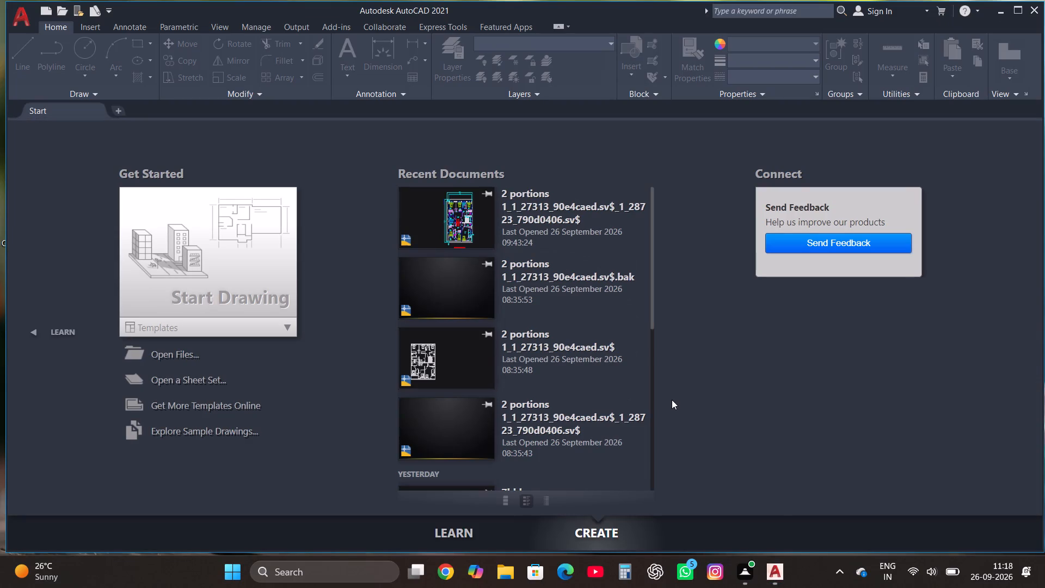
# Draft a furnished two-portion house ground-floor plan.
# Start a new blank drawing.
pyautogui.click(232, 265)
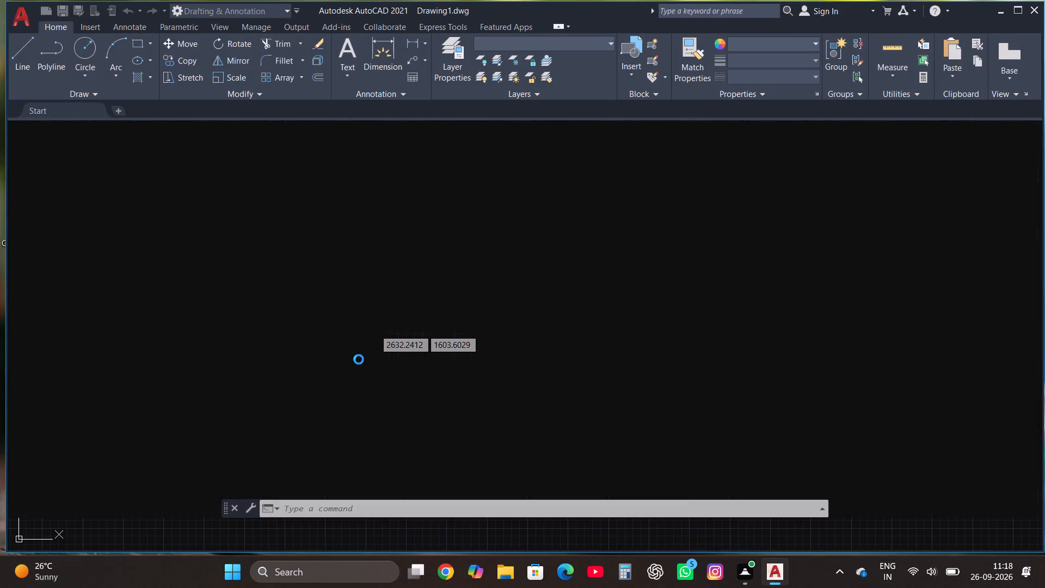
# Open the program options, check the Open and Save settings, and accept the dialog.
pyautogui.write('op')
pyautogui.press('Return')
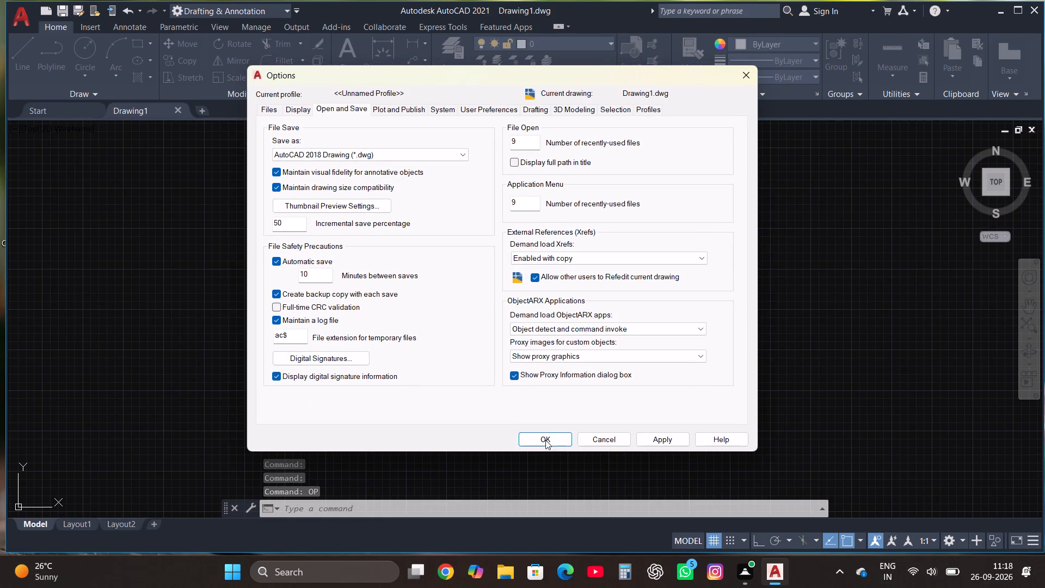
pyautogui.click(546, 431)
pyautogui.click(536, 440)
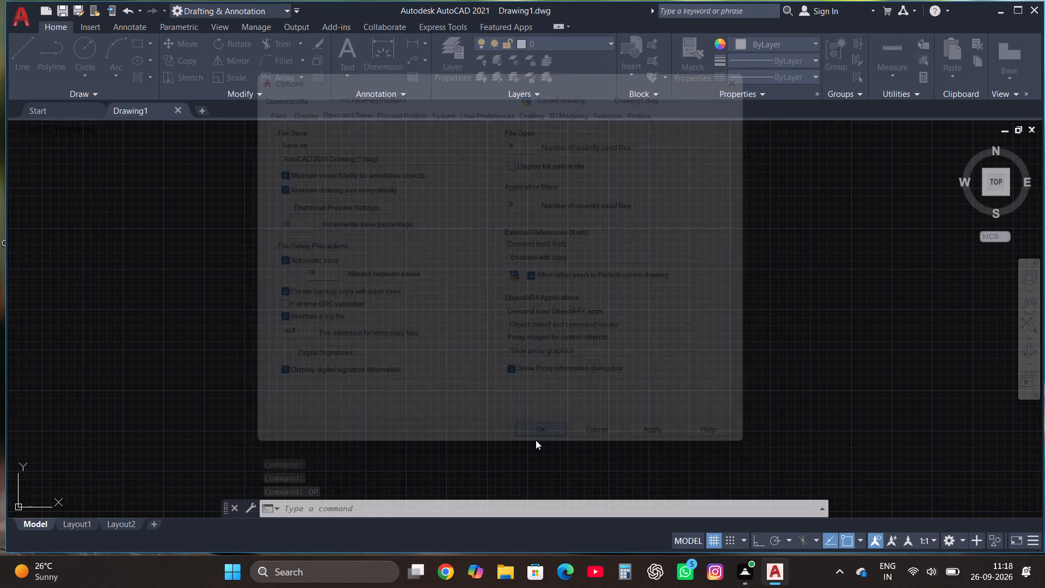
# Configure the drawing units to Architectural length with 0'-0" precision and an insertion scale in inches.
pyautogui.write('un')
pyautogui.press('Return')
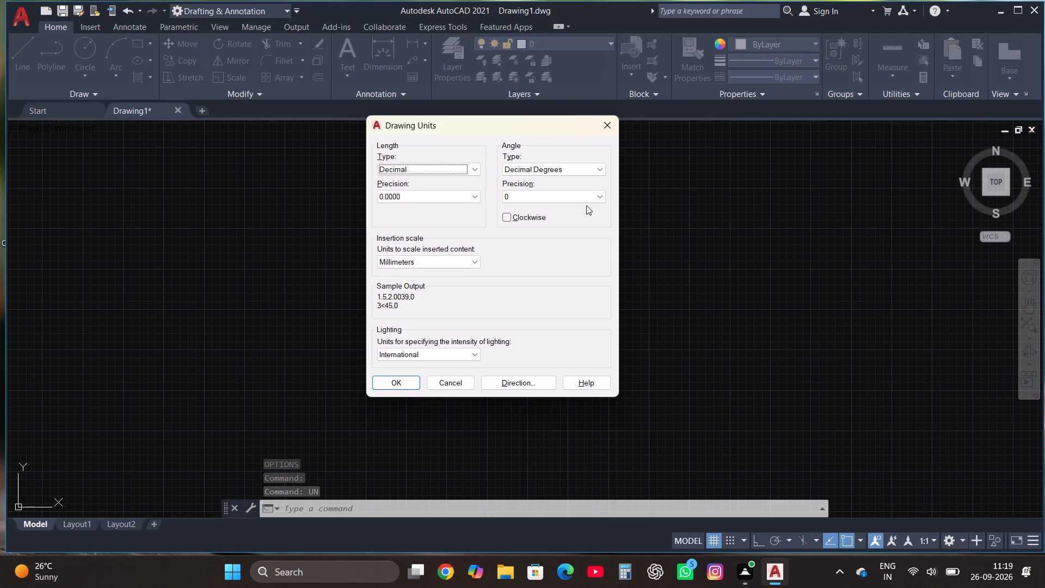
pyautogui.click(471, 174)
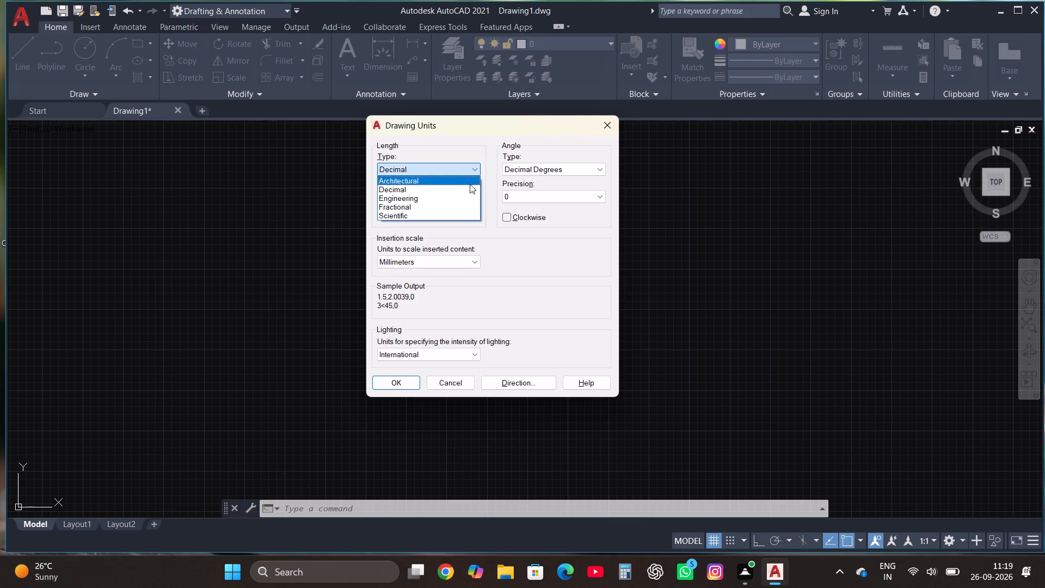
pyautogui.click(458, 182)
pyautogui.click(450, 193)
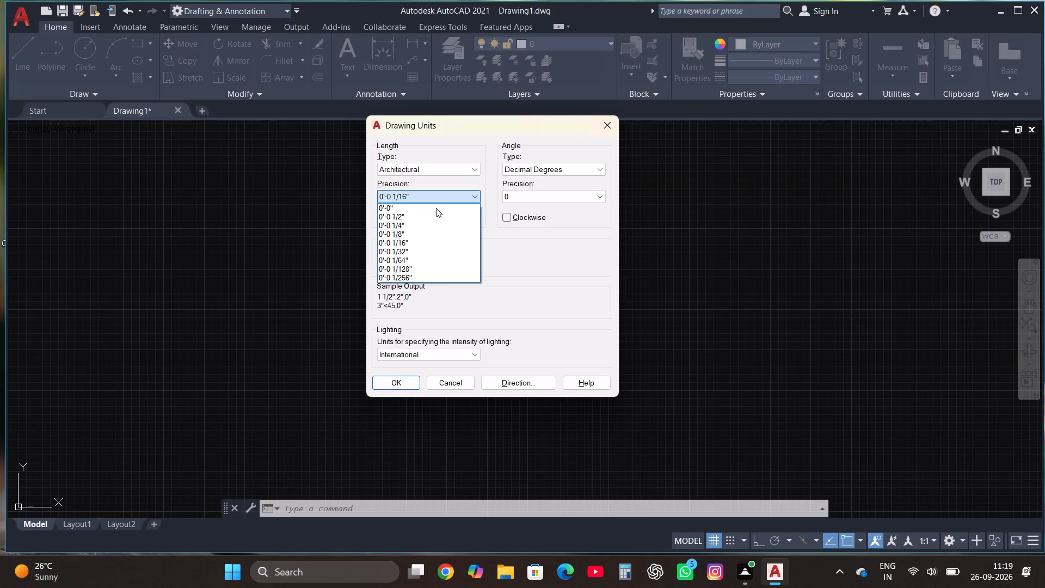
pyautogui.click(436, 208)
pyautogui.click(434, 262)
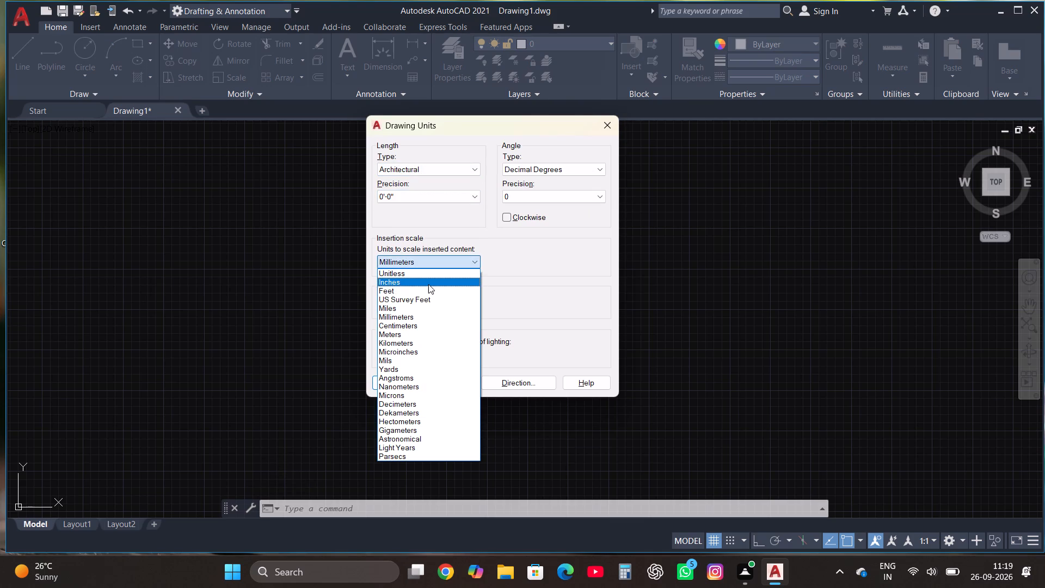
pyautogui.click(425, 283)
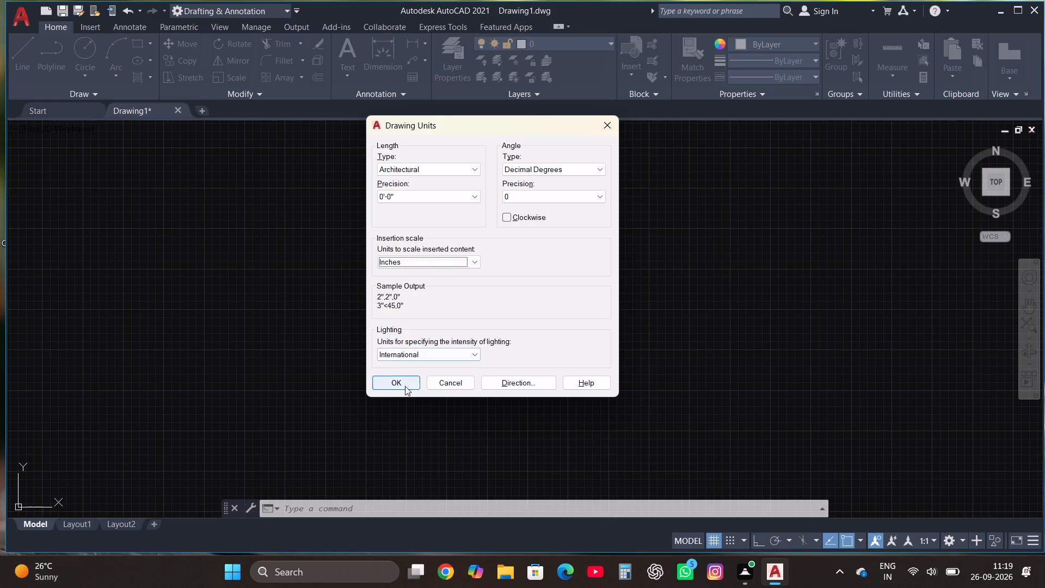
pyautogui.click(405, 386)
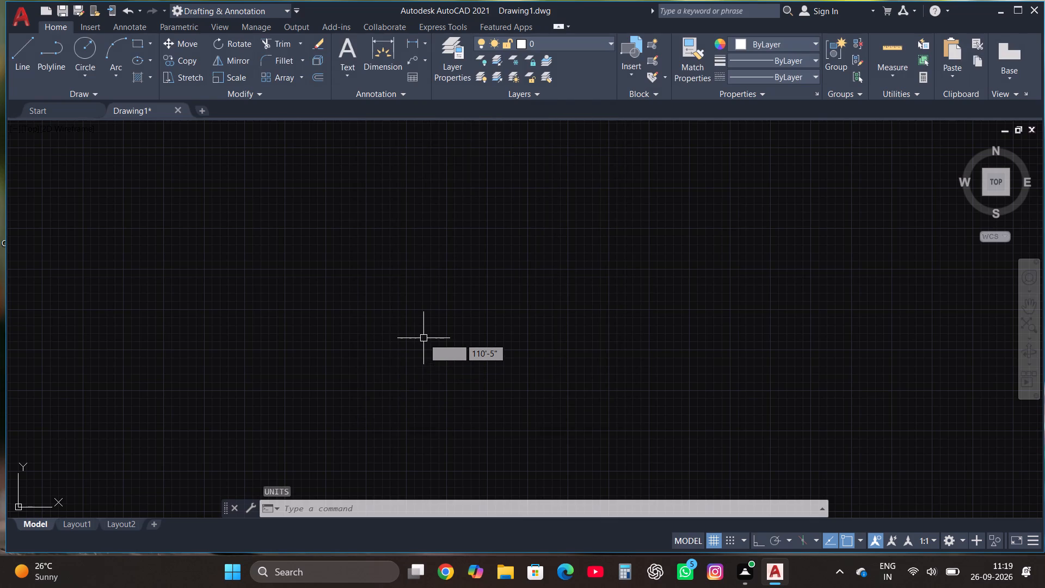
# Modify the ISO-25 dimension style so its primary units are Architectural with 0'-0" precision.
pyautogui.write('dim')
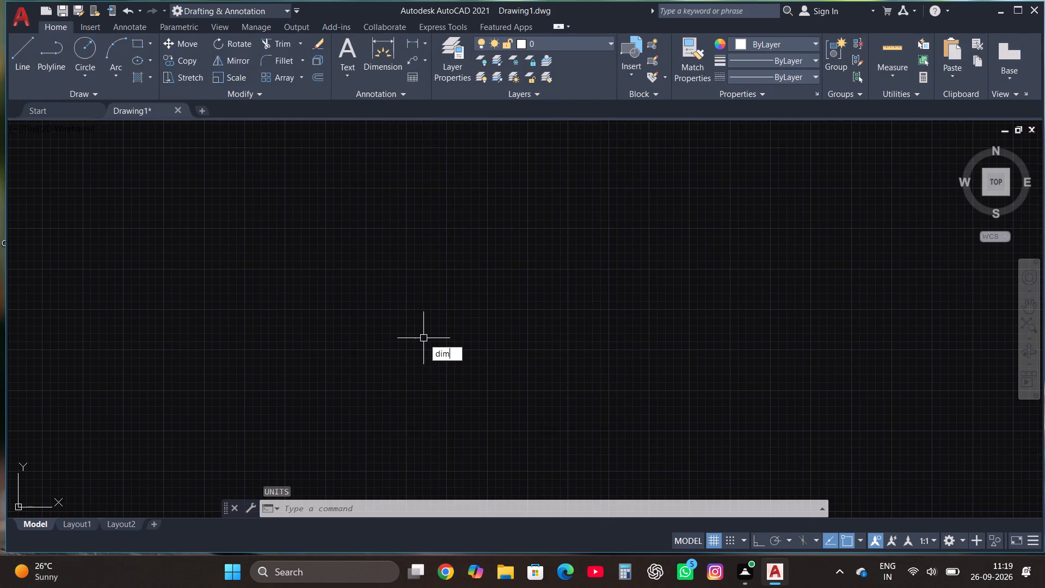
pyautogui.click(484, 382)
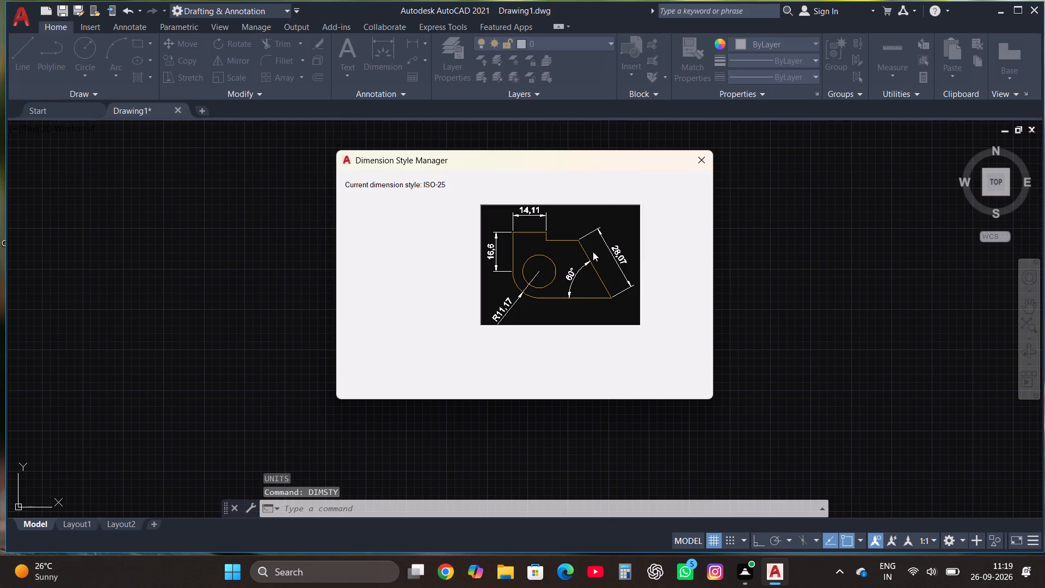
pyautogui.click(677, 248)
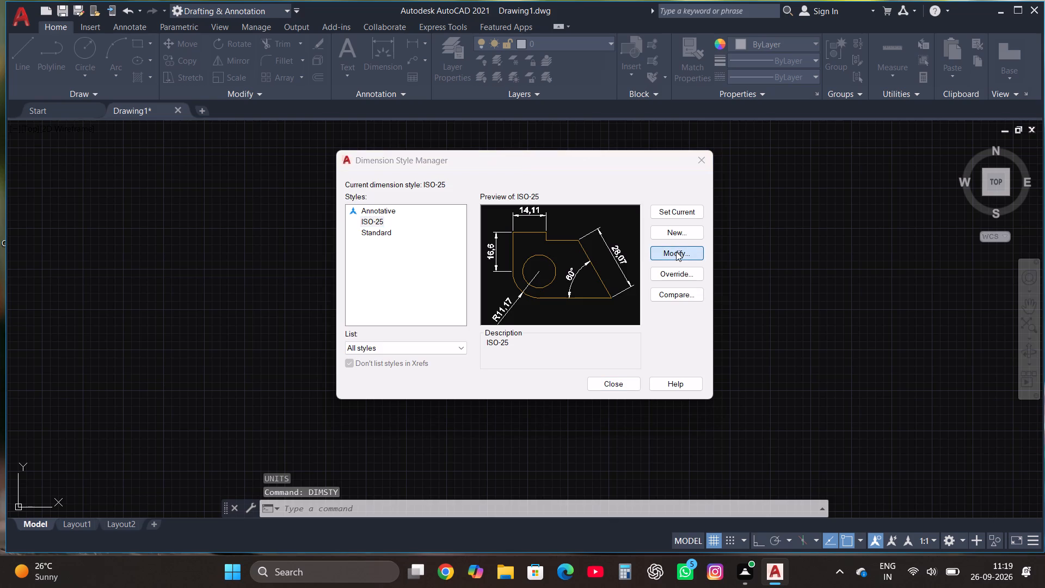
pyautogui.click(674, 253)
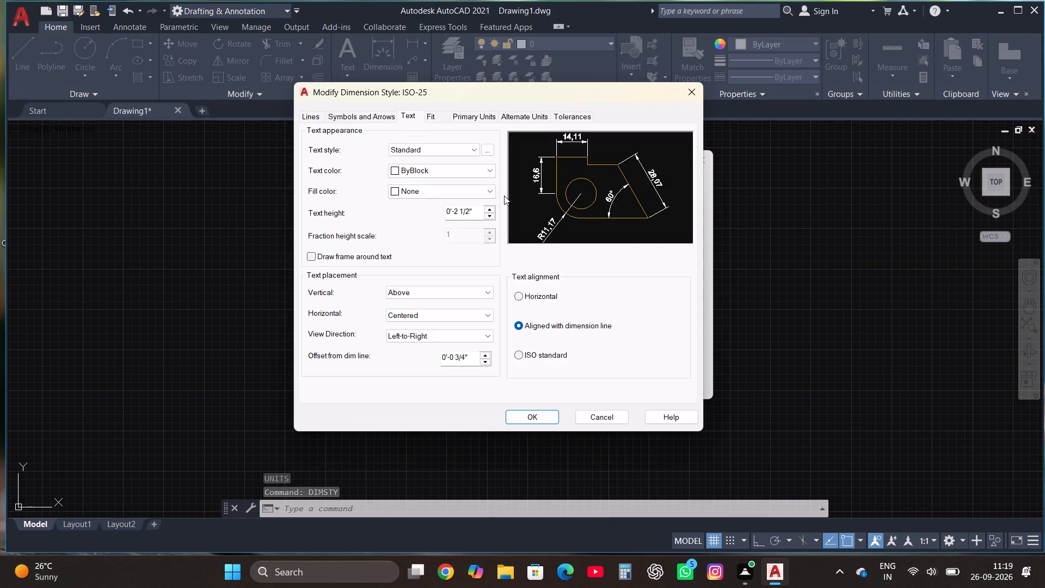
pyautogui.click(470, 115)
pyautogui.click(450, 145)
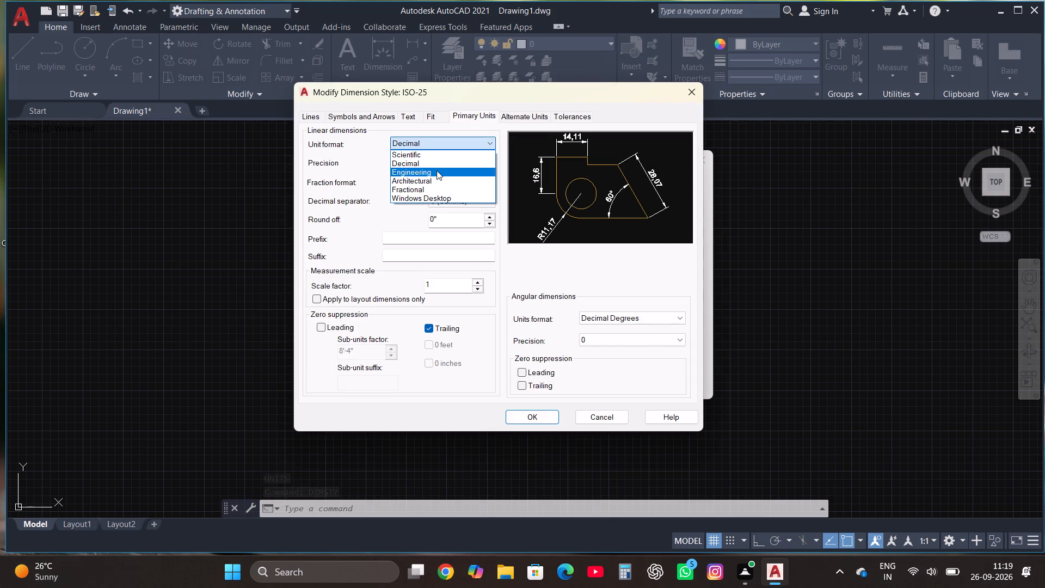
pyautogui.click(434, 182)
pyautogui.click(437, 166)
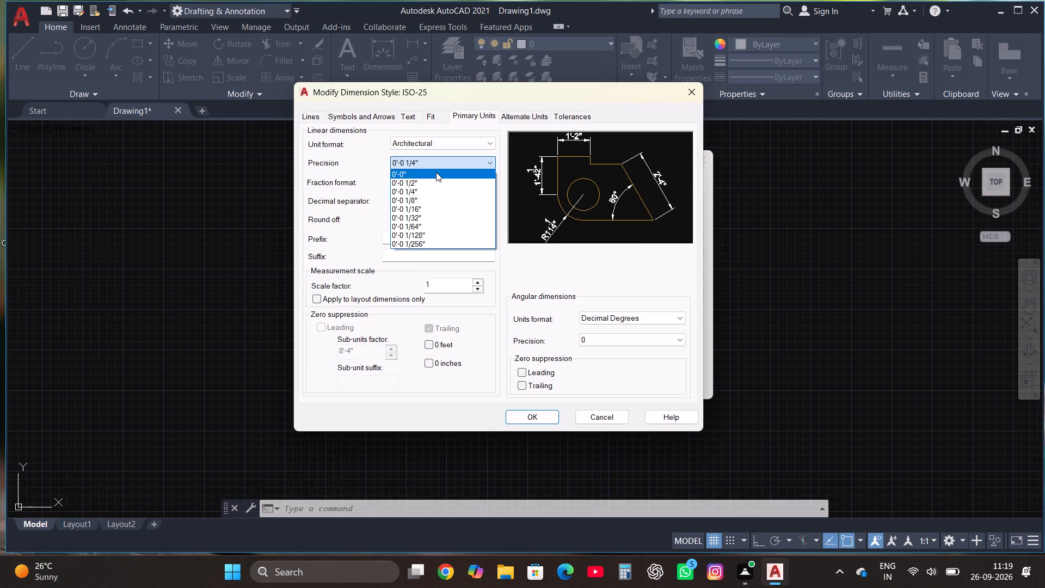
pyautogui.click(436, 171)
# Set the ISO-25 dimension text height to 10", apply the change and make the style current.
pyautogui.click(412, 114)
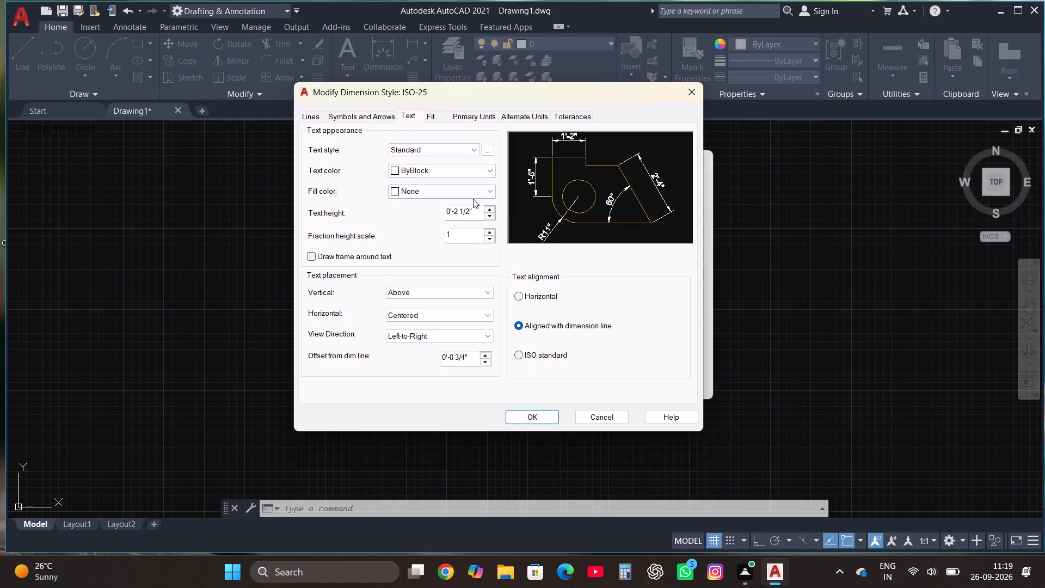
pyautogui.moveTo(470, 212); pyautogui.dragTo(435, 217)
pyautogui.moveTo(476, 212); pyautogui.dragTo(420, 220)
pyautogui.write('10"')
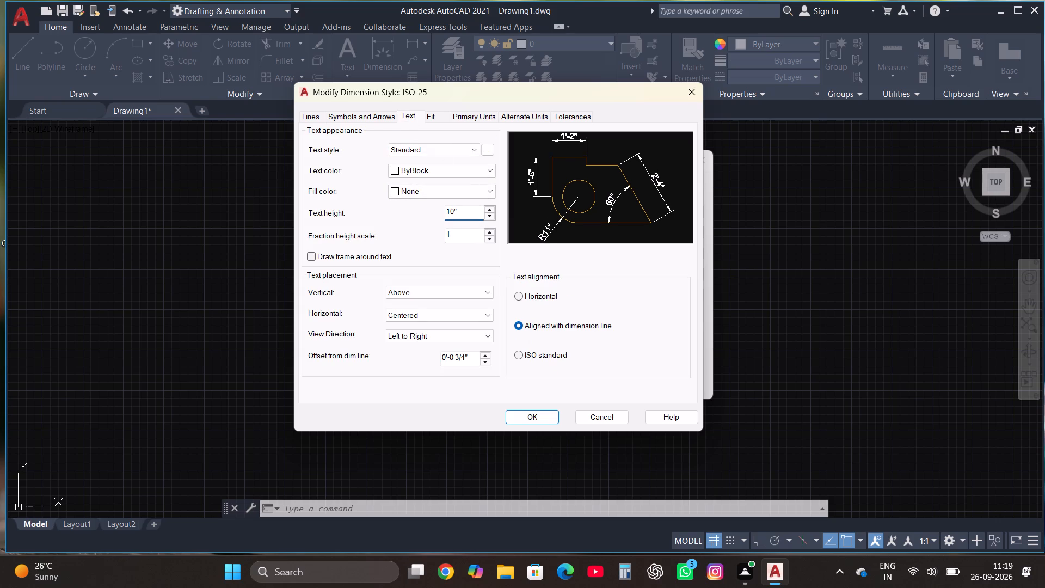
pyautogui.click(521, 420)
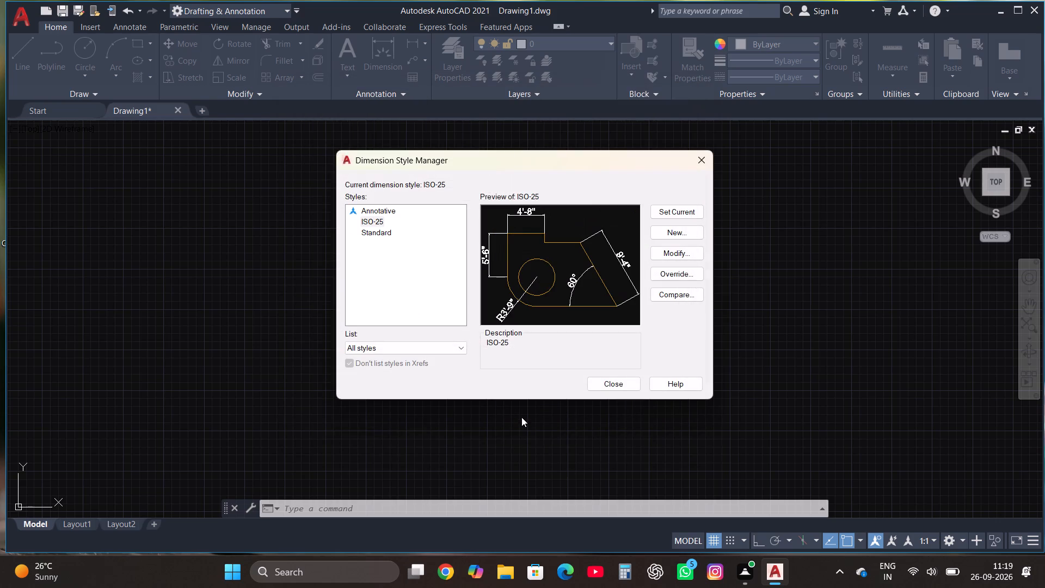
pyautogui.click(673, 210)
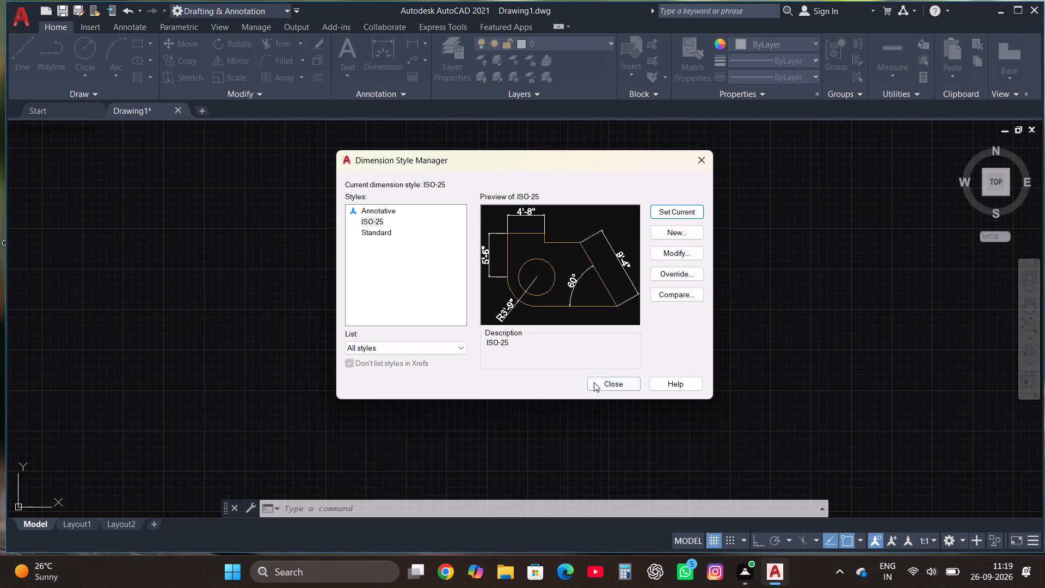
pyautogui.click(605, 381)
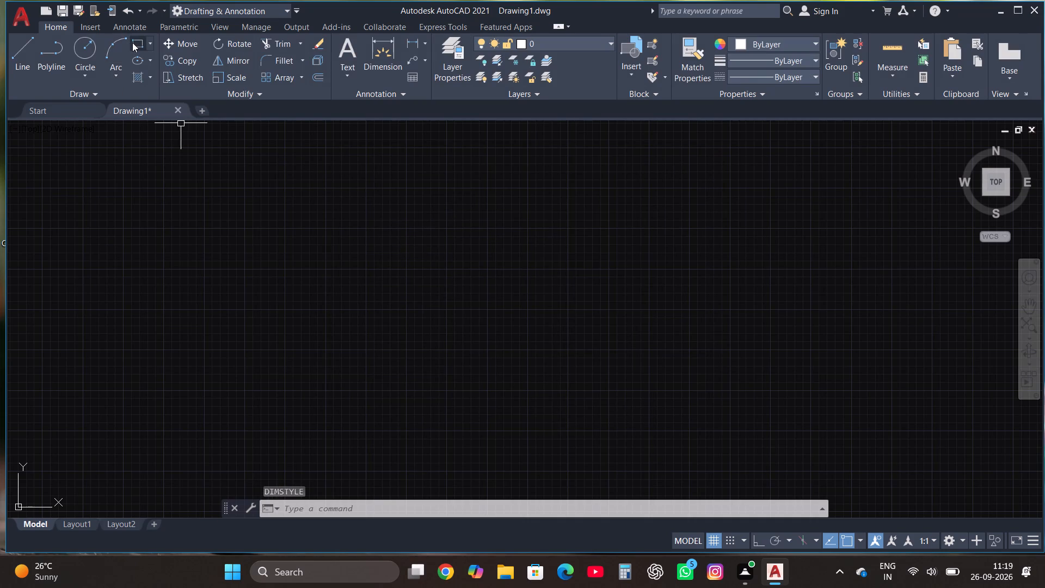
# Draw a 27' by 52' rectangle as the outer boundary of the plan.
pyautogui.click(136, 40)
pyautogui.click(286, 217)
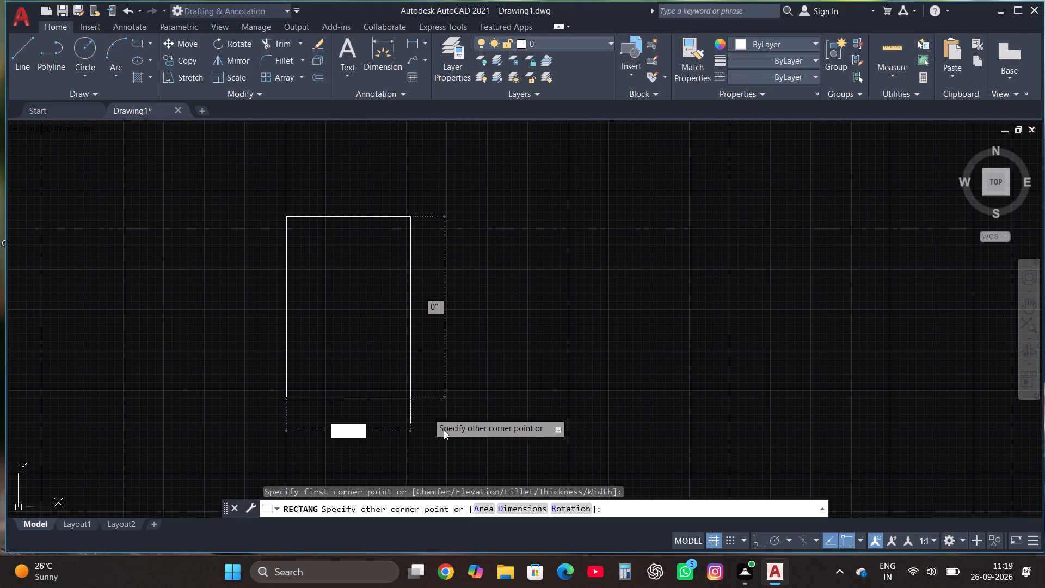
pyautogui.write("27',")
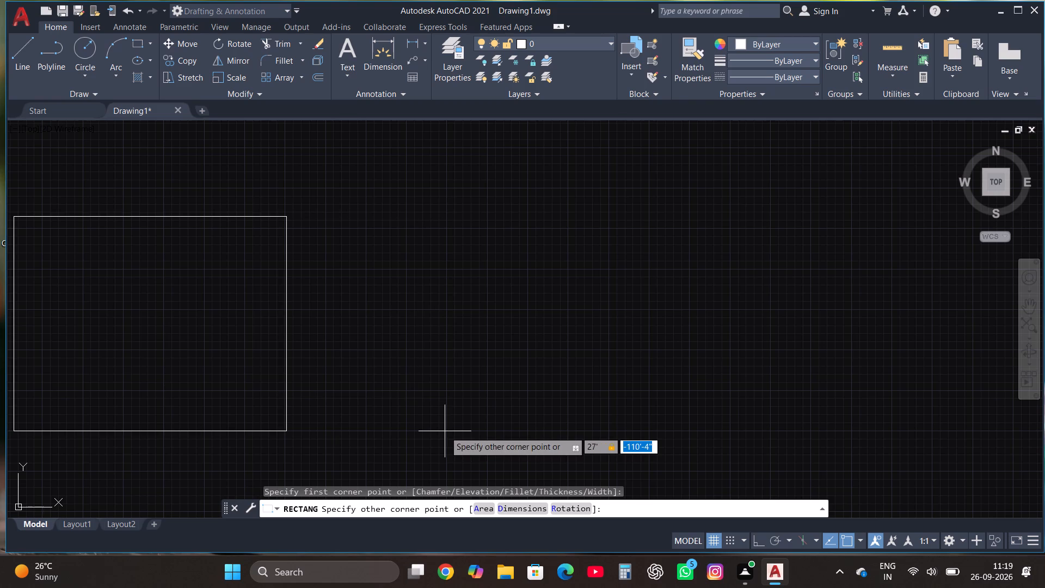
pyautogui.write("52'")
pyautogui.press('Return')
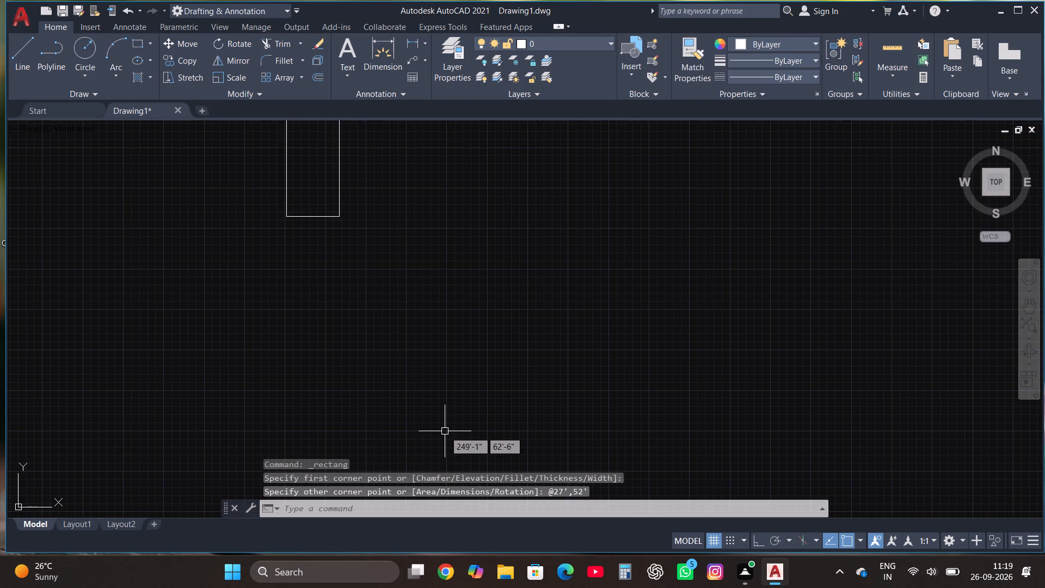
# Offset the boundary rectangle 9" inward to form the outer wall thickness.
pyautogui.scroll(-4, 445, 431)
pyautogui.scroll(5, 408, 377)
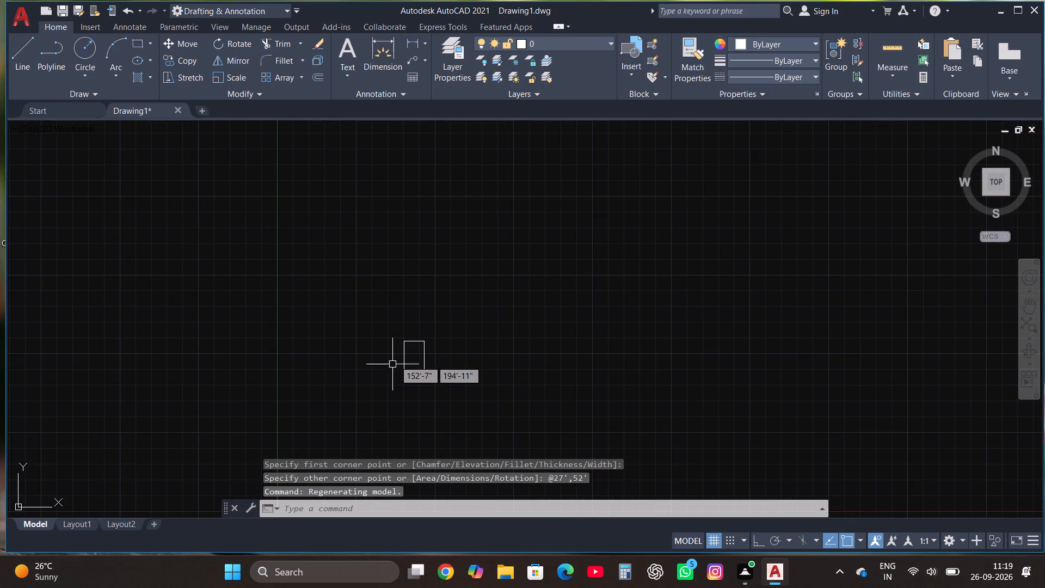
pyautogui.scroll(3, 404, 362)
pyautogui.click(404, 362)
pyautogui.click(384, 340)
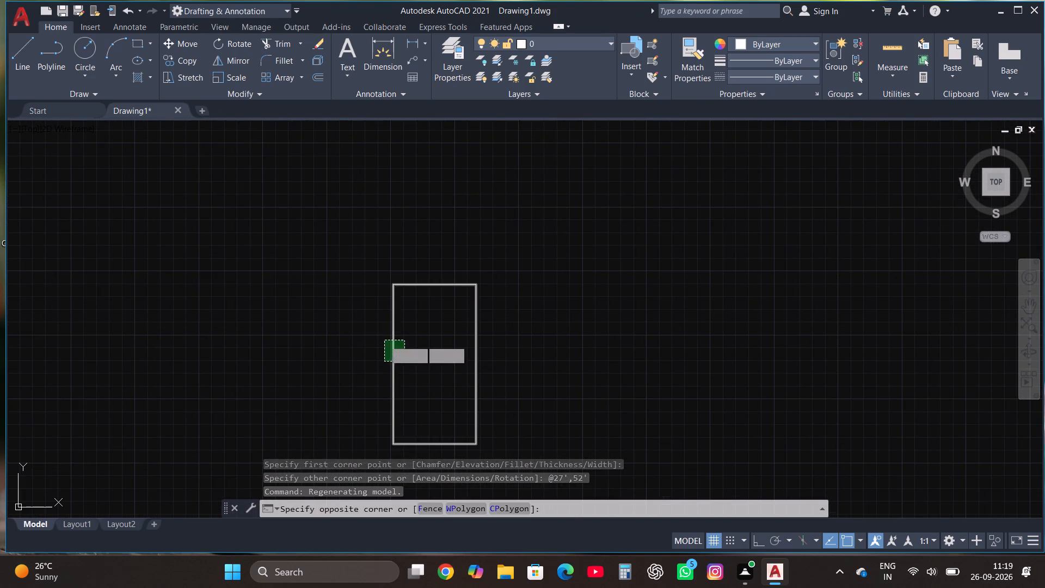
pyautogui.click(317, 71)
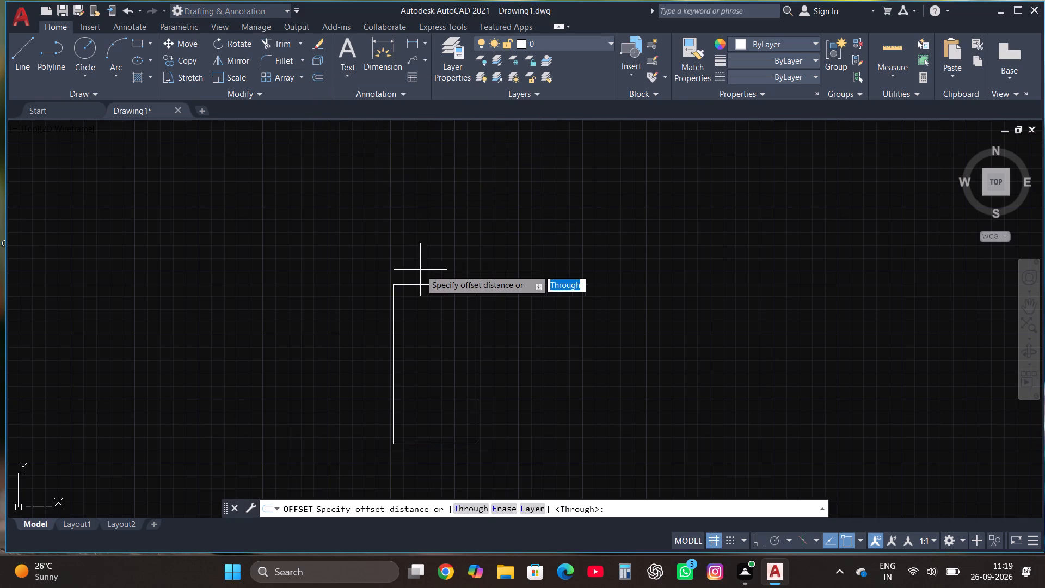
pyautogui.click(422, 285)
pyautogui.write('9"')
pyautogui.press('Return')
pyautogui.click(424, 302)
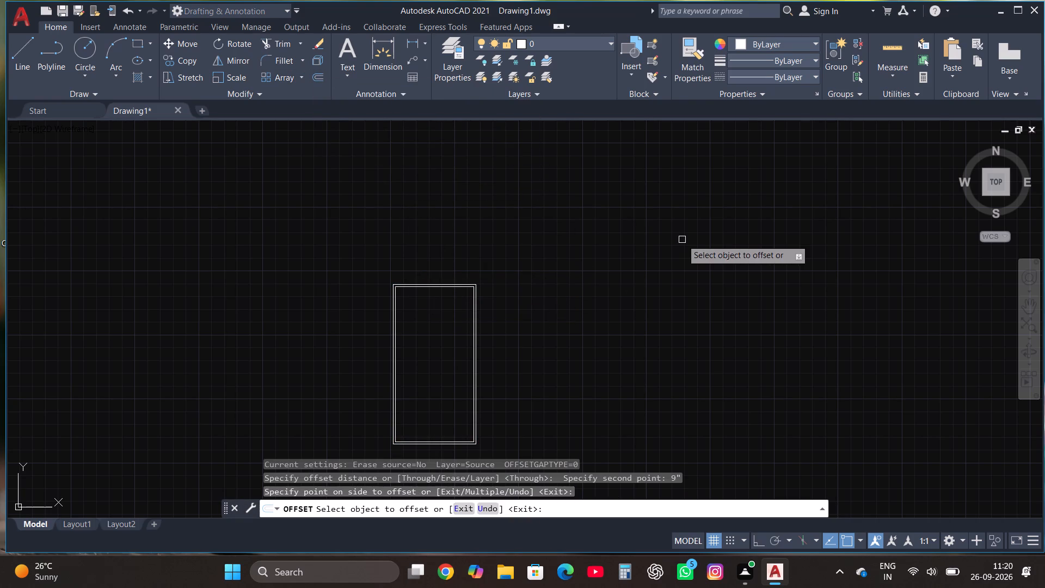
pyautogui.scroll(-1, 679, 258)
pyautogui.scroll(3, 523, 283)
pyautogui.press('Escape')
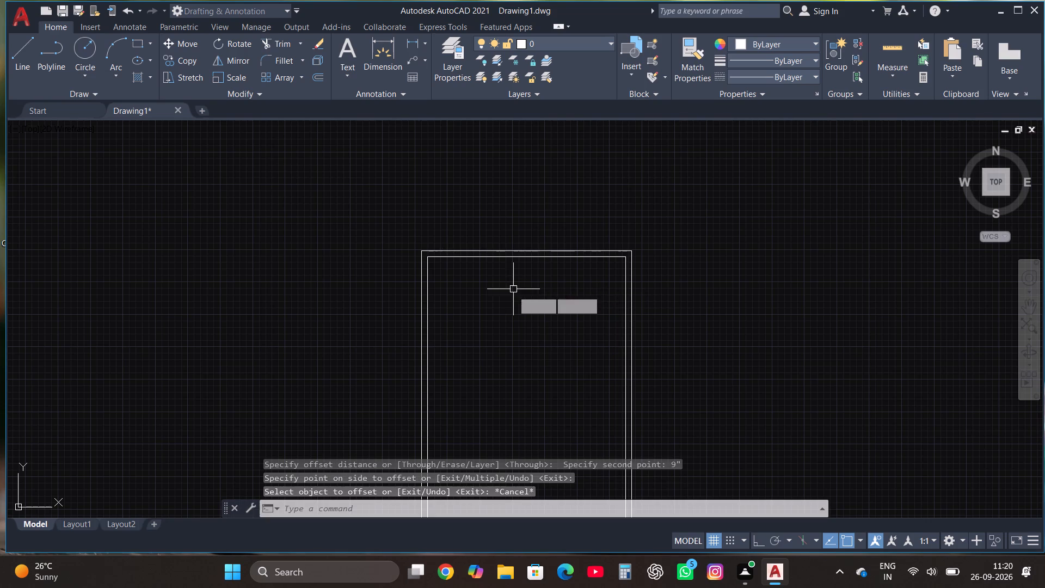
# From the inner wall's top-left corner, draw room lines 10' right, 10'10" down and 10' back left, with Ortho on.
pyautogui.scroll(3, 499, 266)
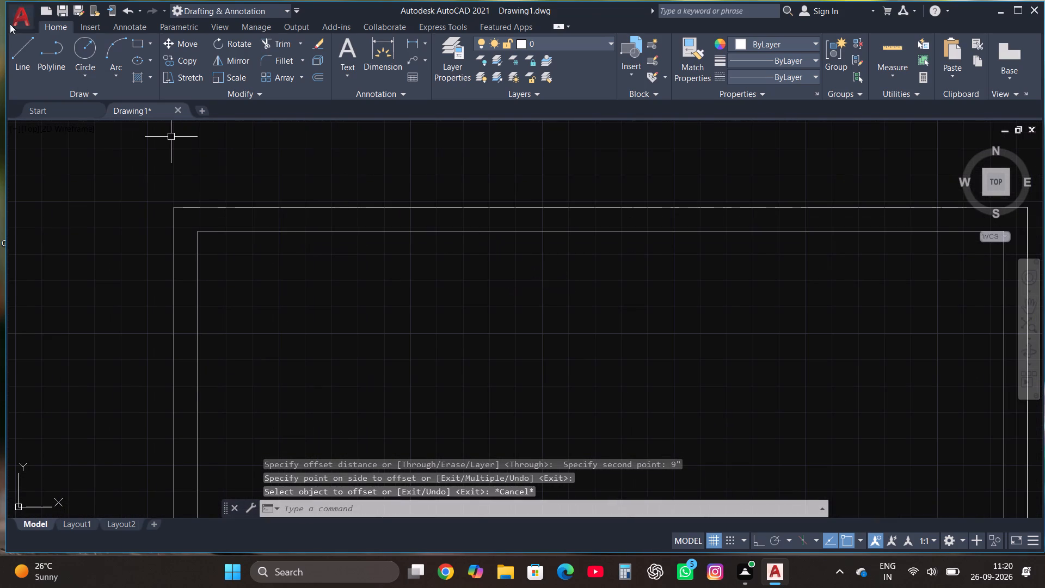
pyautogui.click(18, 49)
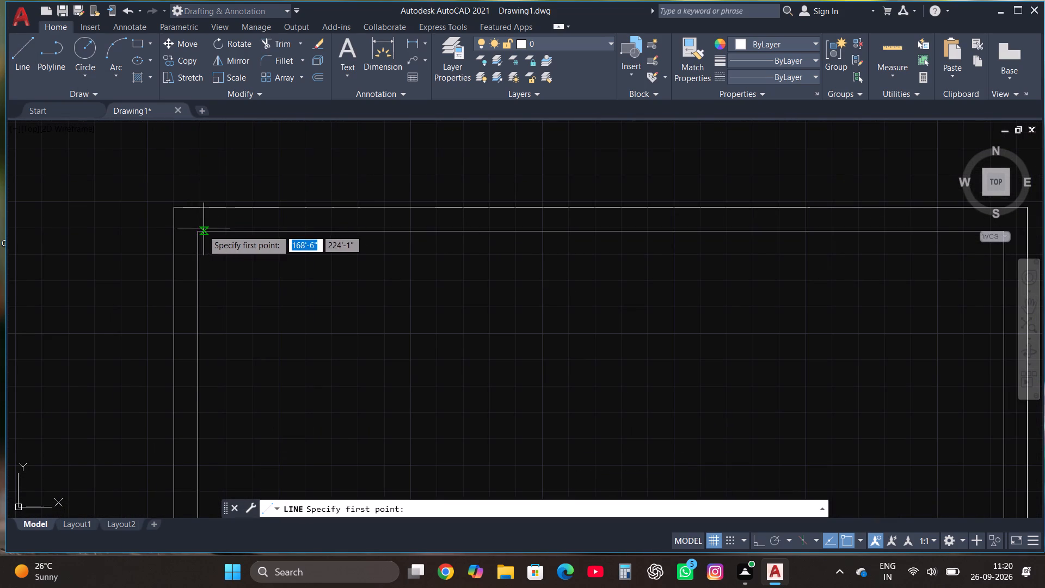
pyautogui.click(198, 231)
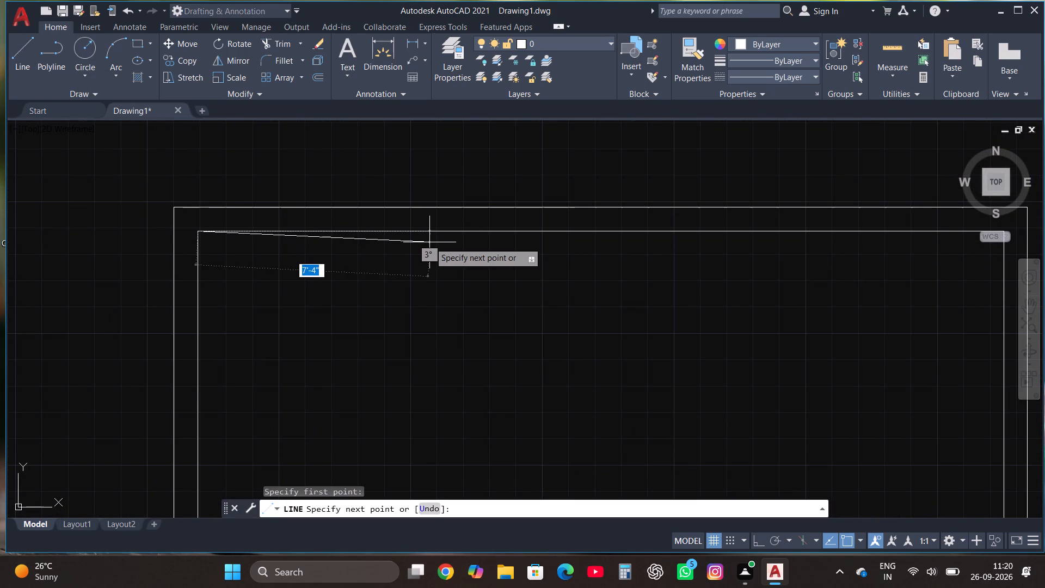
pyautogui.press('F8')
pyautogui.write("10'")
pyautogui.press('Return')
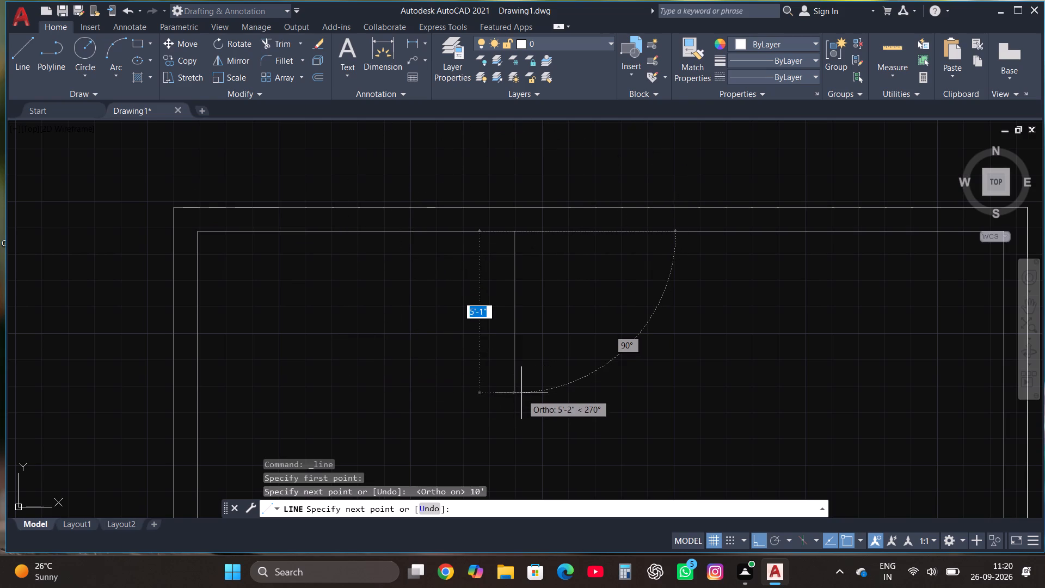
pyautogui.write('10\'10"')
pyautogui.press('Return')
pyautogui.scroll(-6, 596, 277)
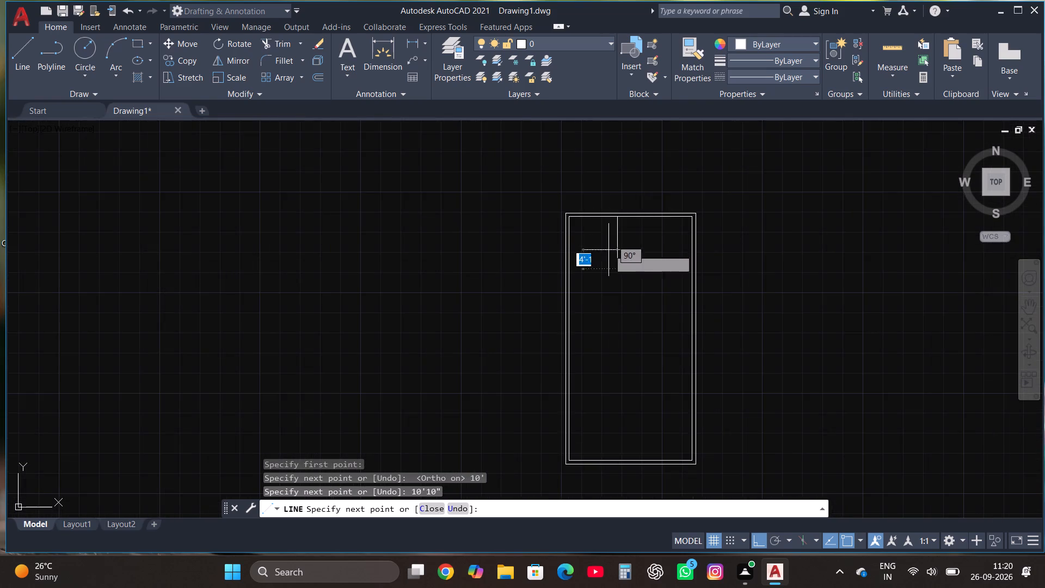
pyautogui.scroll(5, 608, 250)
pyautogui.write("10'")
pyautogui.press('Return')
pyautogui.press('Escape')
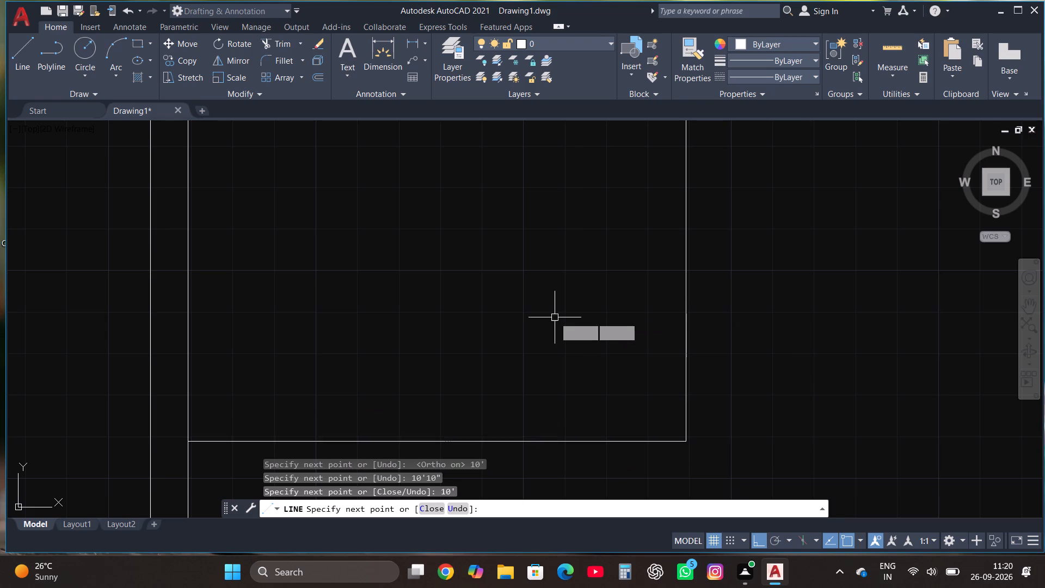
# Offset the first room's vertical line and its lower horizontal line 4.5" outward to give the partition walls thickness.
pyautogui.scroll(-3, 555, 320)
pyautogui.click(597, 364)
pyautogui.click(571, 323)
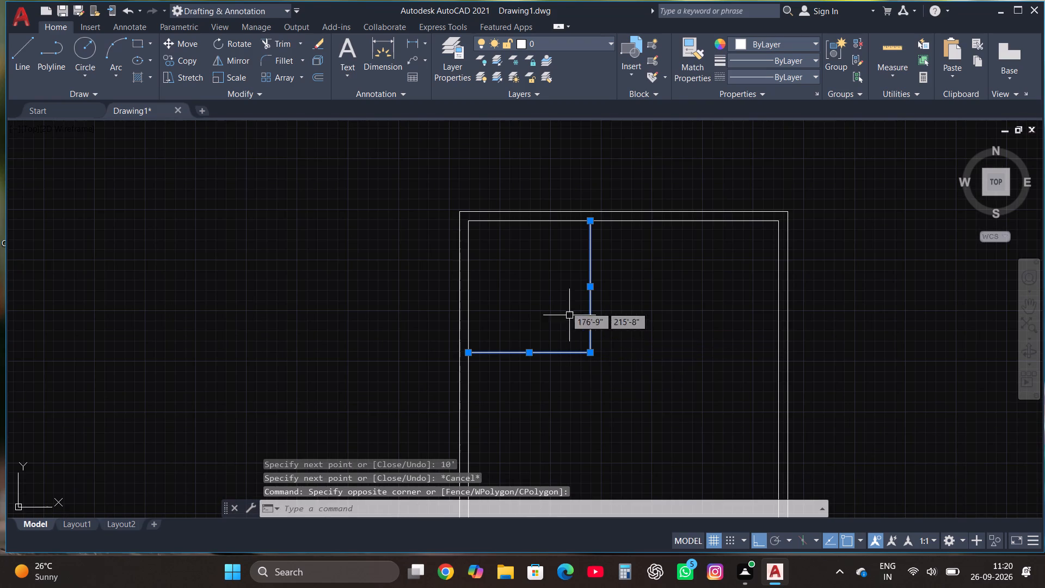
pyautogui.click(319, 72)
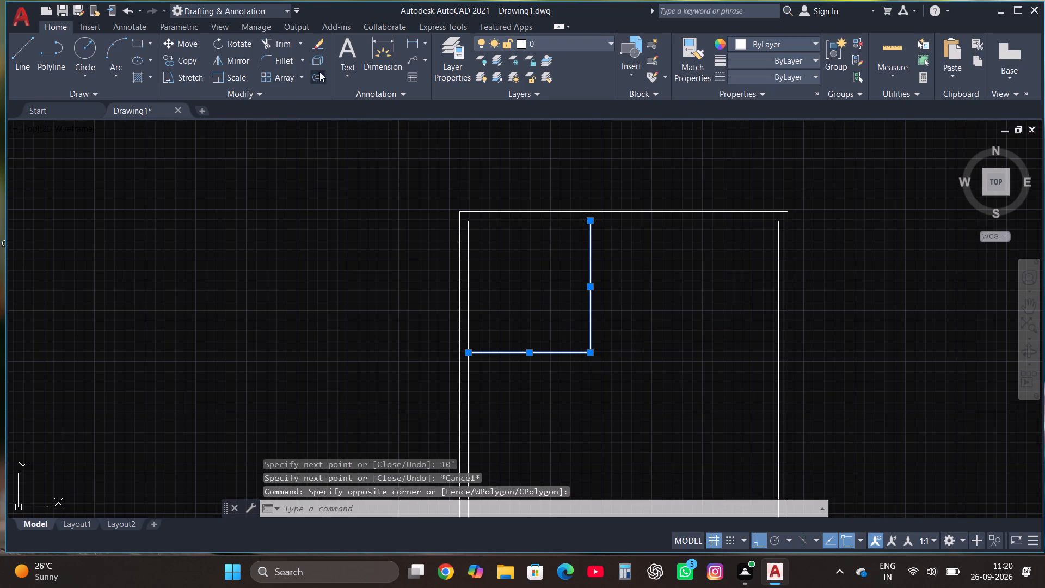
pyautogui.click(591, 298)
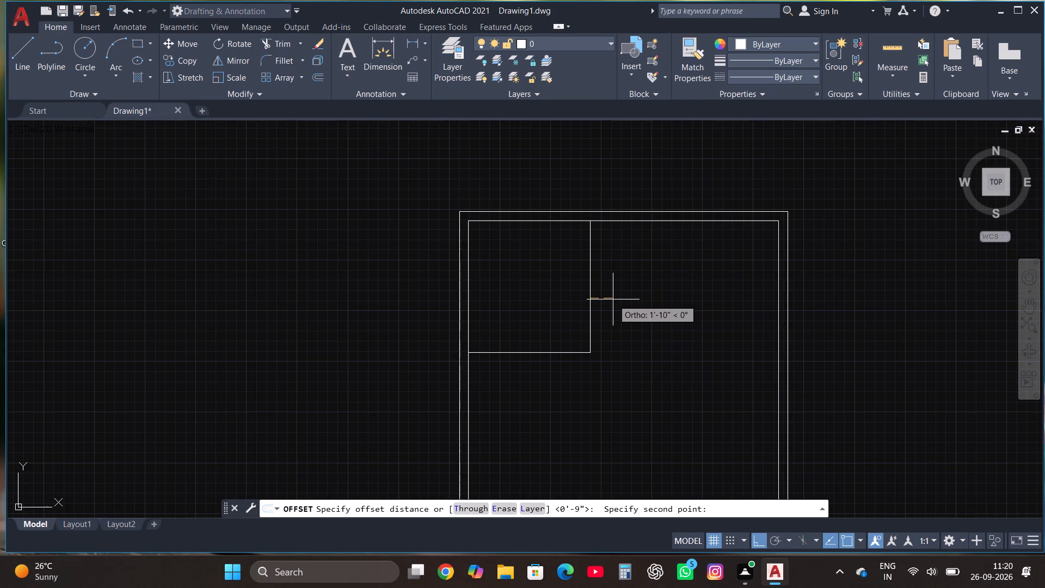
pyautogui.write('4.5"')
pyautogui.press('Return')
pyautogui.click(590, 276)
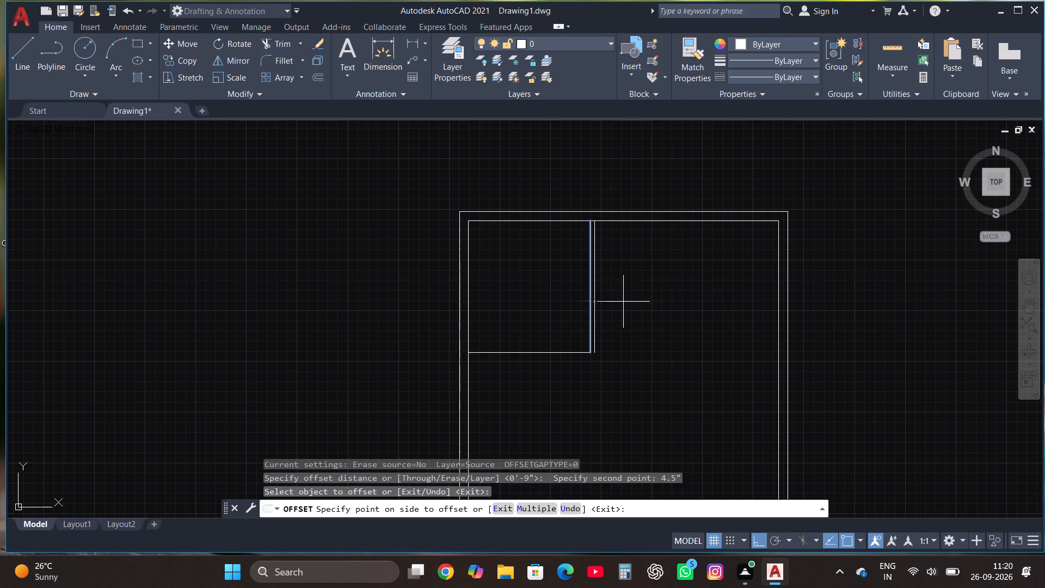
pyautogui.click(623, 302)
pyautogui.click(565, 353)
pyautogui.click(561, 381)
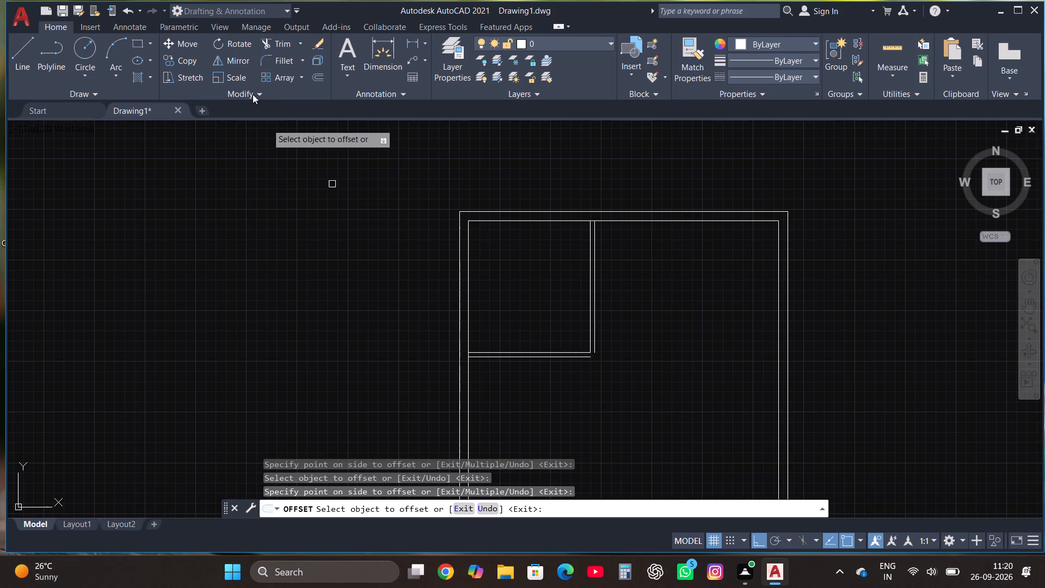
# Fillet the two offset partition lines so they meet in a closed outer corner at the room's lower right.
pyautogui.click(268, 62)
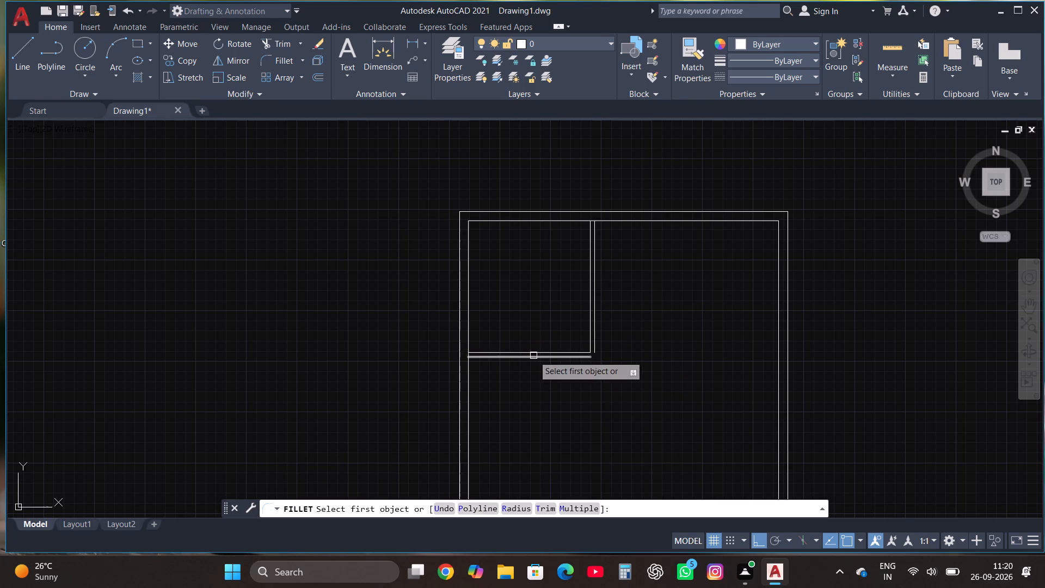
pyautogui.click(533, 356)
pyautogui.click(593, 321)
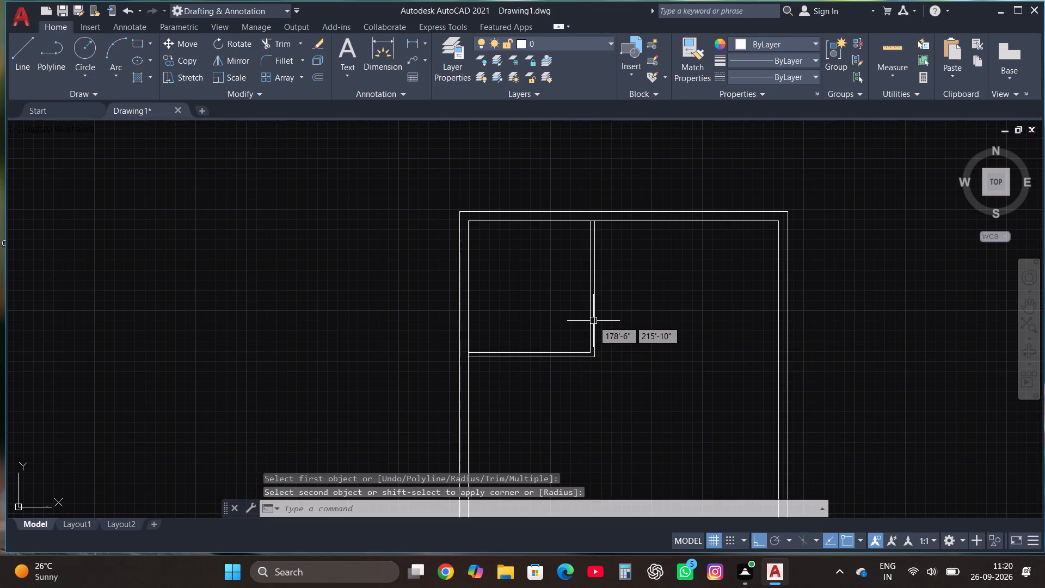
# From the partition's outer face at the top inner wall, draw lines 4'6" right, 8' down and 4'6" back left.
pyautogui.click(29, 43)
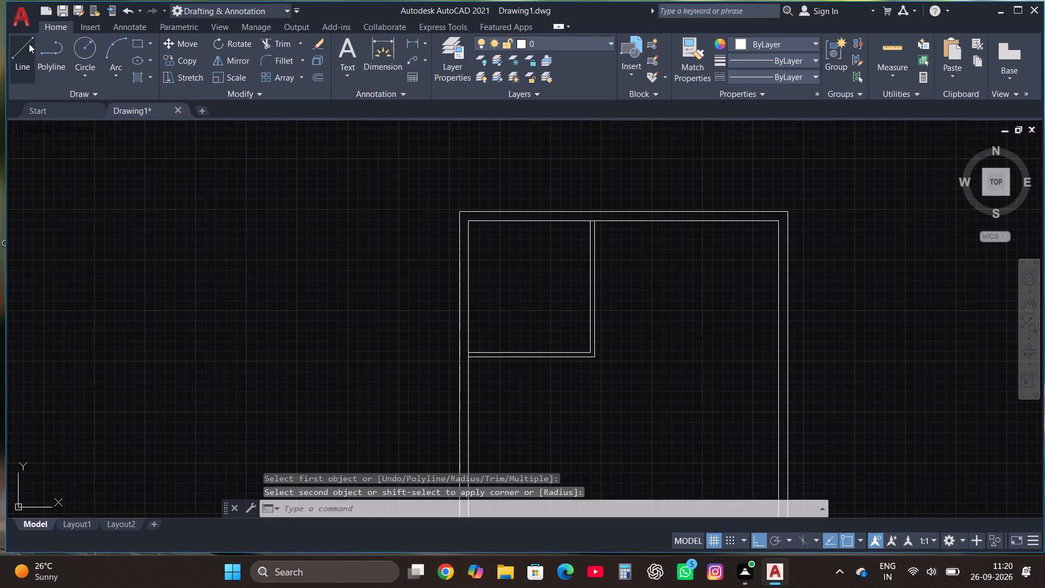
pyautogui.click(596, 220)
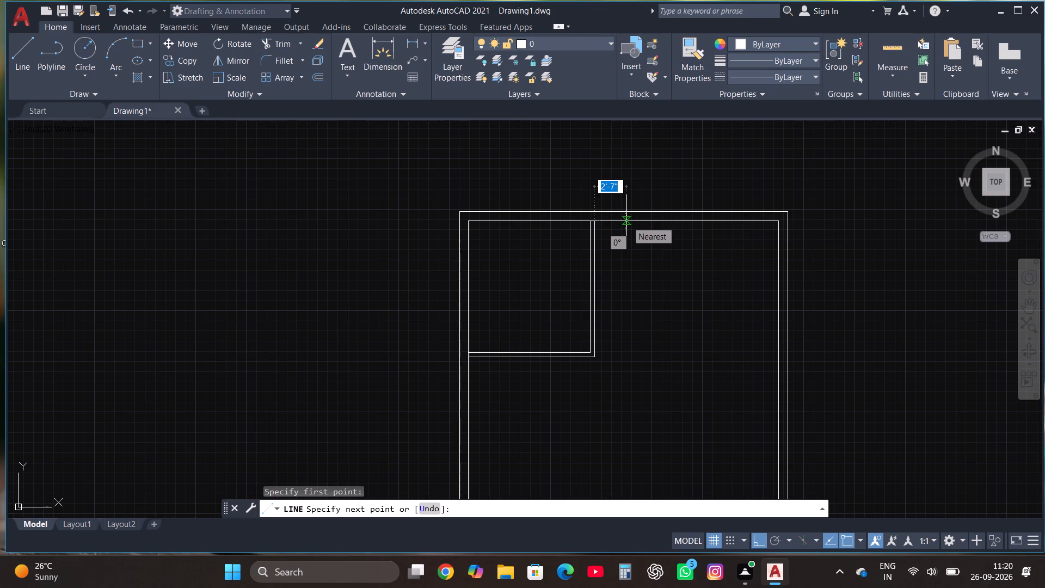
pyautogui.write('4\'6"')
pyautogui.press('Return')
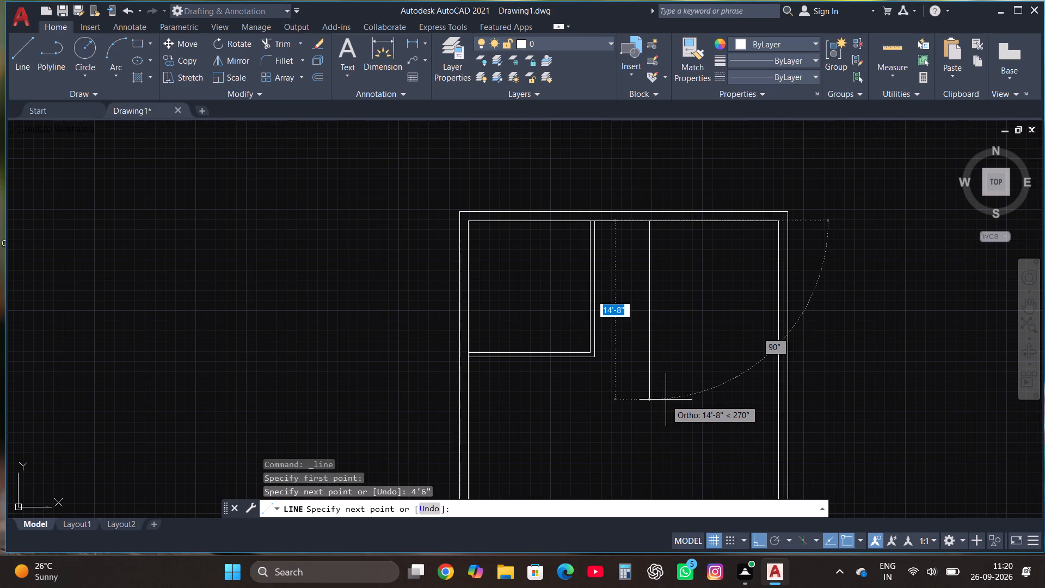
pyautogui.write("8'")
pyautogui.press('Return')
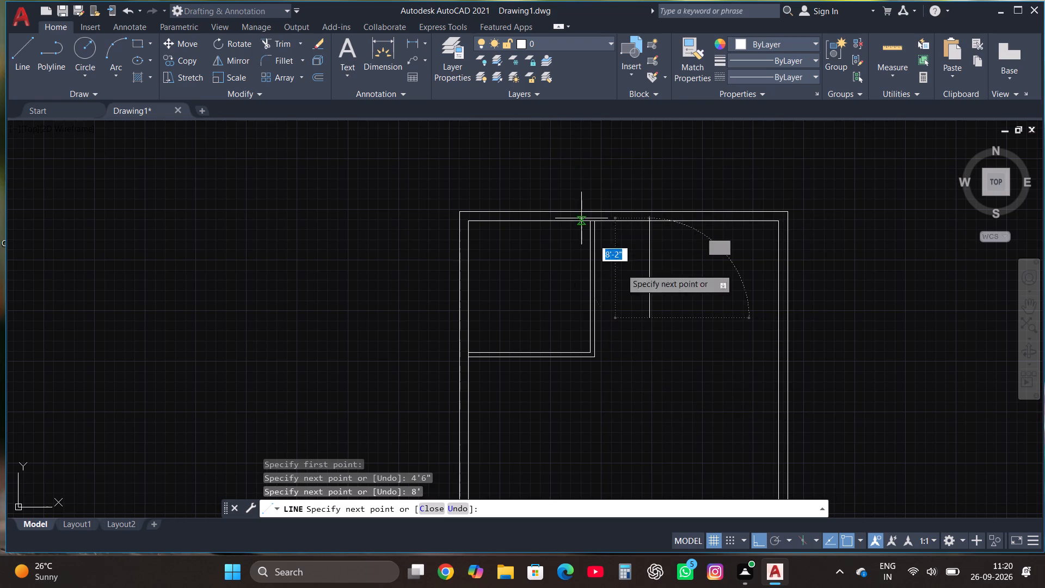
pyautogui.write('4\'6"')
pyautogui.press('Return')
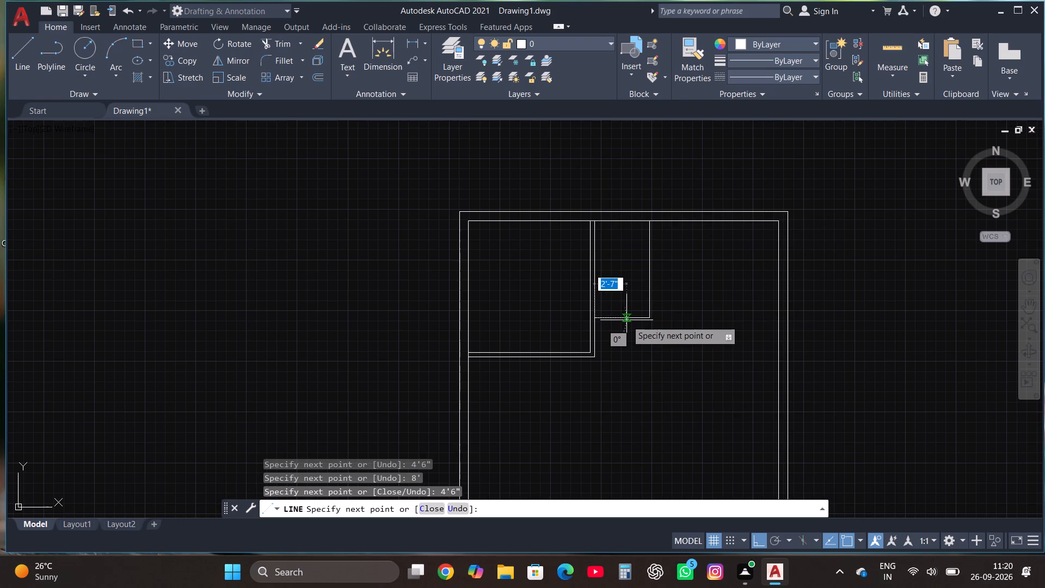
pyautogui.press('Escape')
# Offset the small 4'6" by 8' room's vertical and lower horizontal lines 4.5" outward.
pyautogui.scroll(1, 663, 301)
pyautogui.click(654, 341)
pyautogui.click(624, 292)
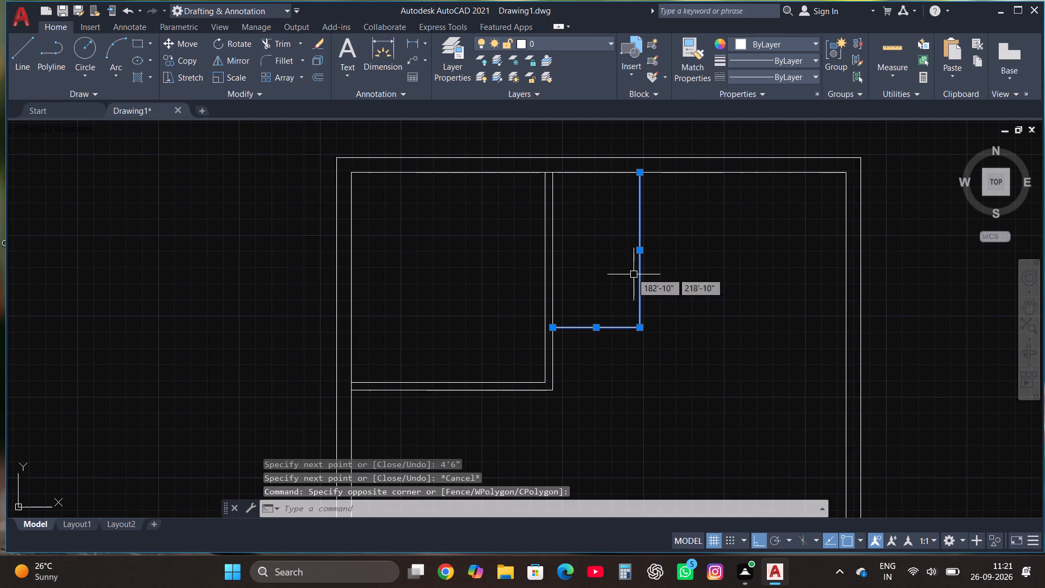
pyautogui.click(320, 75)
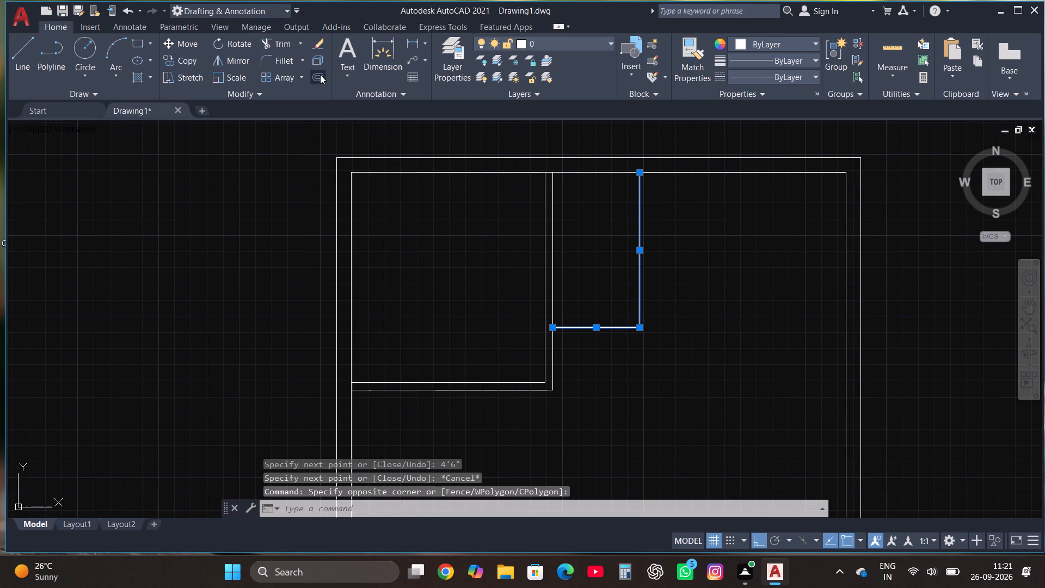
pyautogui.click(639, 279)
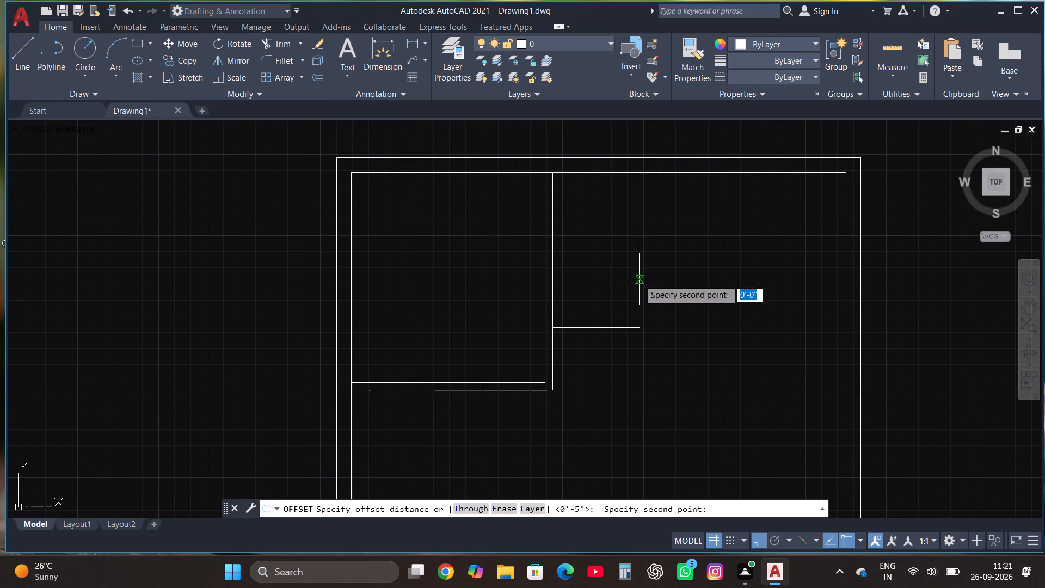
pyautogui.write('4.5"')
pyautogui.press('Return')
pyautogui.click(638, 261)
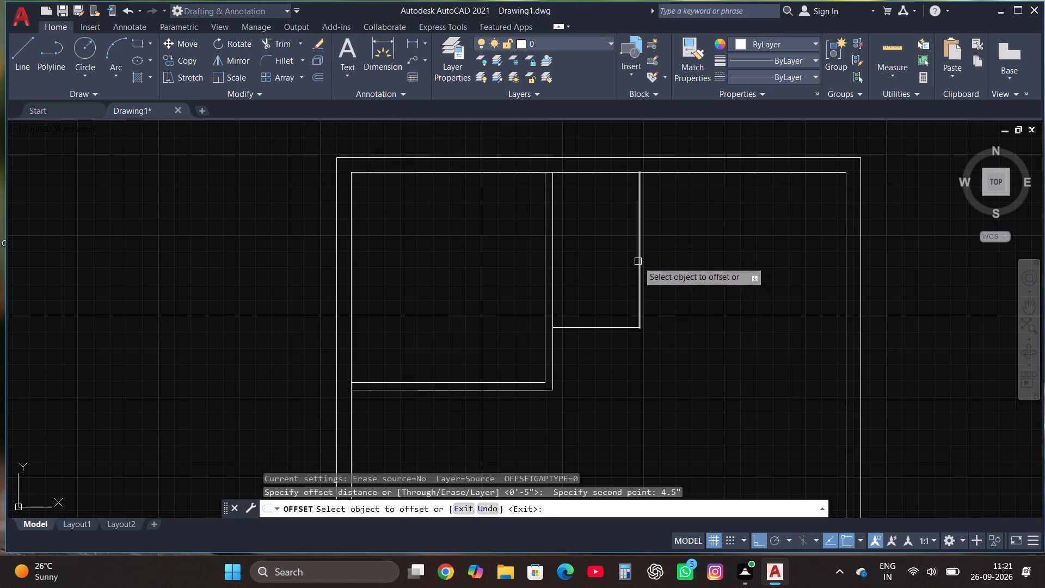
pyautogui.click(680, 256)
pyautogui.click(605, 327)
pyautogui.click(599, 373)
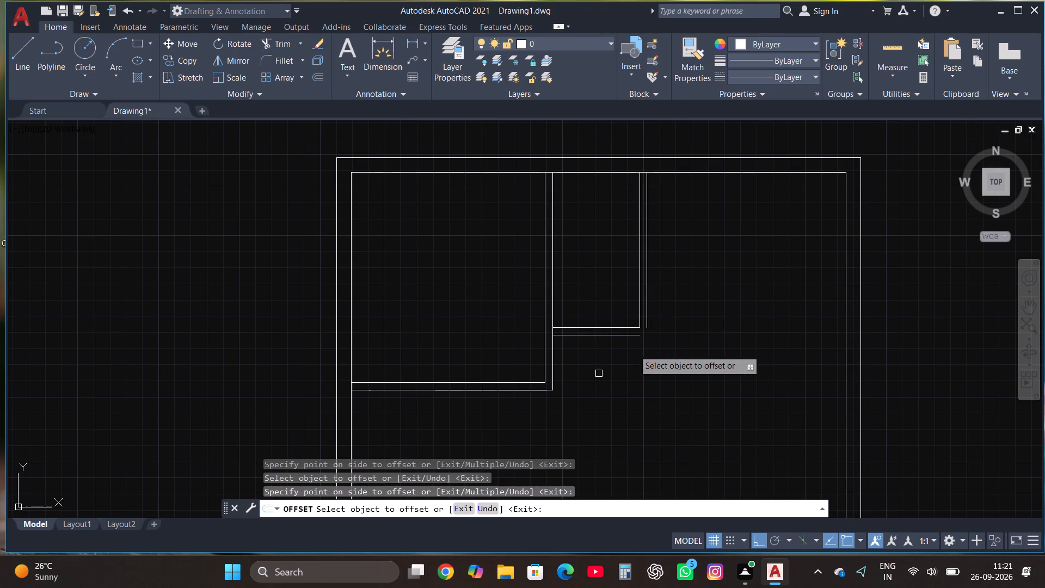
# Fillet the small room's two offset lines into a closed outer corner.
pyautogui.click(276, 58)
pyautogui.click(624, 335)
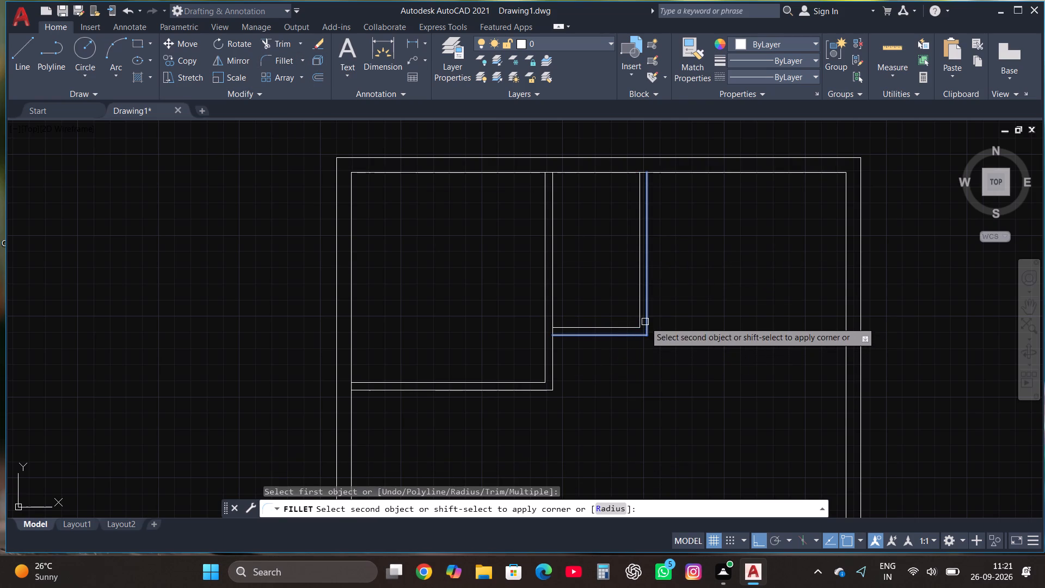
pyautogui.click(645, 322)
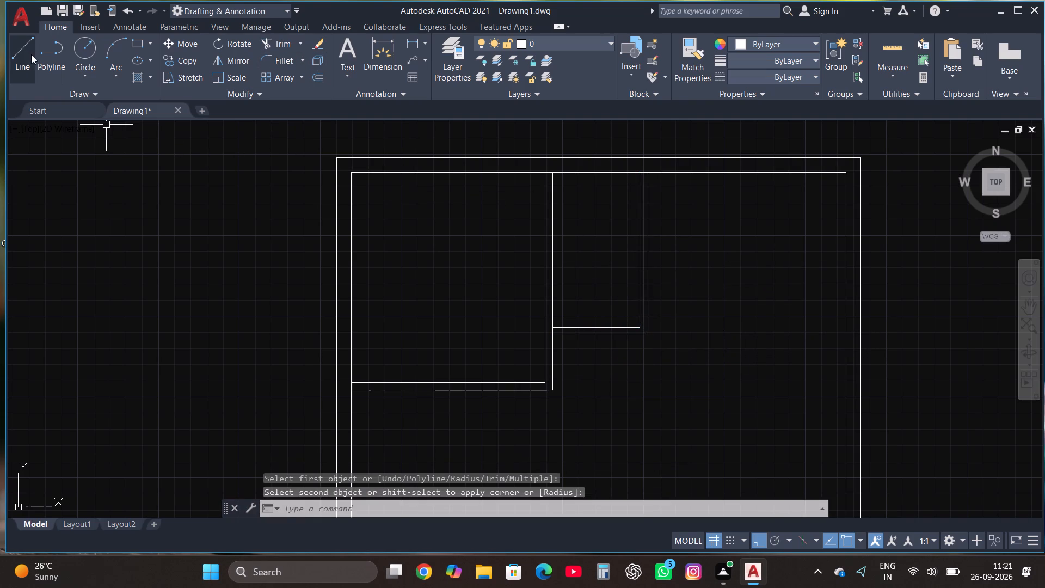
# Draw two horizontal lines continuing both faces of the first room's lower wall rightward past the plan's right outer wall.
pyautogui.click(27, 52)
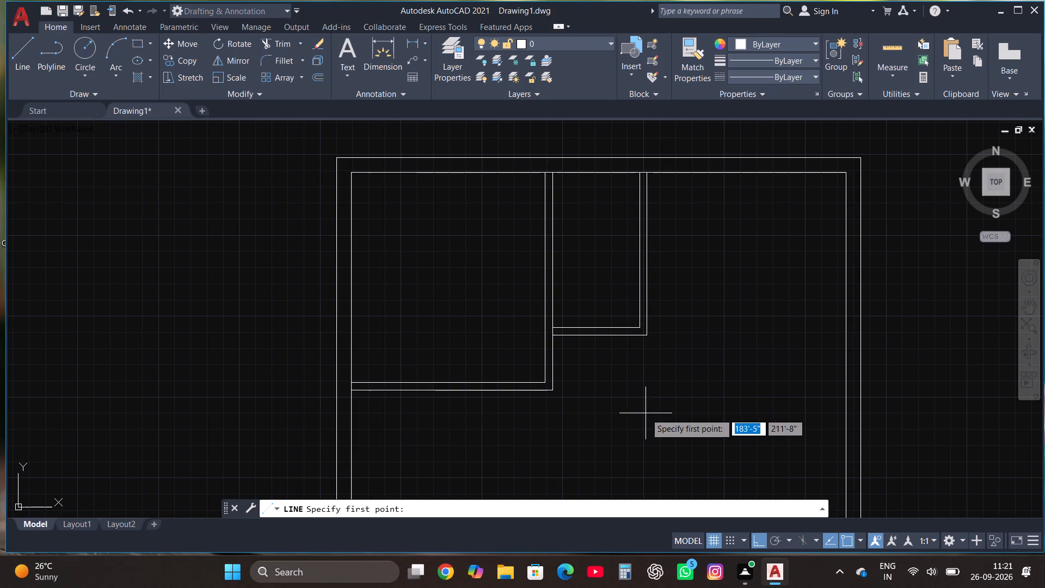
pyautogui.moveTo(554, 391); pyautogui.dragTo(559, 390)
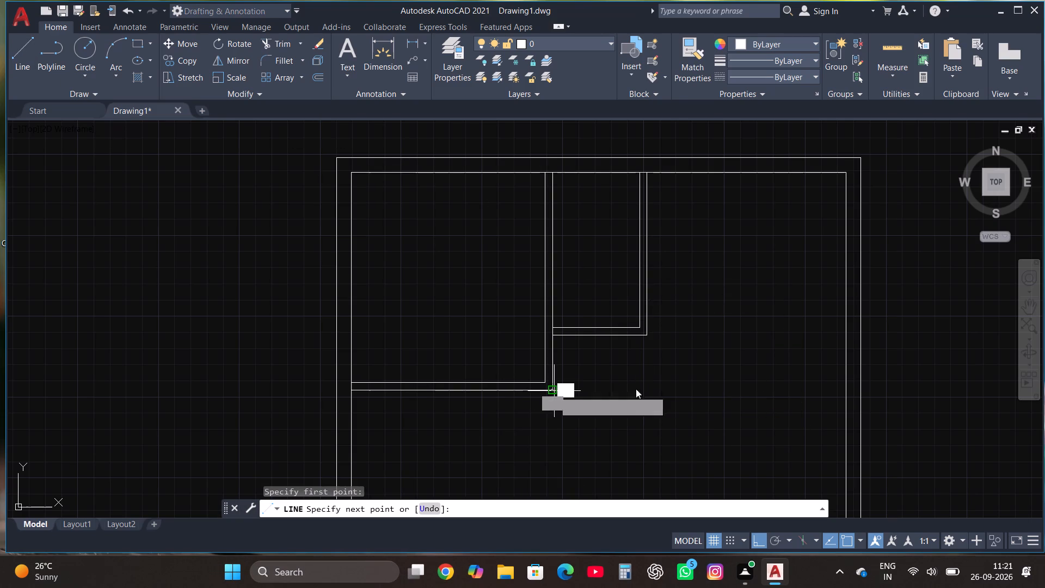
pyautogui.click(885, 385)
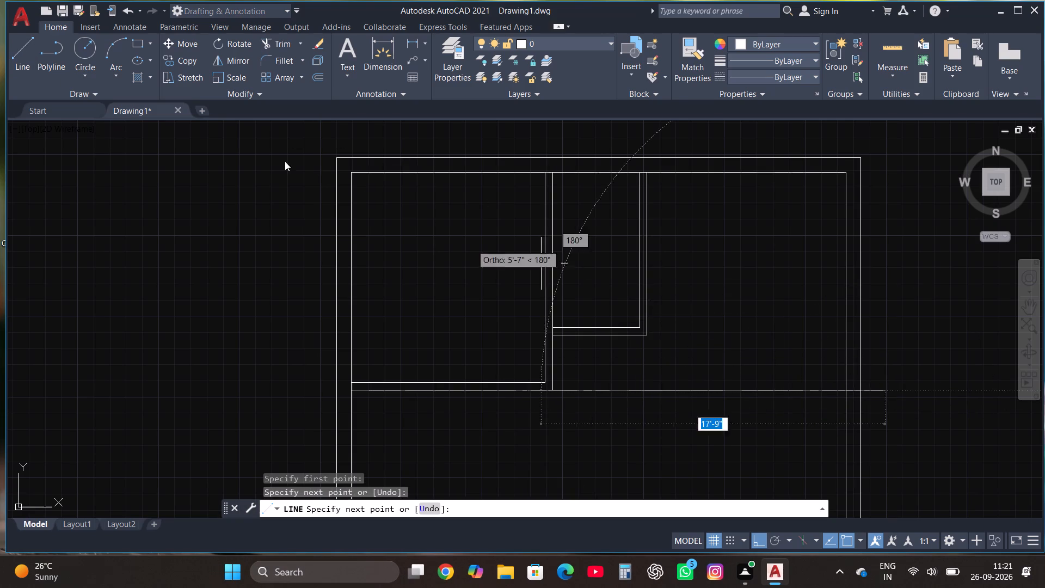
pyautogui.click(25, 53)
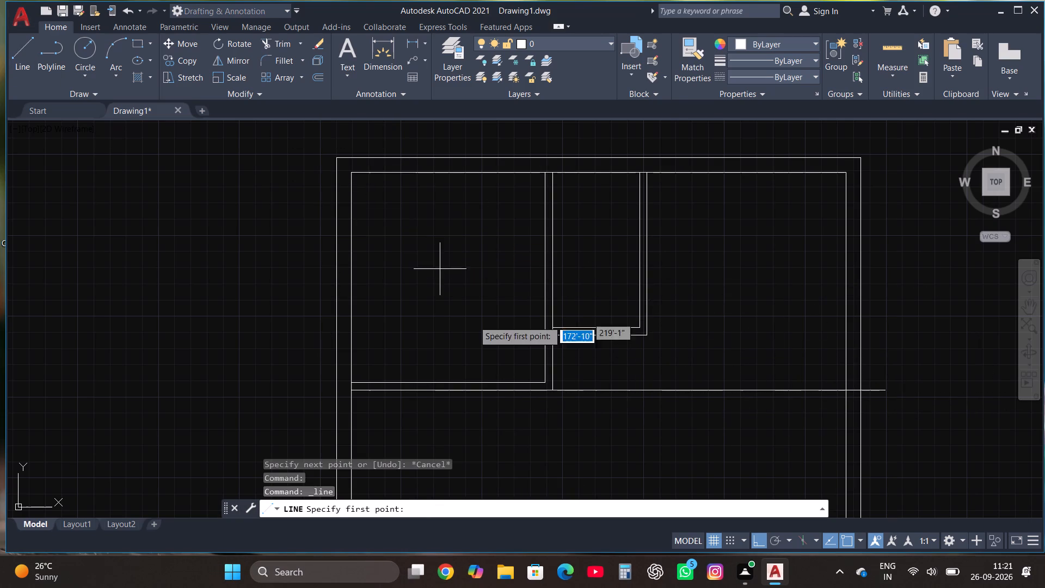
pyautogui.click(541, 381)
pyautogui.click(920, 380)
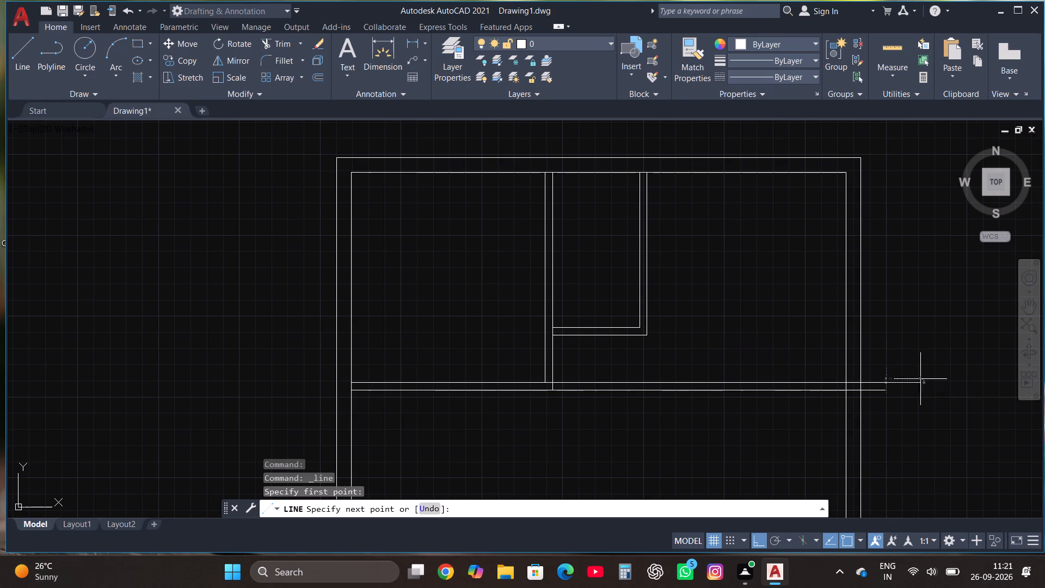
# Trim the two extended horizontal wall lines back to the inner face of the right outer wall.
pyautogui.click(278, 42)
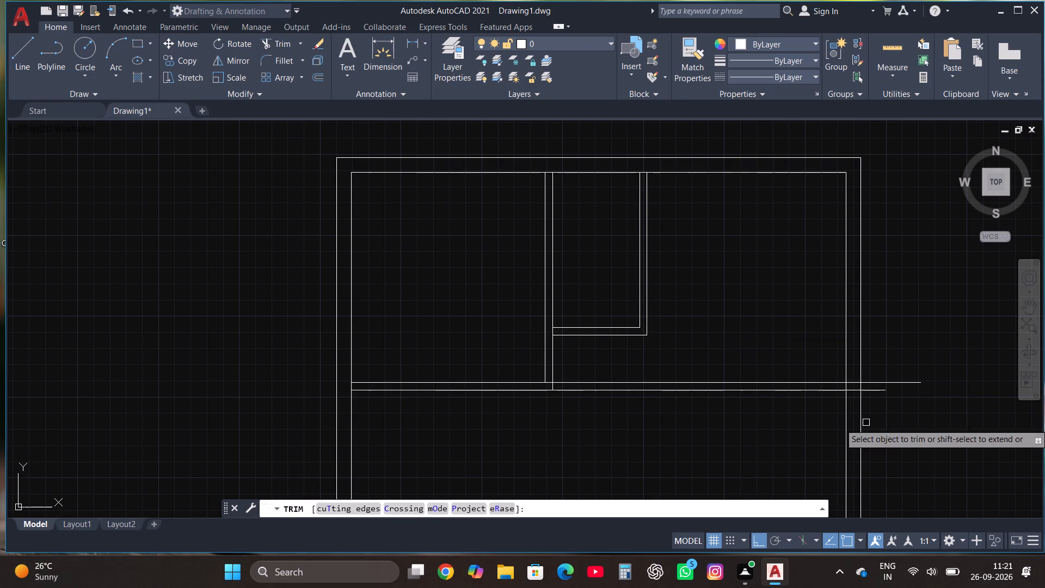
pyautogui.click(886, 421)
pyautogui.click(877, 352)
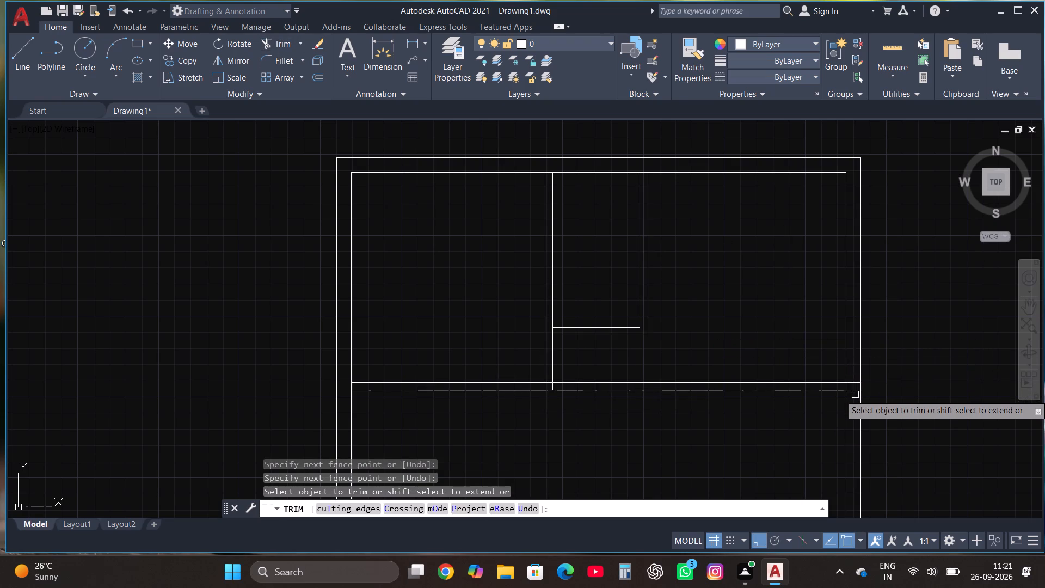
pyautogui.click(855, 397)
pyautogui.click(853, 375)
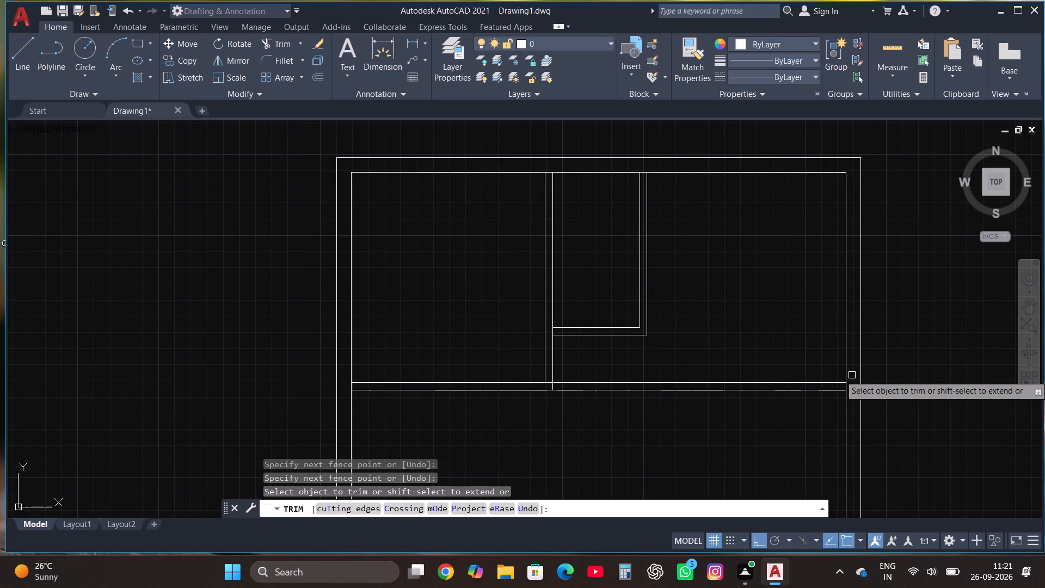
pyautogui.press('Escape')
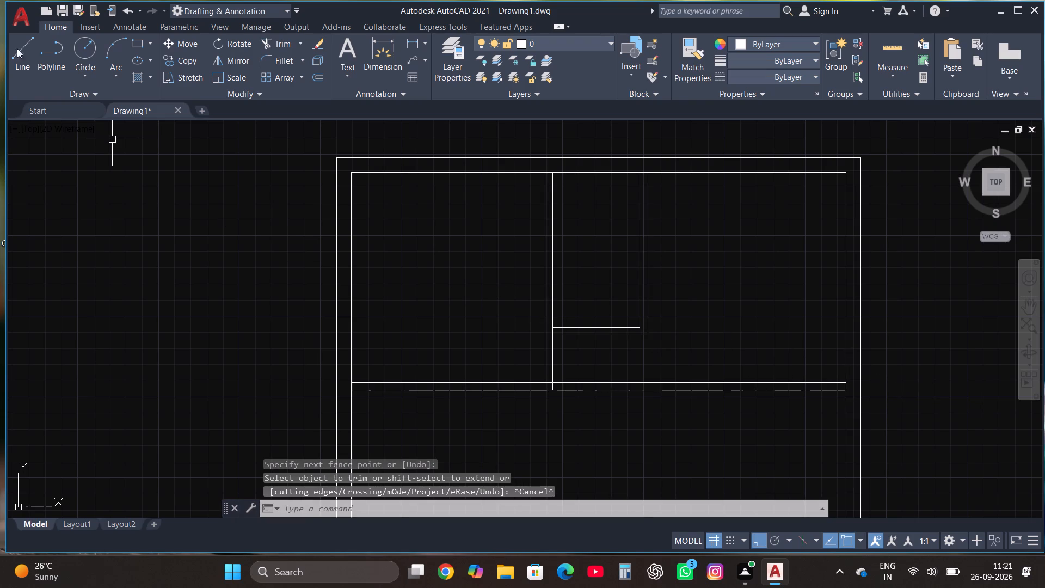
# Draw two vertical lines continuing both faces of the small room's right wall down past the horizontal partition.
pyautogui.click(19, 48)
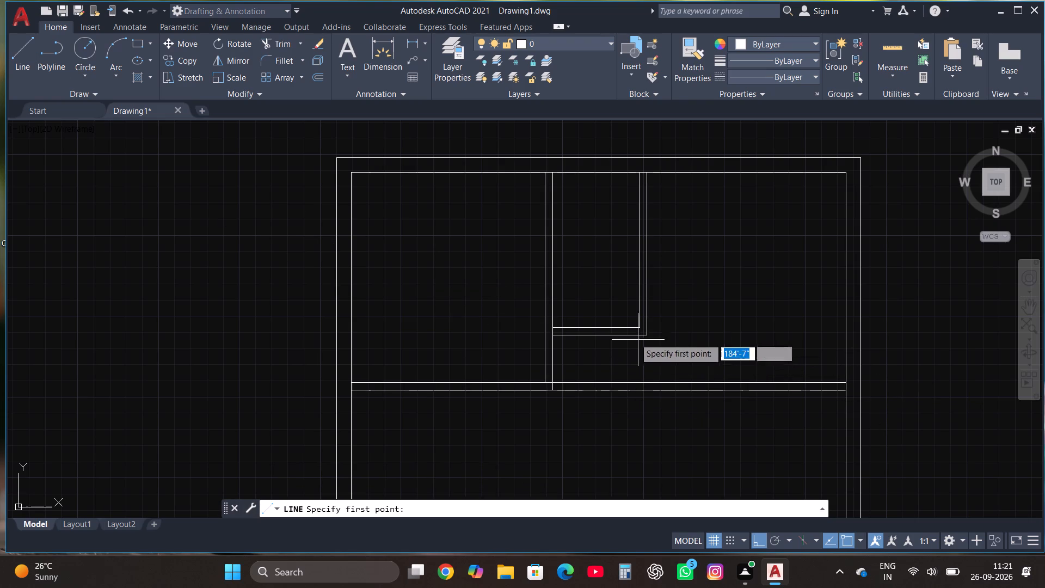
pyautogui.click(640, 326)
pyautogui.click(637, 430)
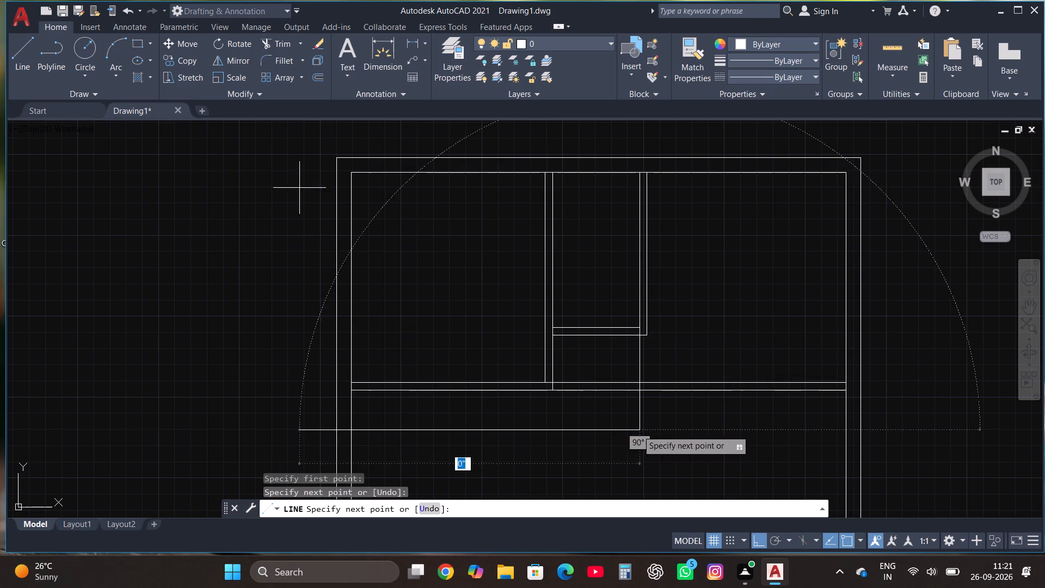
pyautogui.click(26, 49)
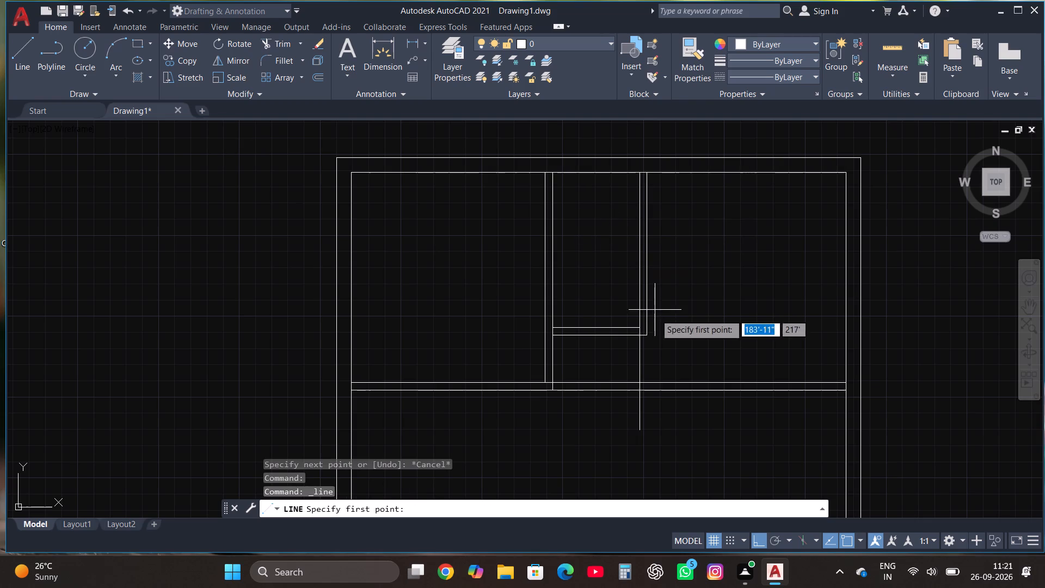
pyautogui.click(645, 336)
pyautogui.click(646, 449)
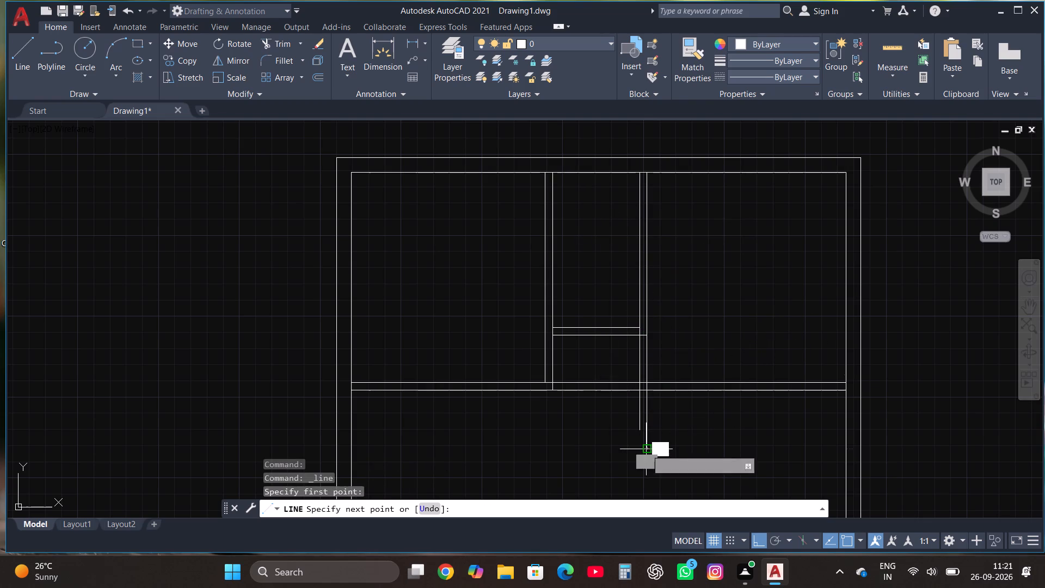
# Trim the small room's wall lines back to the horizontal partition's upper face and remove the leftover stub at its lower corner.
pyautogui.click(283, 45)
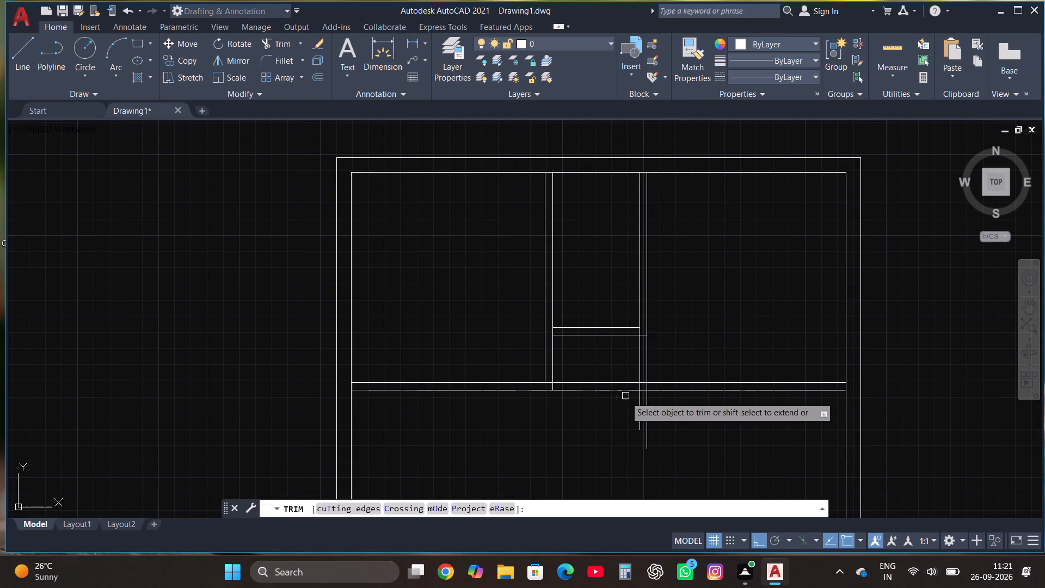
pyautogui.click(619, 409)
pyautogui.click(716, 416)
pyautogui.scroll(2, 589, 413)
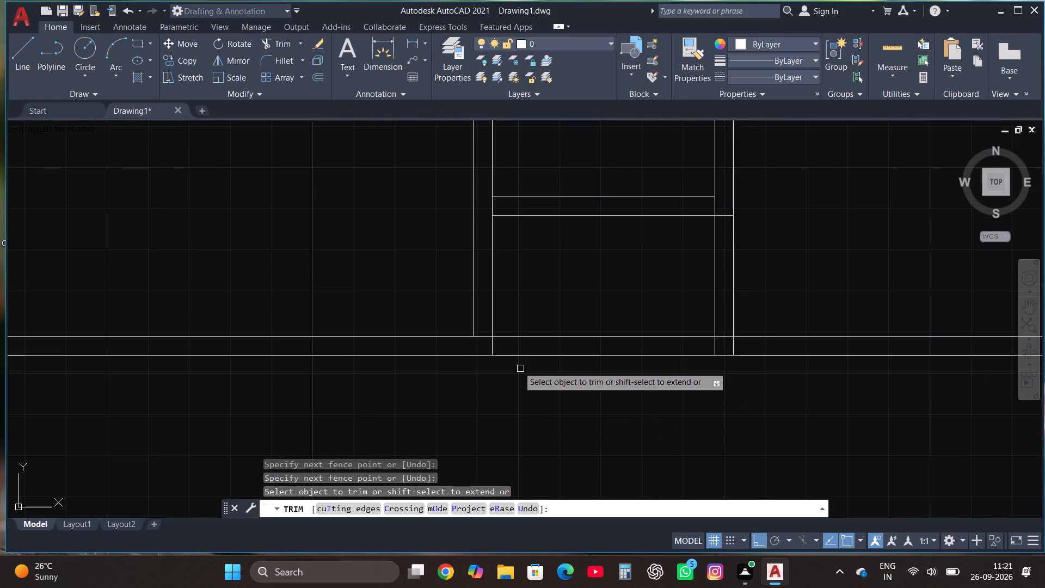
pyautogui.click(494, 345)
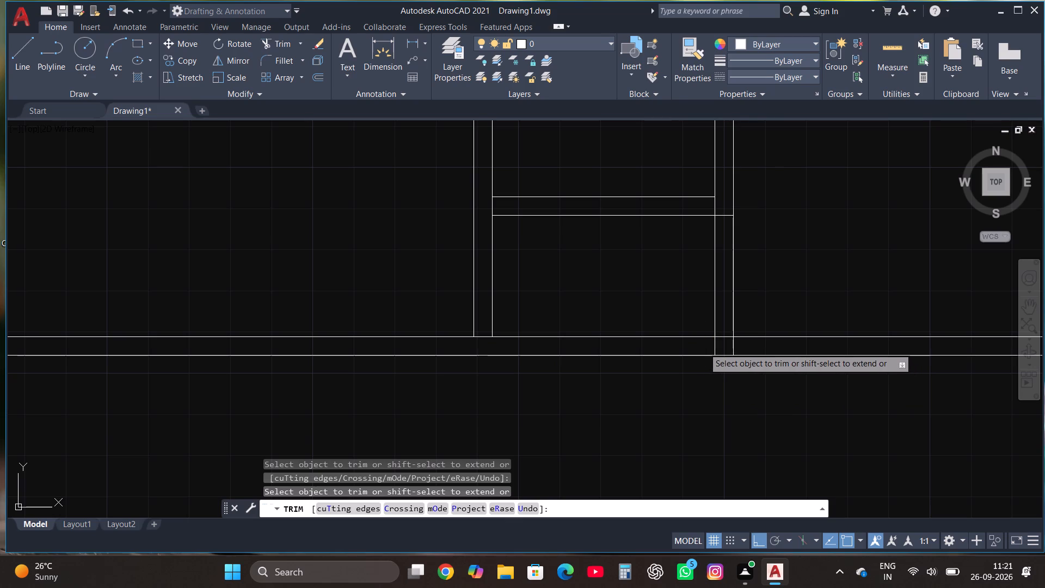
pyautogui.click(704, 348)
pyautogui.click(759, 348)
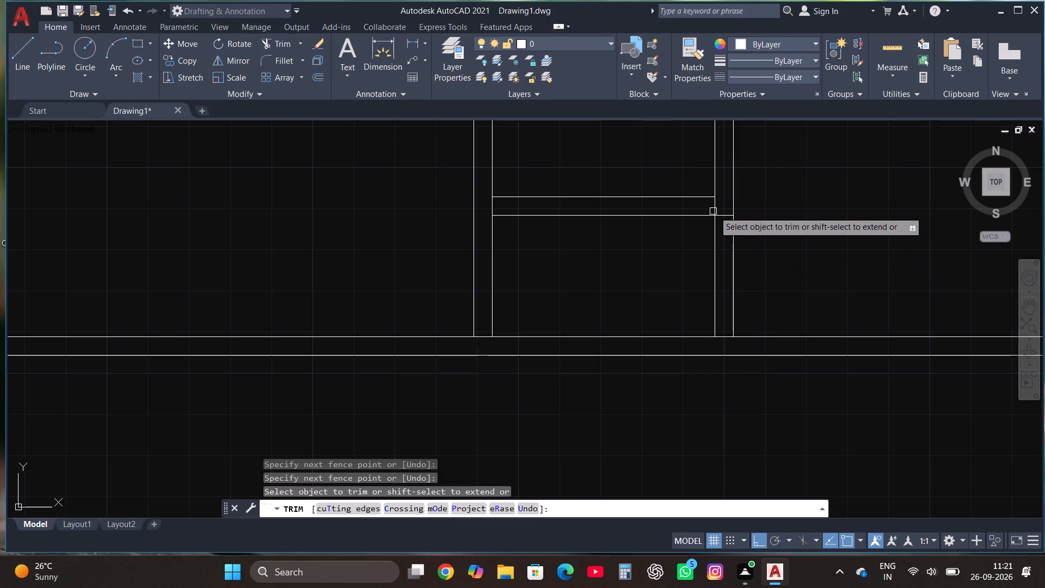
pyautogui.click(724, 216)
pyautogui.scroll(-3, 649, 416)
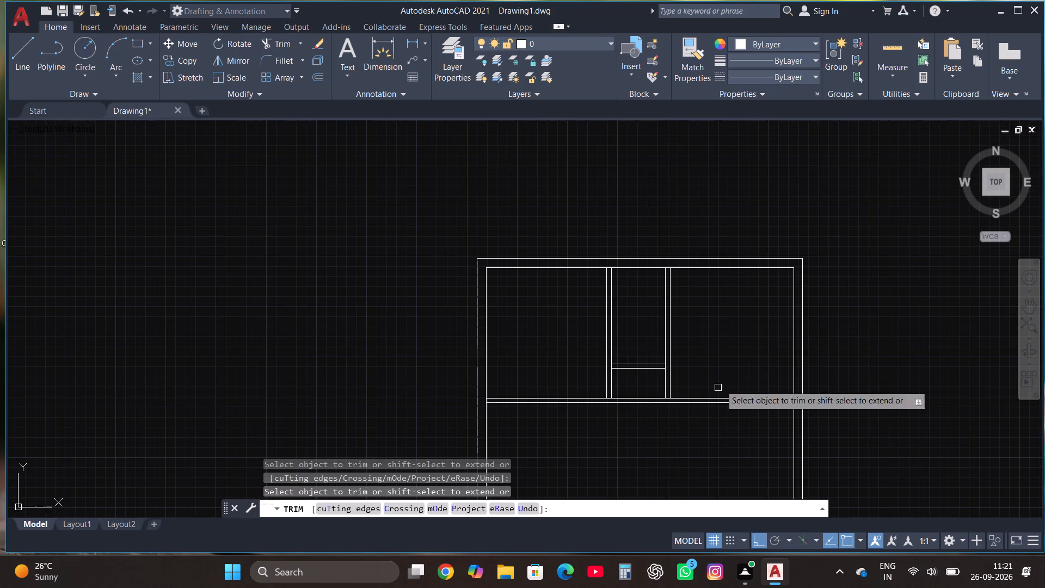
pyautogui.scroll(-3, 738, 343)
pyautogui.press('Escape')
# Draw a room outline from the partition's lower face at the right outer wall: 10'6" down, 6'6" left, 10'6" up.
pyautogui.scroll(5, 714, 378)
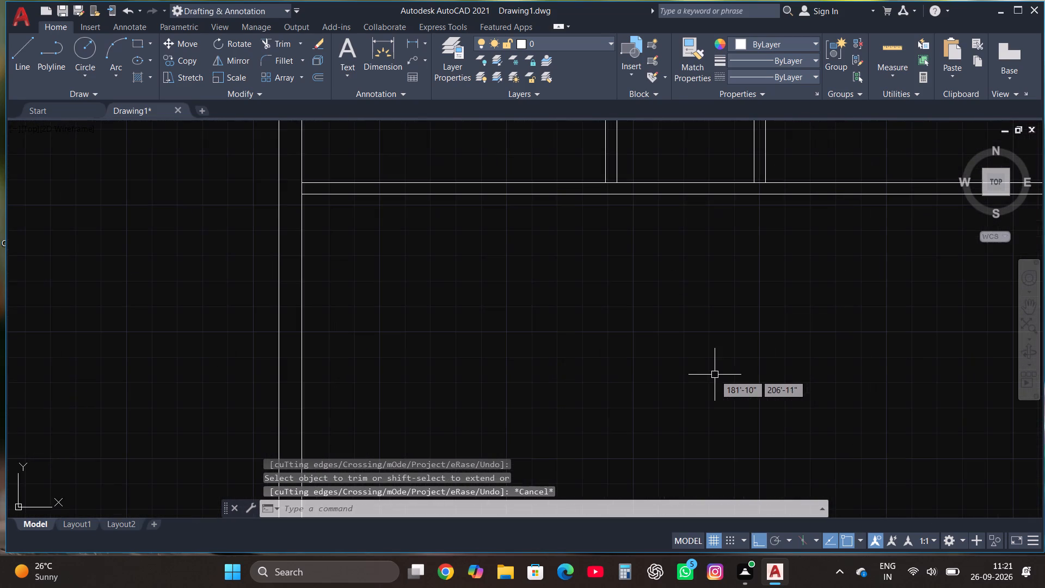
pyautogui.scroll(-1, 603, 334)
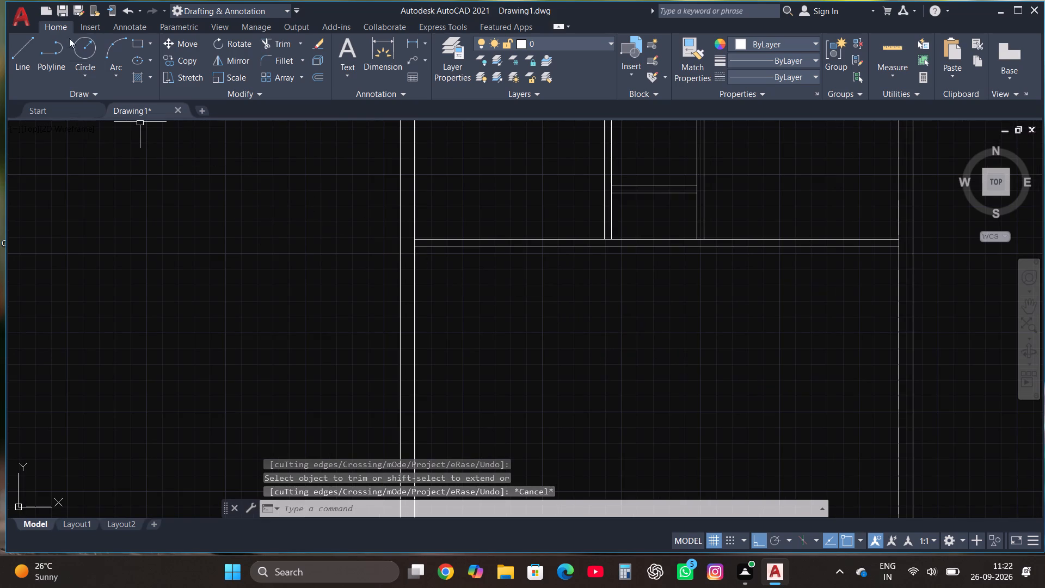
pyautogui.click(32, 49)
pyautogui.scroll(-1, 465, 281)
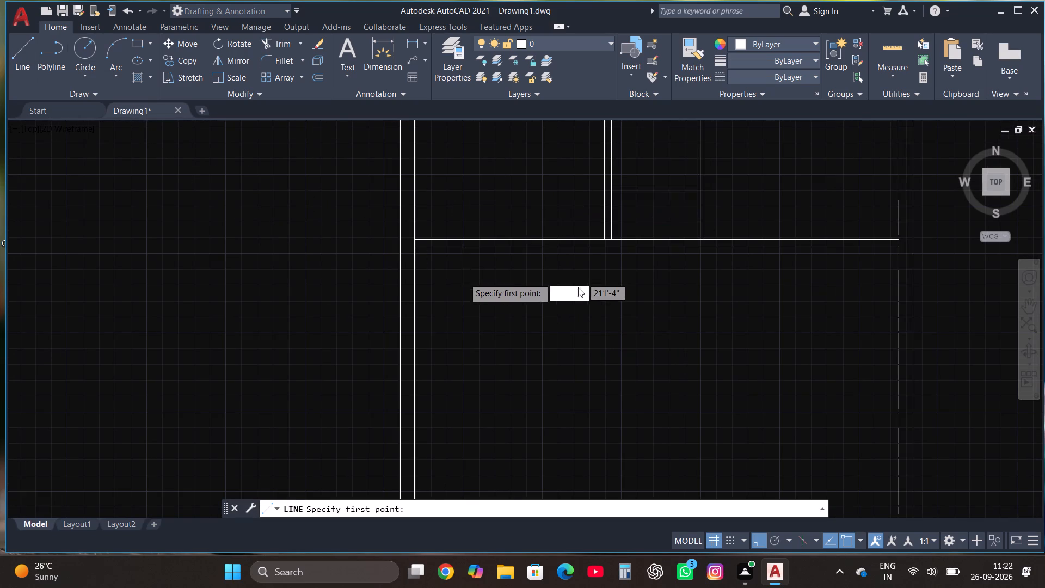
pyautogui.scroll(-1, 478, 340)
pyautogui.scroll(3, 619, 307)
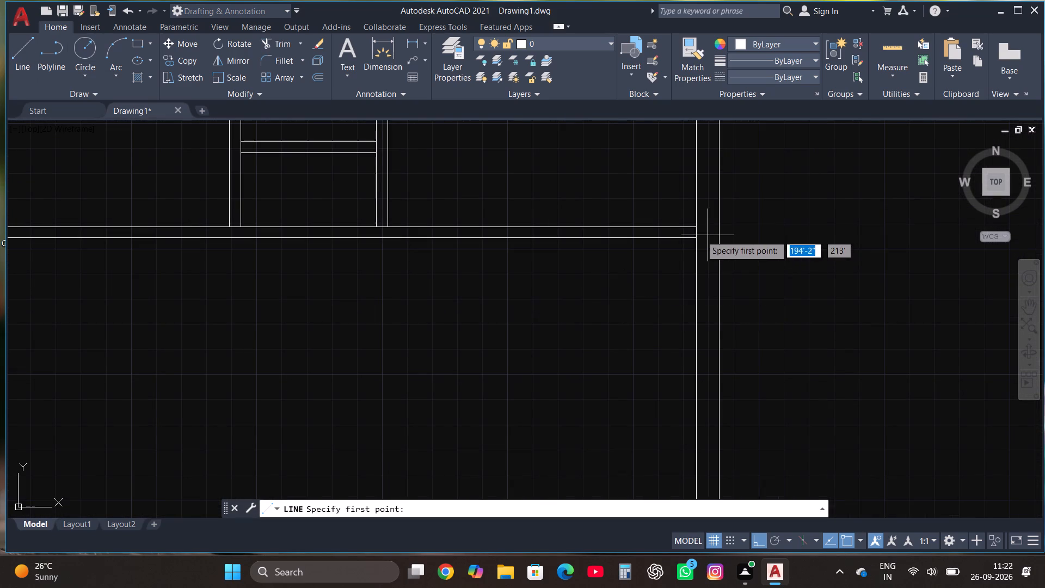
pyautogui.click(697, 239)
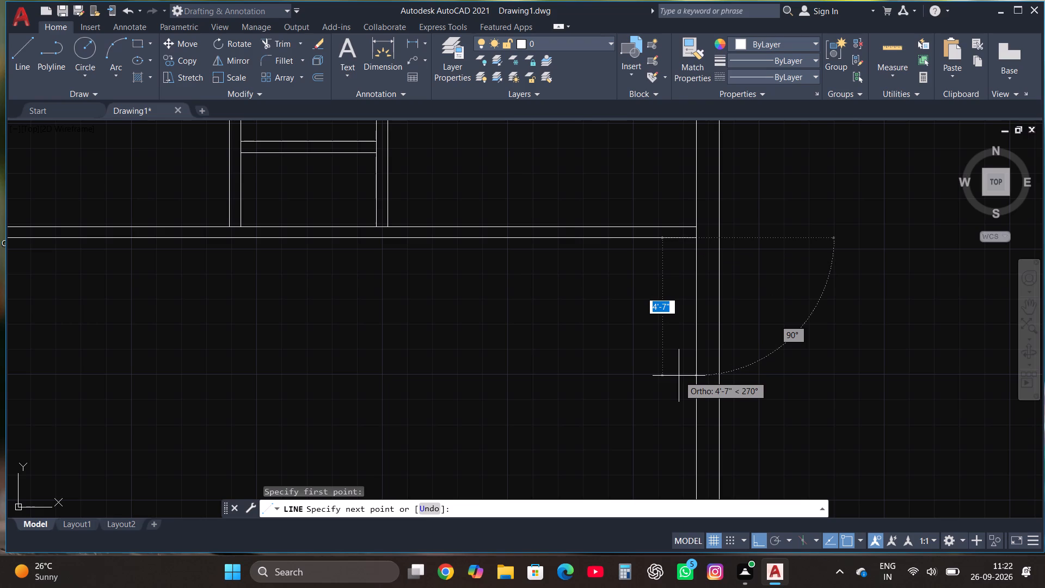
pyautogui.write('10\'6"')
pyautogui.press('Return')
pyautogui.scroll(-1, 678, 376)
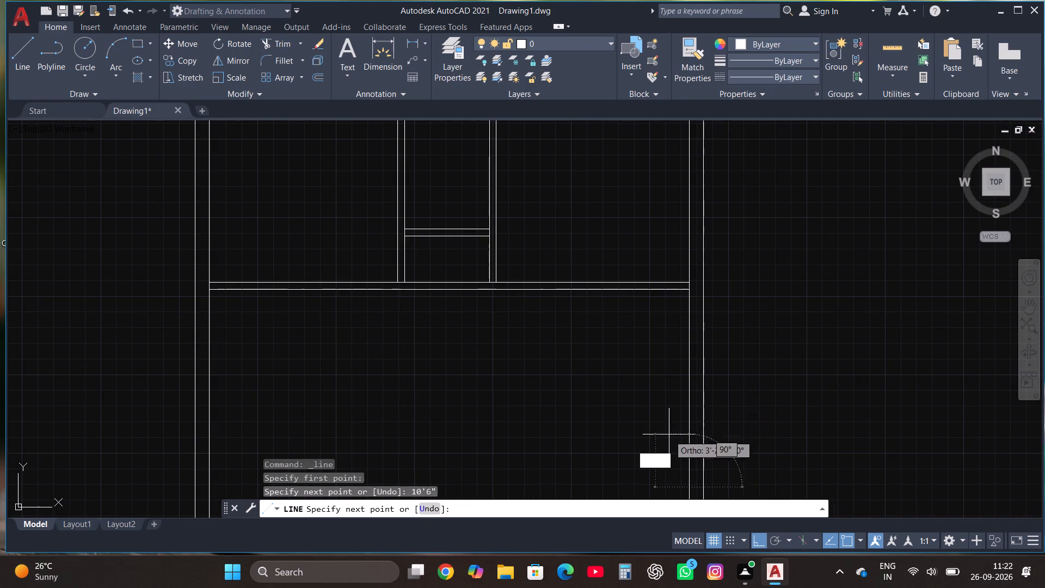
pyautogui.write('6\'6"')
pyautogui.press('Return')
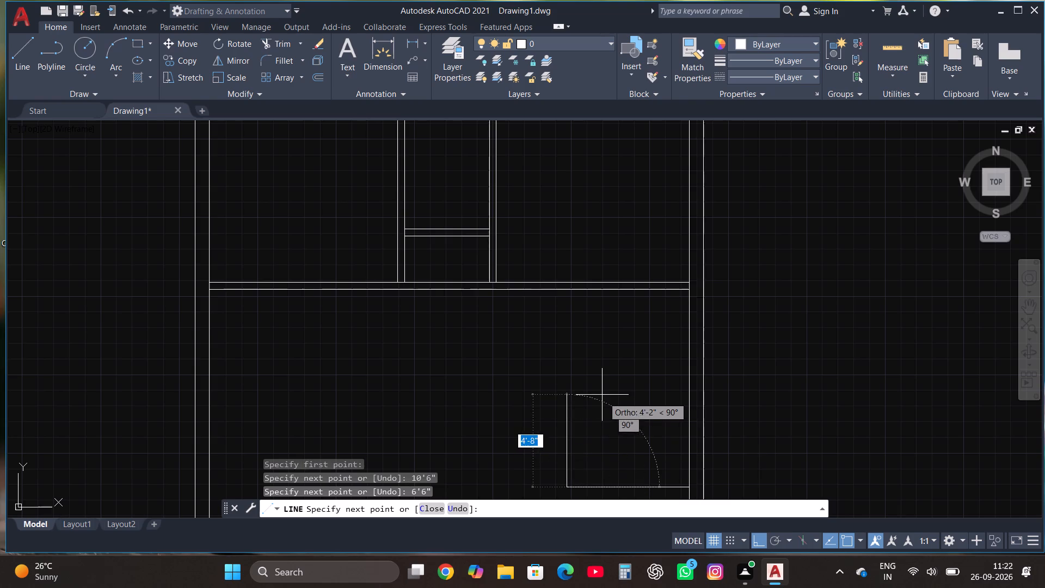
pyautogui.write("10'")
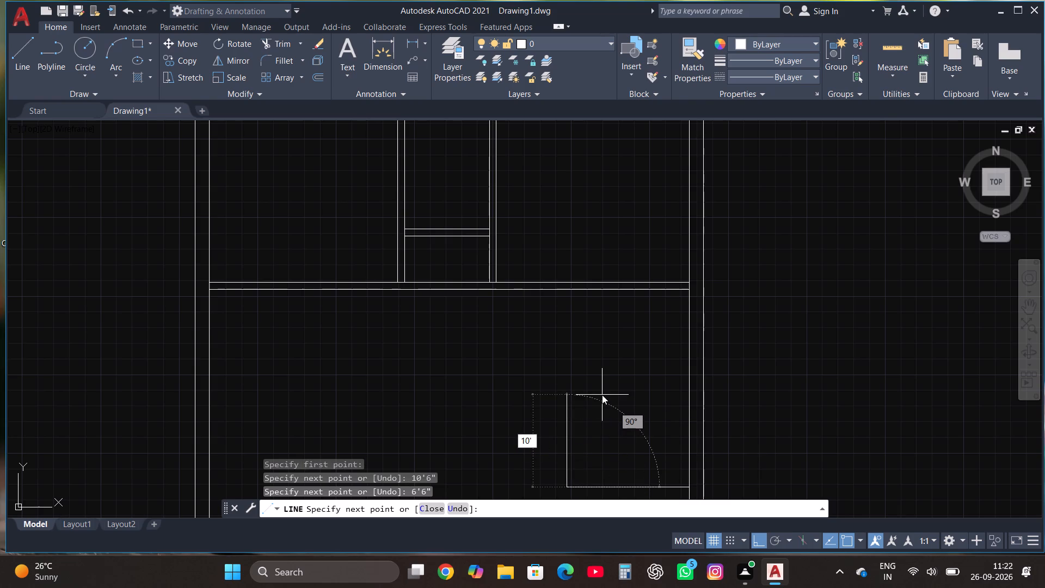
pyautogui.write('6"')
pyautogui.press('Return')
pyautogui.press('Escape')
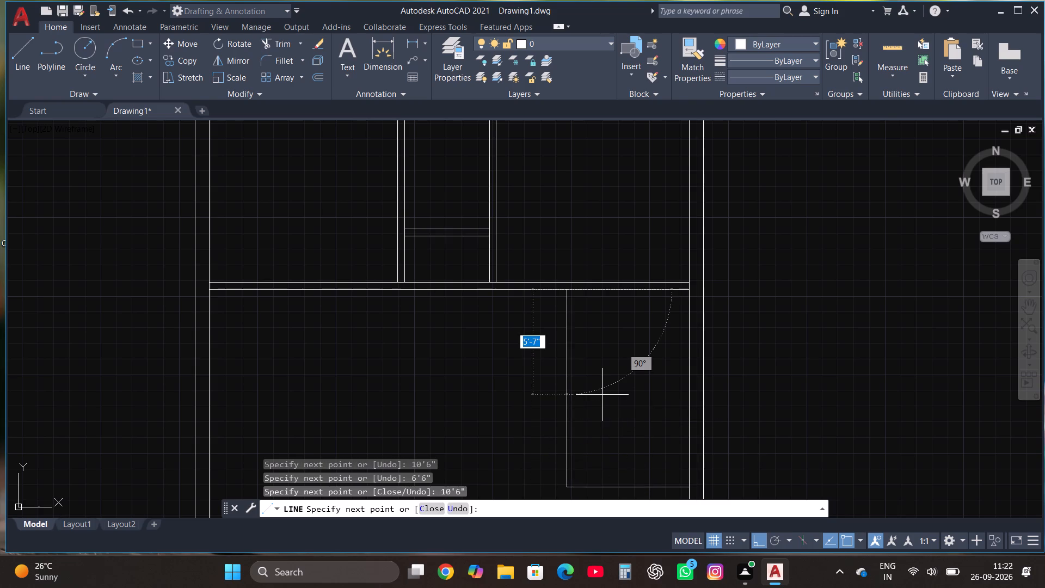
# Offset the new room's vertical line leftward and its bottom line downward by 4.5" to form the wall thickness.
pyautogui.scroll(-2, 602, 396)
pyautogui.scroll(2, 604, 433)
pyautogui.moveTo(599, 454); pyautogui.dragTo(595, 449)
pyautogui.click(469, 366)
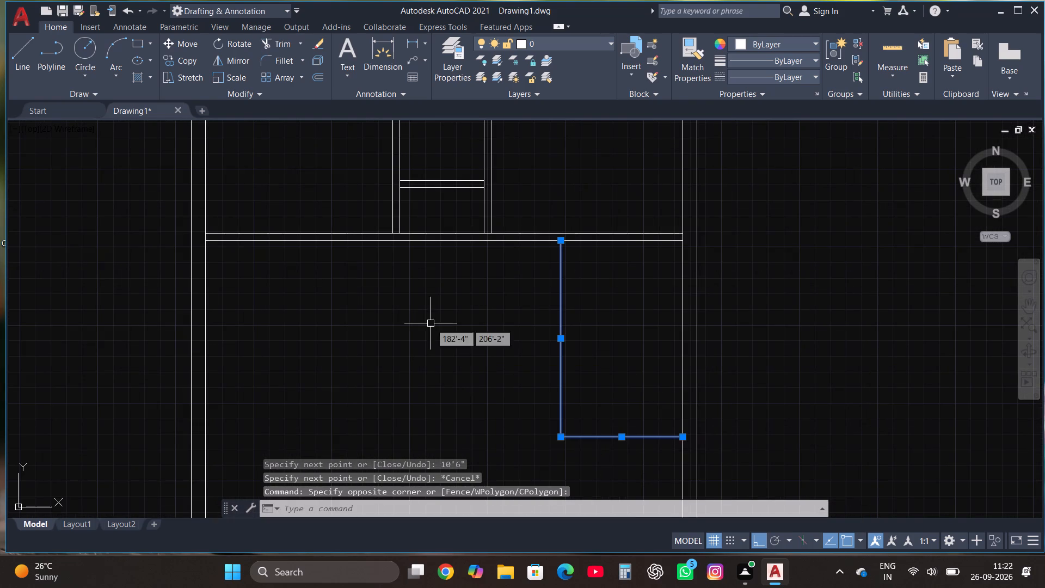
pyautogui.click(319, 79)
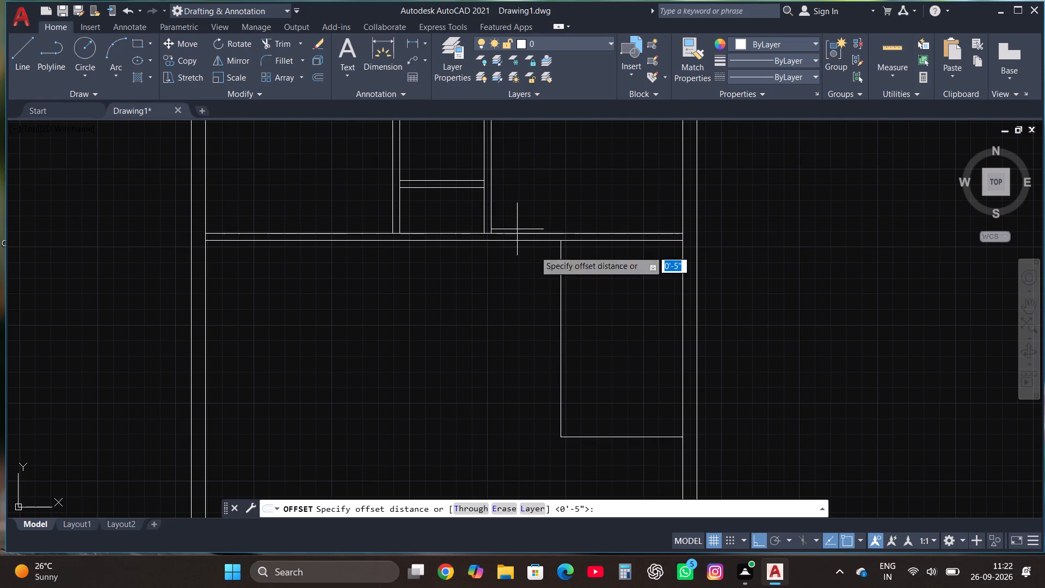
pyautogui.click(562, 346)
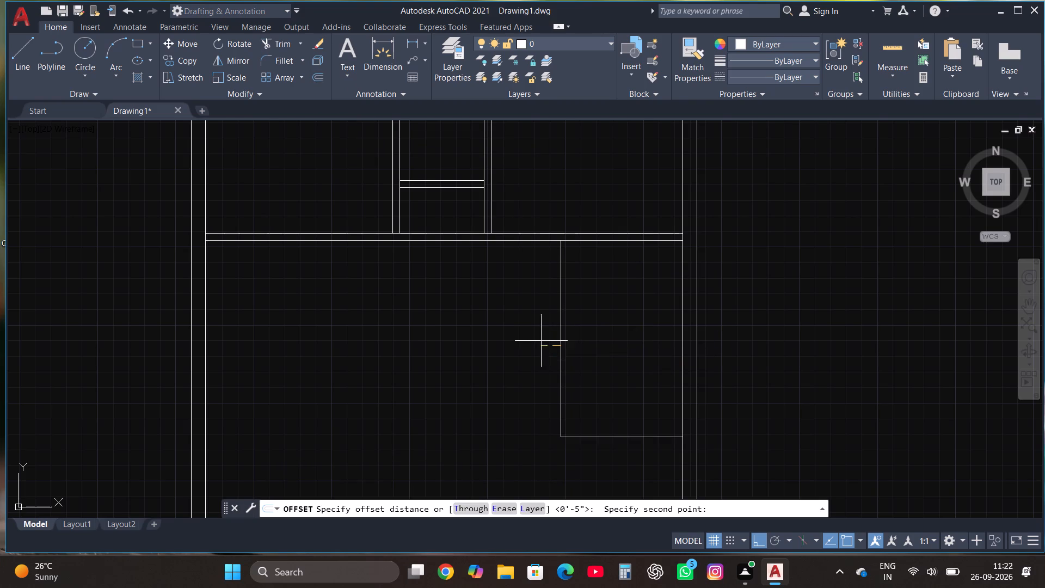
pyautogui.write('4.5"')
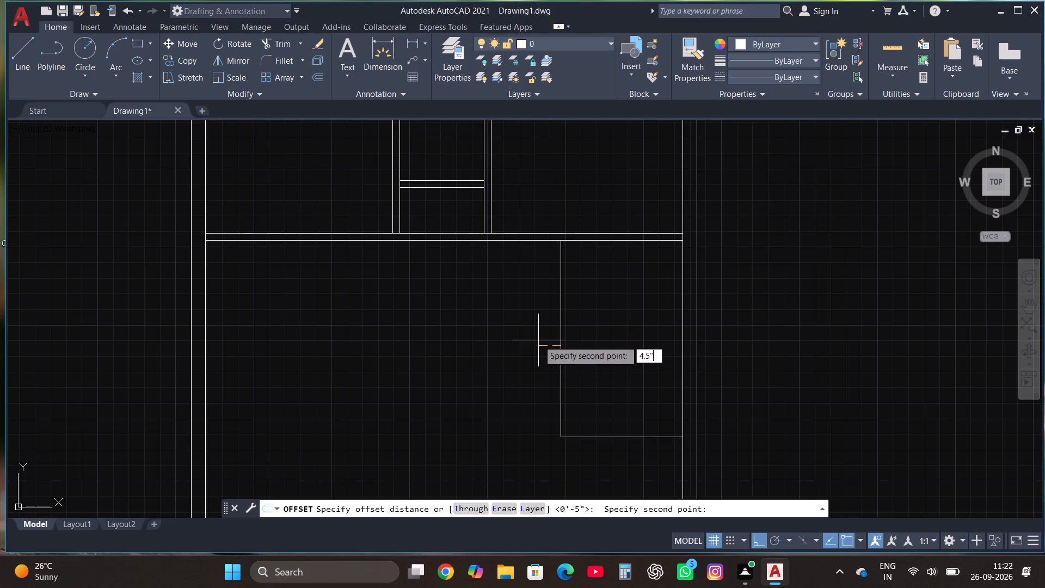
pyautogui.press('Return')
pyautogui.click(560, 357)
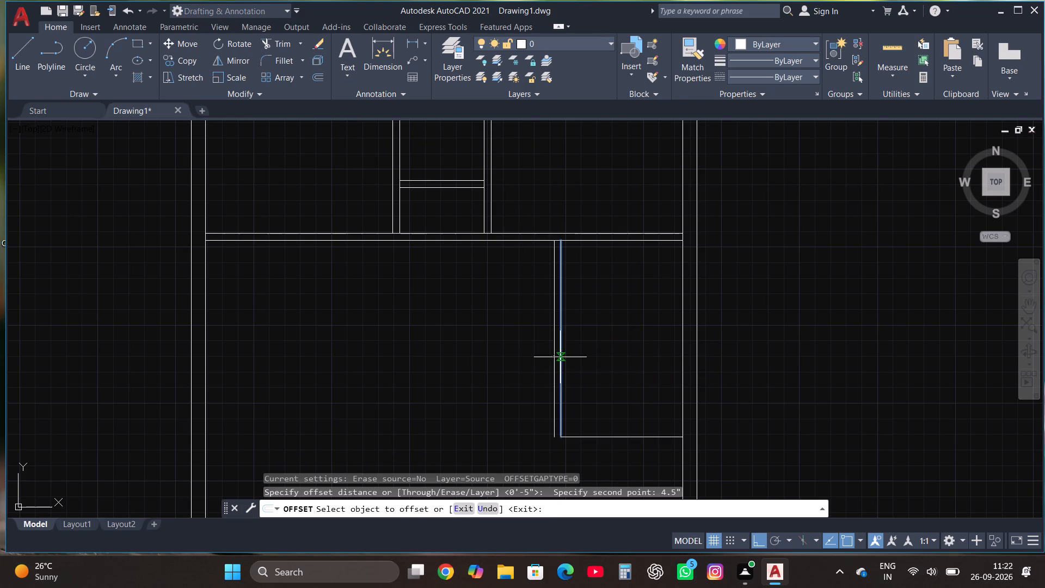
pyautogui.click(540, 335)
pyautogui.click(601, 438)
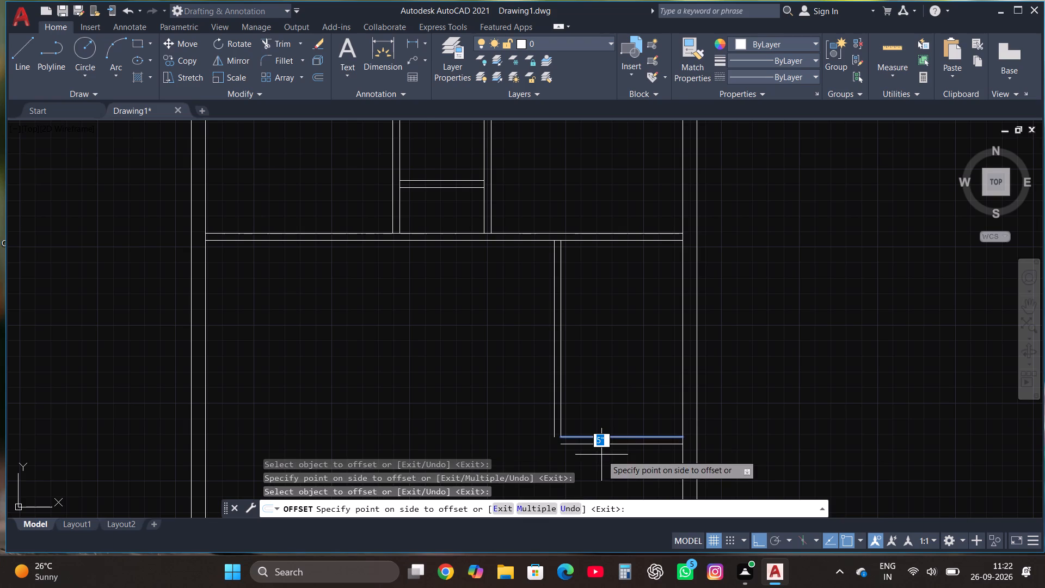
pyautogui.click(601, 455)
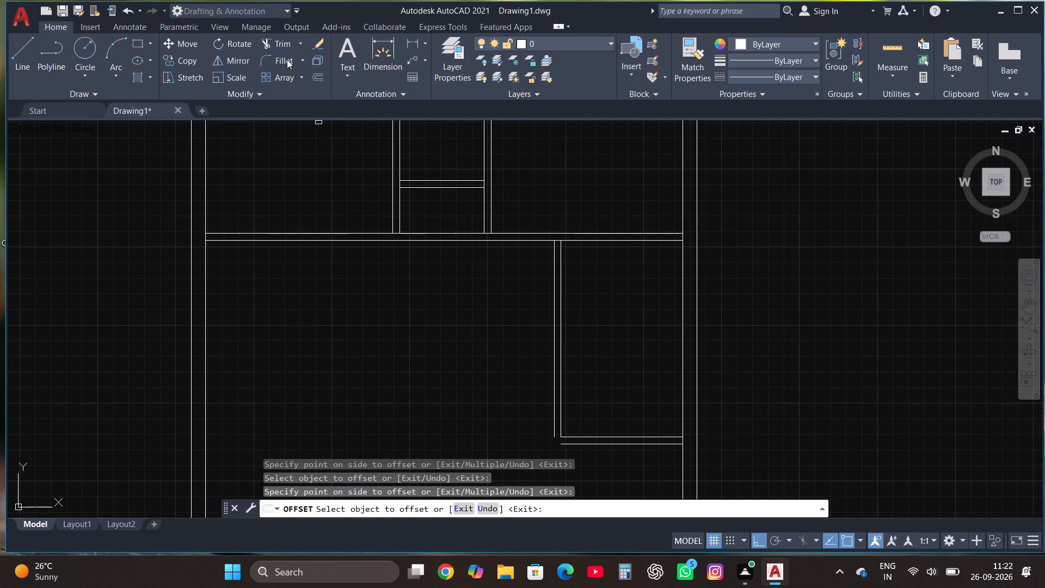
# Fillet the new room's two offset lines into a closed outer corner.
pyautogui.click(287, 59)
pyautogui.click(552, 418)
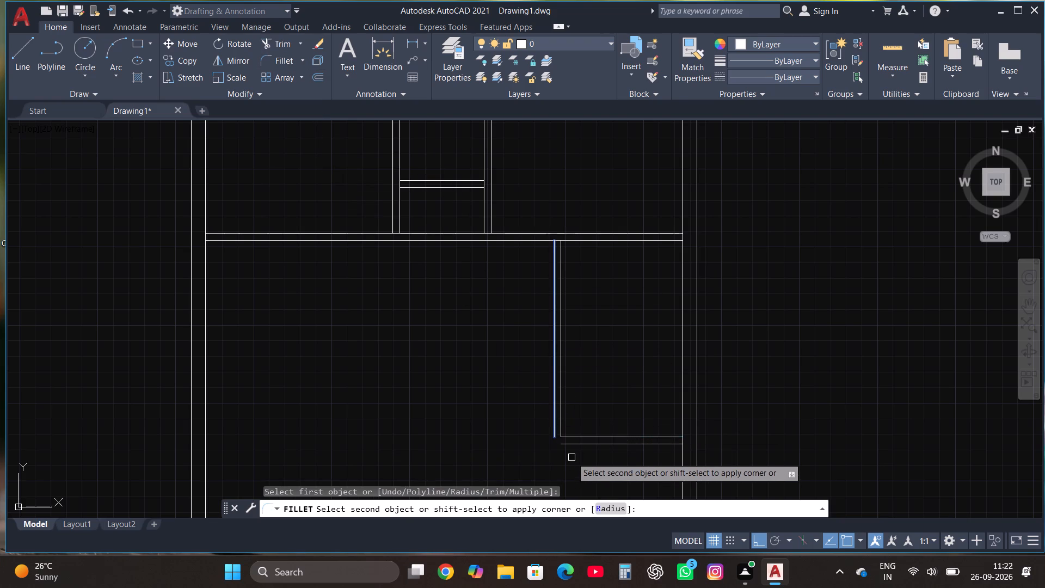
pyautogui.click(575, 446)
# Draw two horizontal lines continuing both faces of the new room's lower wall leftward past the plan's left outer wall.
pyautogui.scroll(-1, 589, 371)
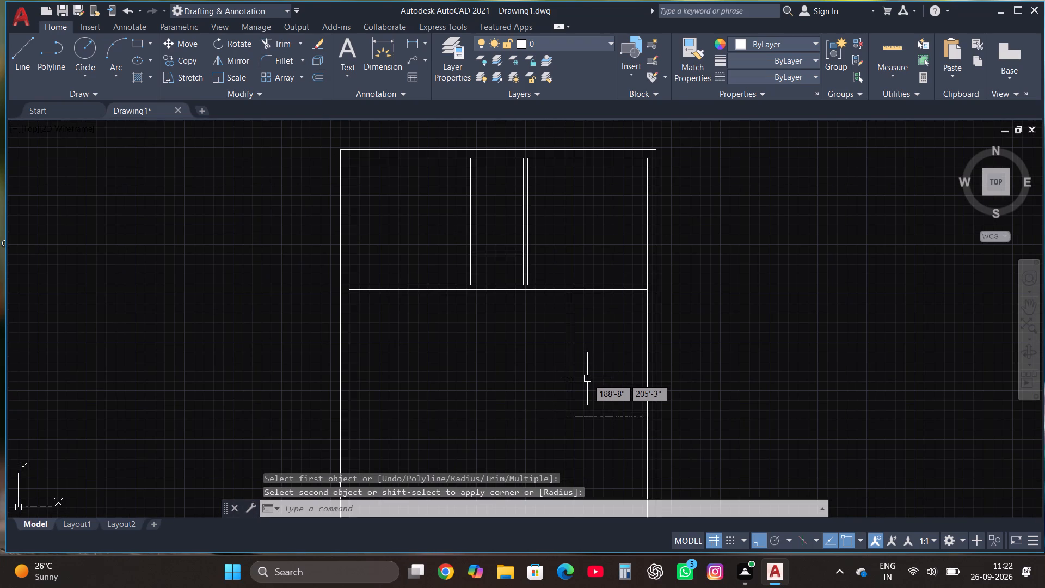
pyautogui.scroll(-1, 587, 385)
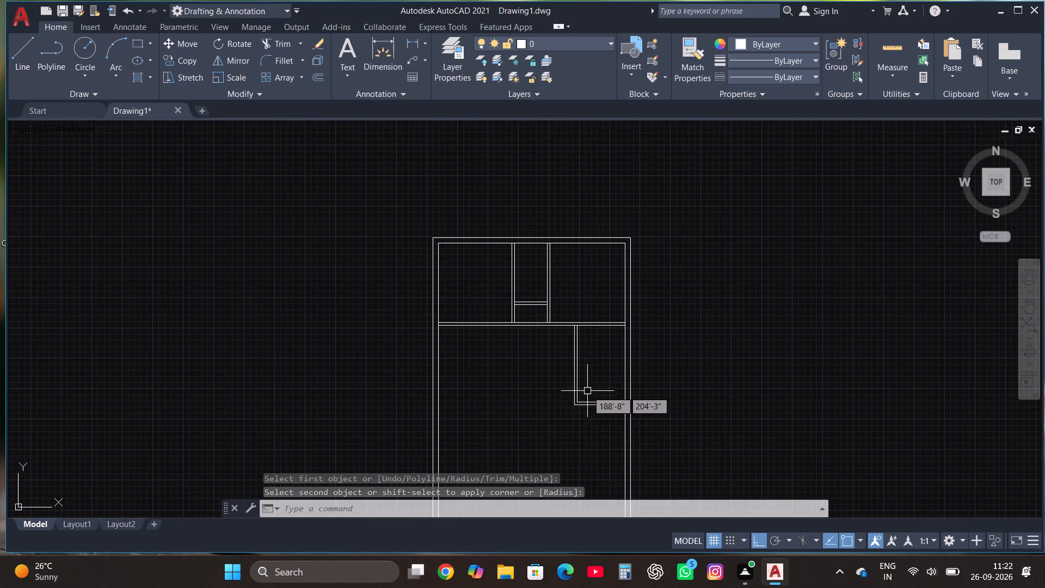
pyautogui.scroll(1, 488, 427)
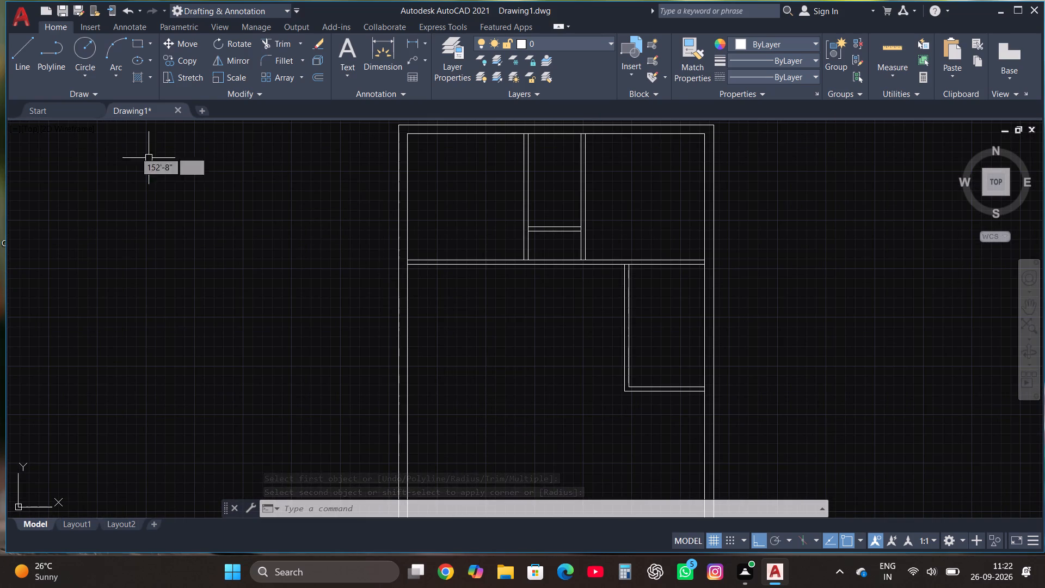
pyautogui.click(19, 57)
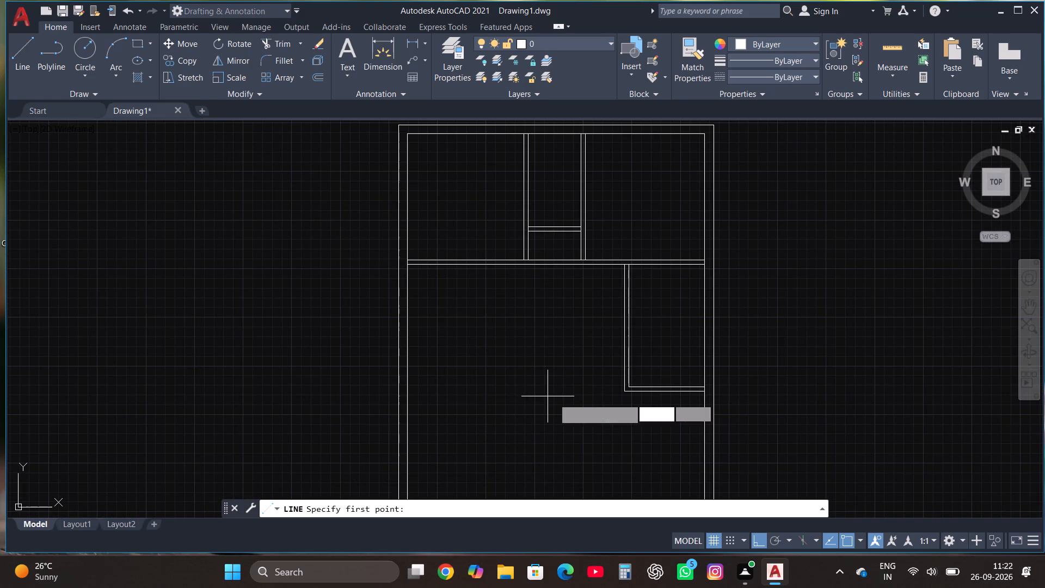
pyautogui.click(625, 394)
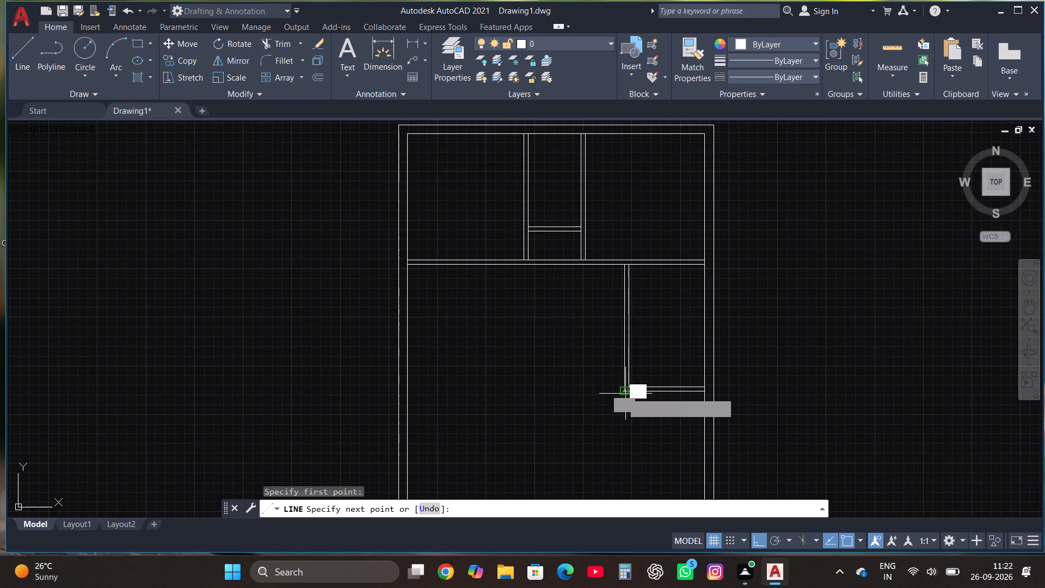
pyautogui.click(236, 315)
pyautogui.click(21, 50)
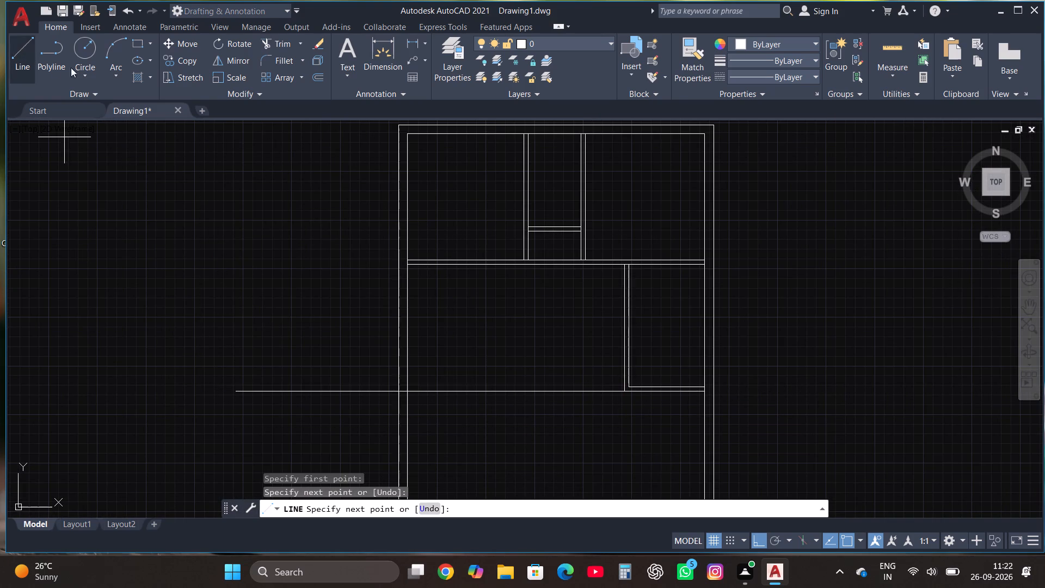
pyautogui.click(629, 385)
pyautogui.click(262, 362)
# Trim the two extended lines to the left outer wall's inner face and clear the overlaps where the room's vertical wall meets them.
pyautogui.click(286, 43)
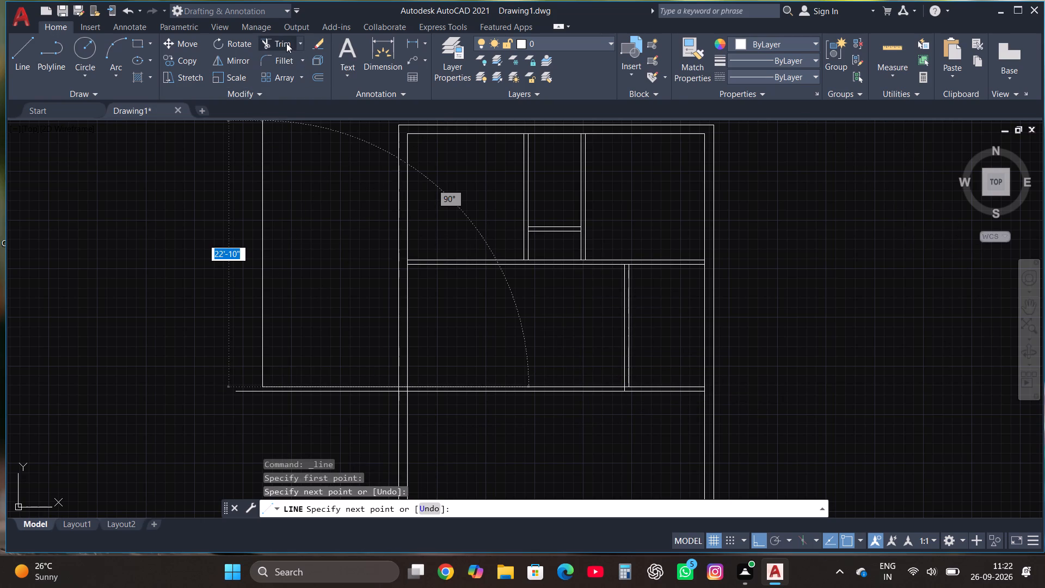
pyautogui.click(361, 414)
pyautogui.click(361, 301)
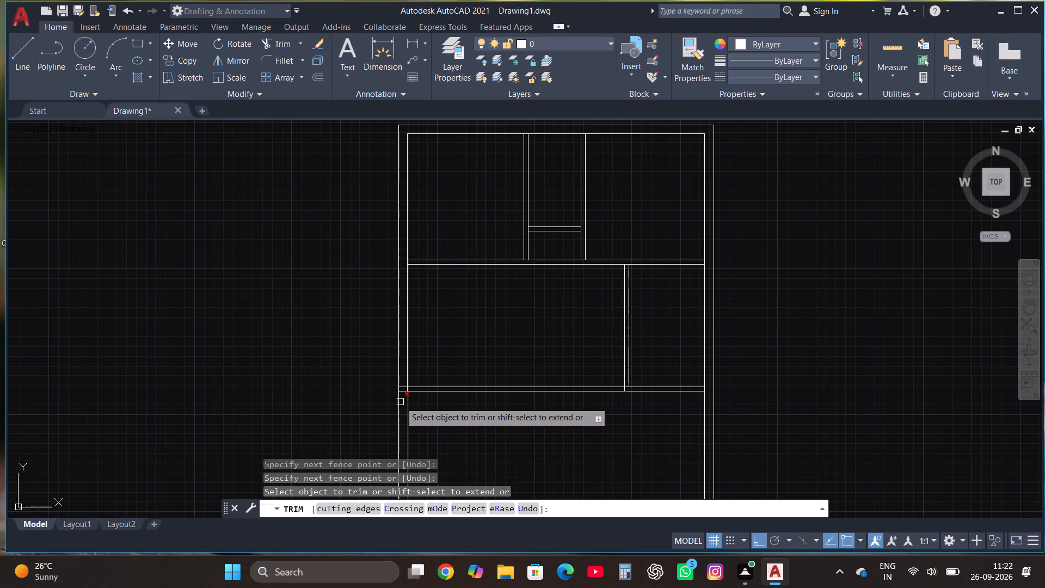
pyautogui.click(402, 397)
pyautogui.click(404, 378)
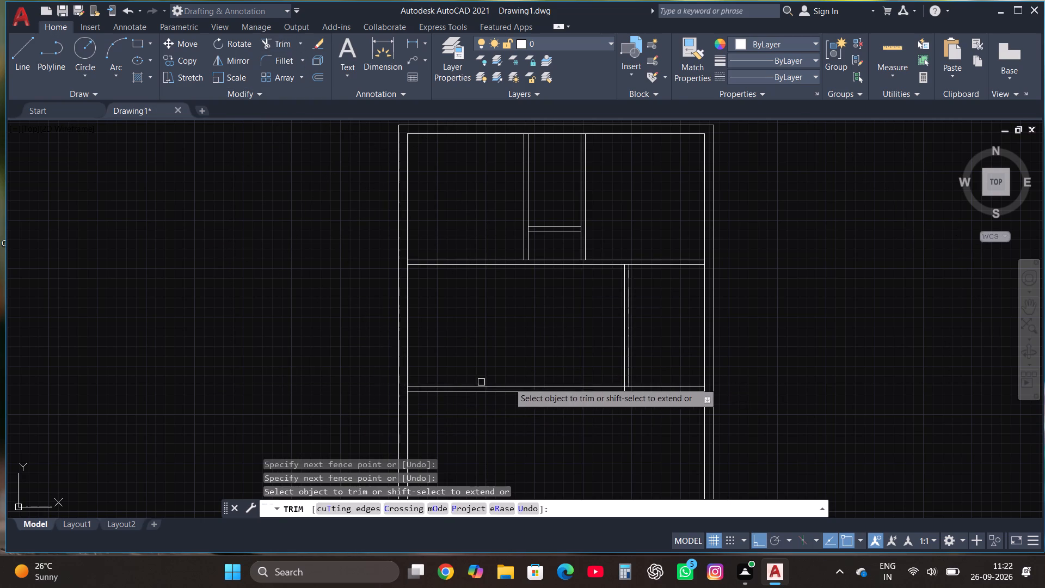
pyautogui.scroll(3, 635, 386)
pyautogui.click(585, 405)
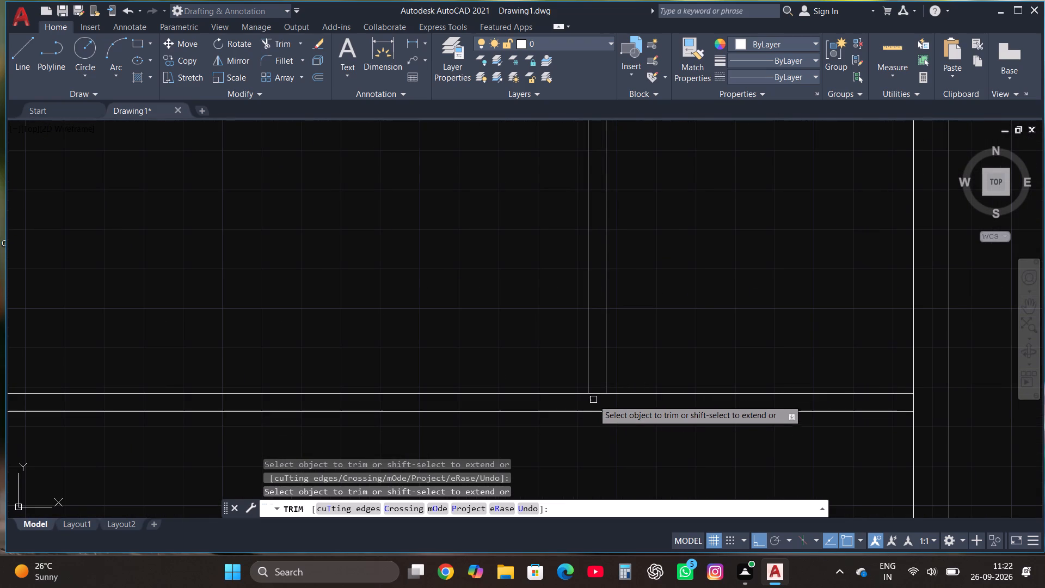
pyautogui.click(595, 398)
pyautogui.click(595, 388)
pyautogui.scroll(-3, 605, 445)
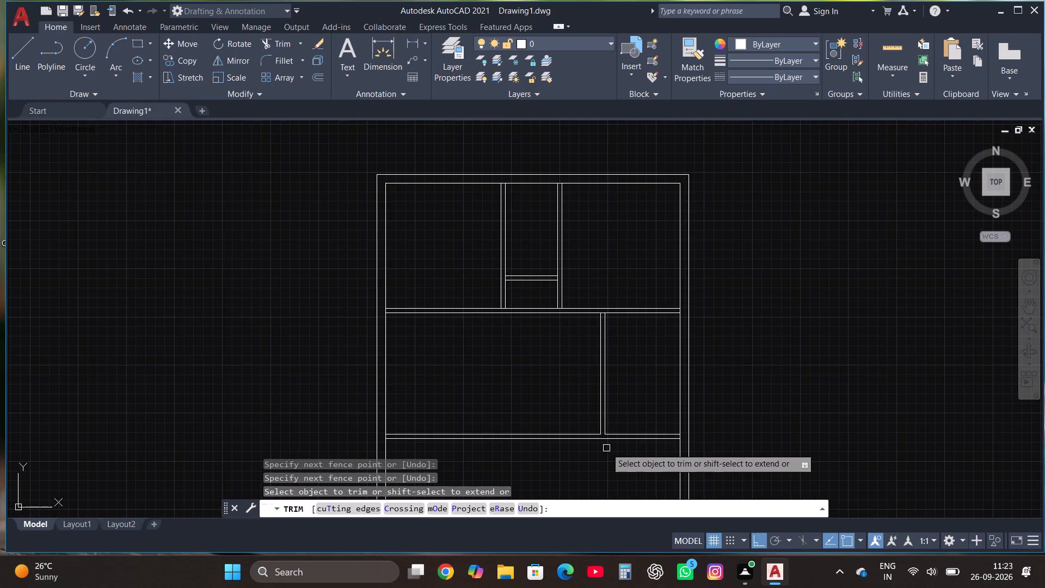
pyautogui.scroll(-2, 614, 418)
pyautogui.press('Escape')
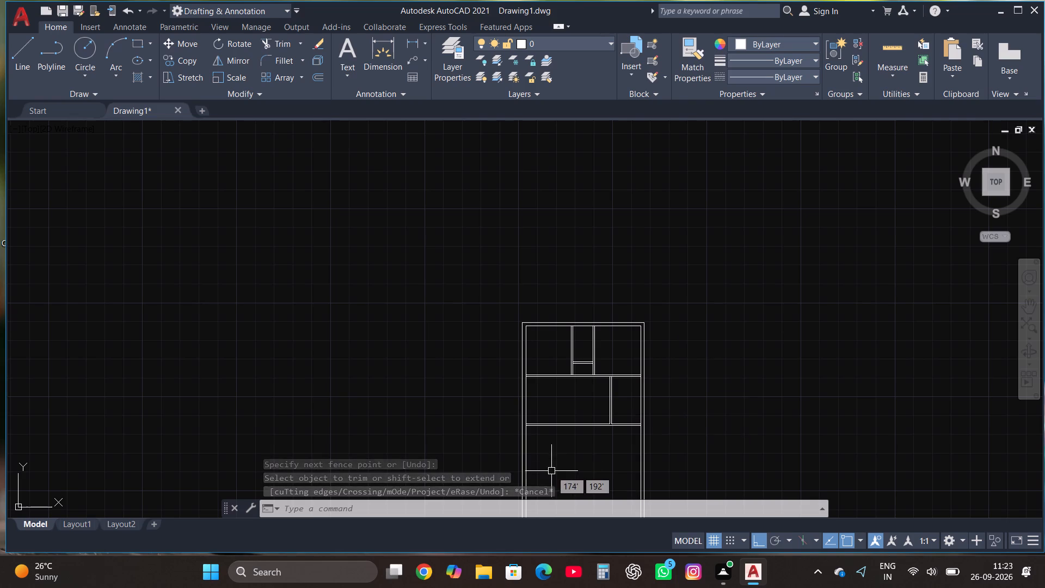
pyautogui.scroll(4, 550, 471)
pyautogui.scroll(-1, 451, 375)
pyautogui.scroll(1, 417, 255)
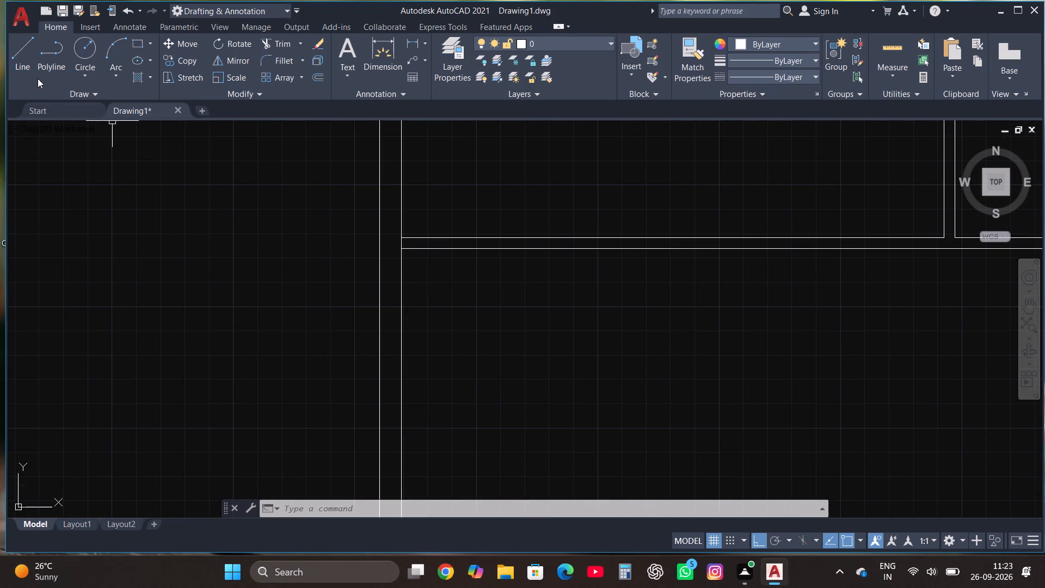
# Draw a 7'2" by 6'8" room outline below the lower partition wall, starting at the left outer wall's inner face.
pyautogui.click(28, 56)
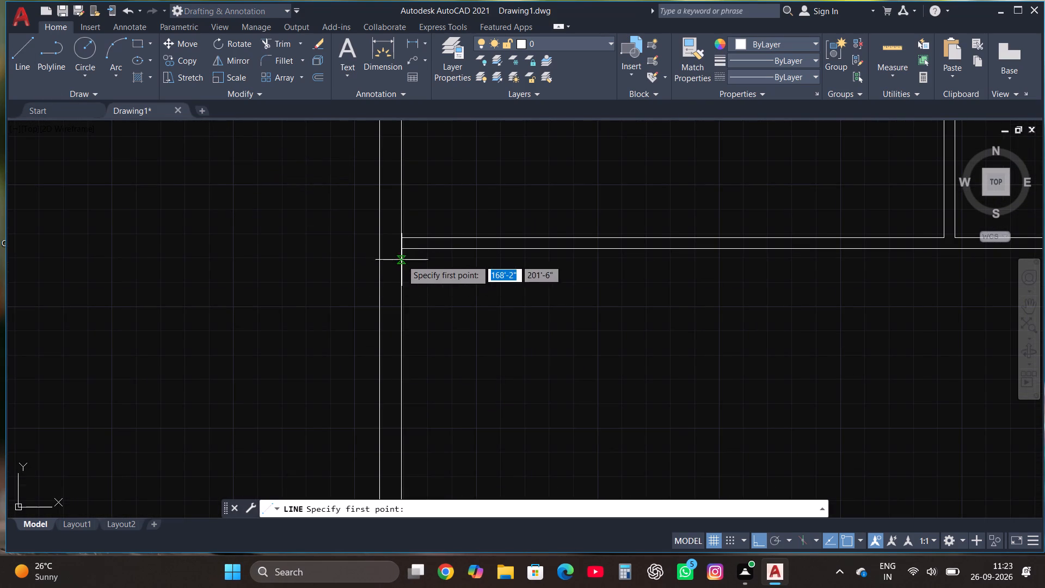
pyautogui.click(399, 249)
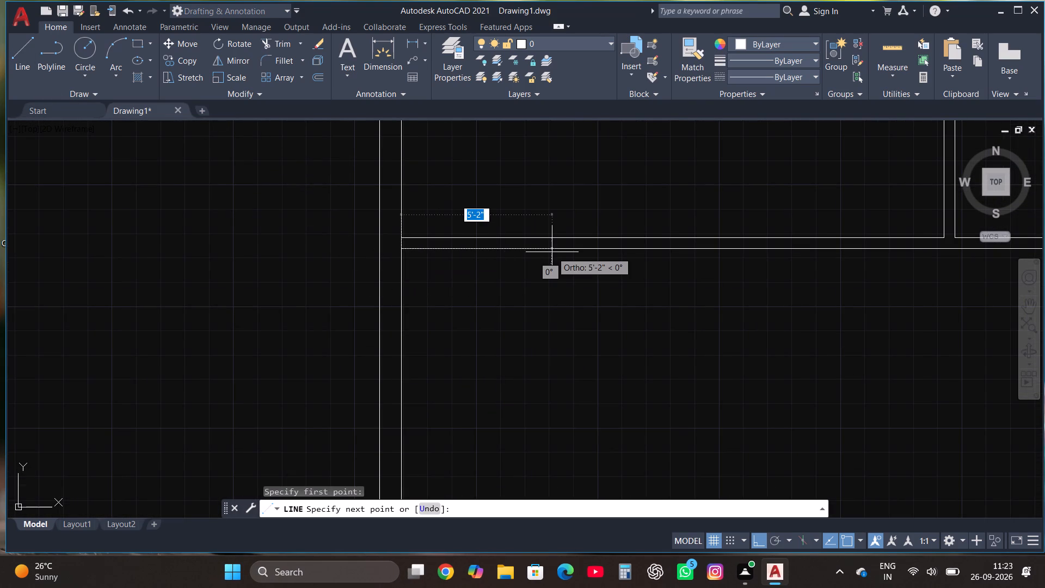
pyautogui.write('7\'2"')
pyautogui.press('Return')
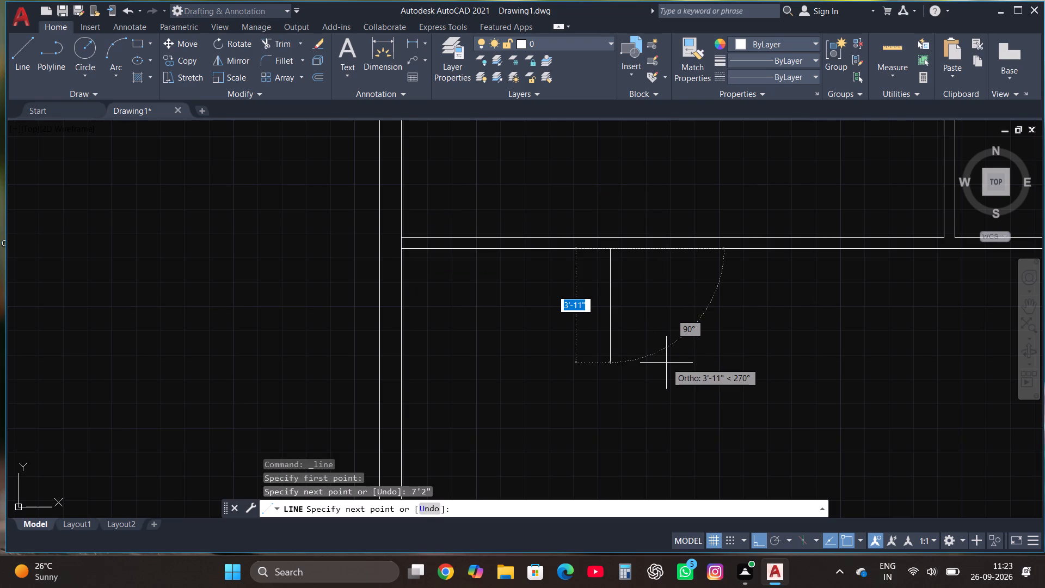
pyautogui.write('6\'8"')
pyautogui.press('Return')
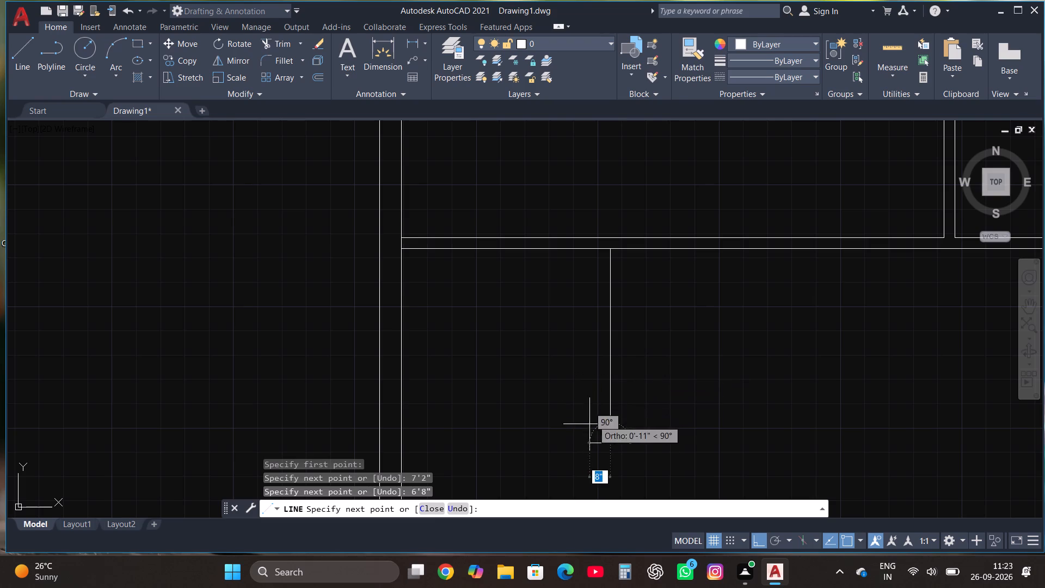
pyautogui.write('7\'2"')
pyautogui.press('Return')
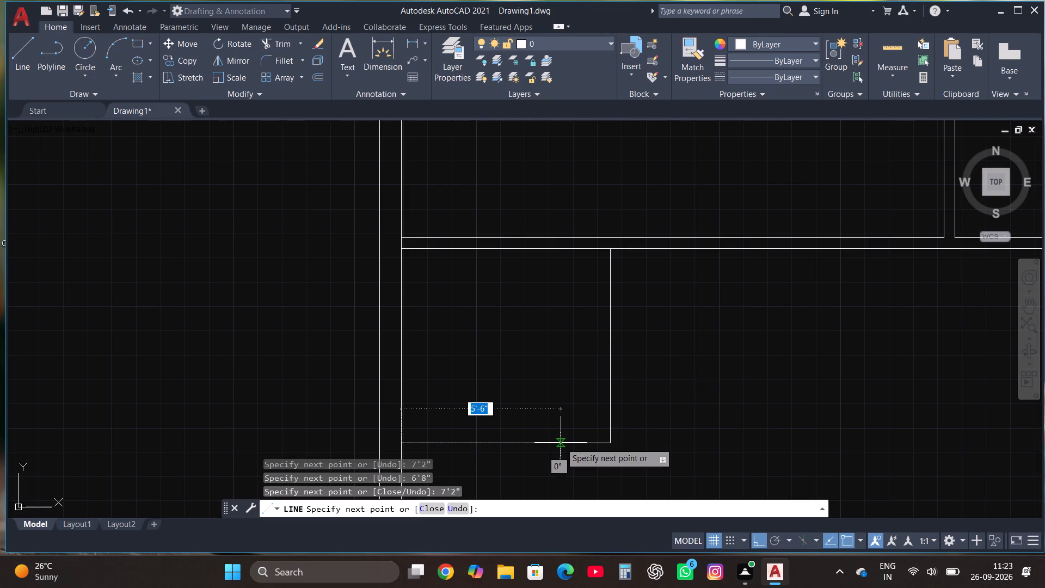
pyautogui.press('Escape')
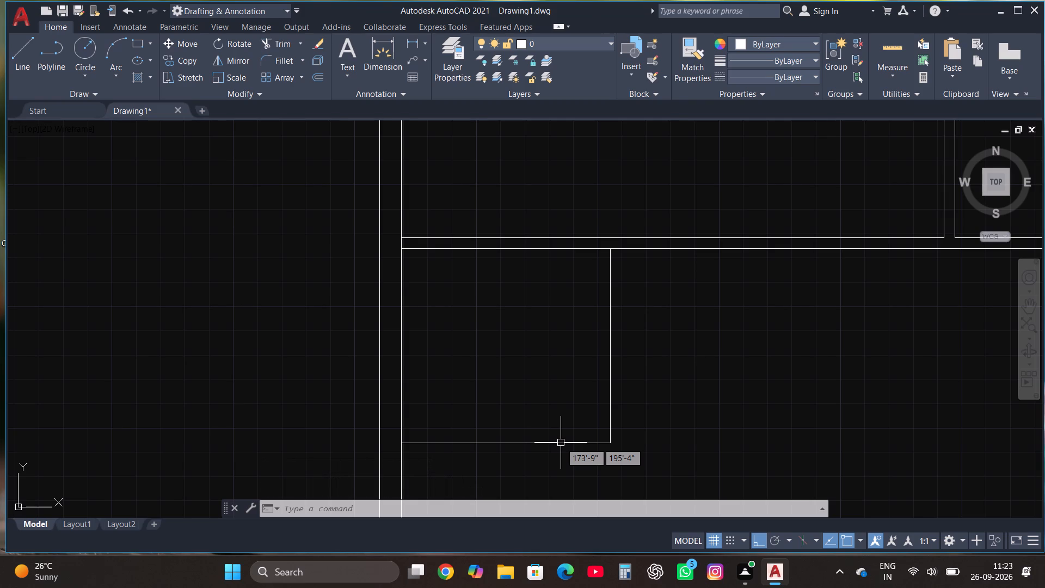
# Offset the new room's vertical line rightward and its bottom line downward by 4.5" to form the wall thickness.
pyautogui.click(626, 462)
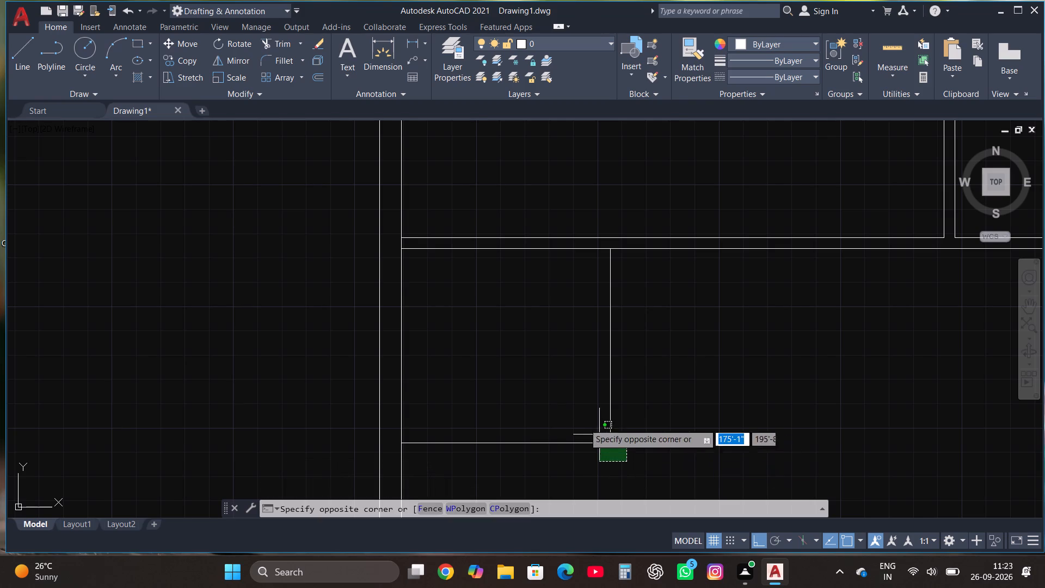
pyautogui.click(577, 417)
pyautogui.click(318, 78)
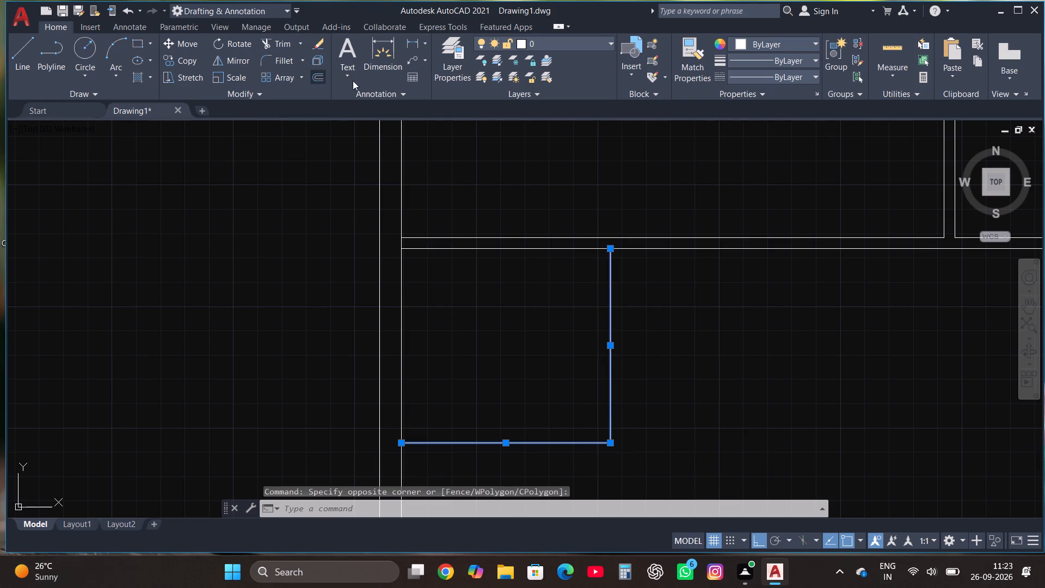
pyautogui.click(610, 363)
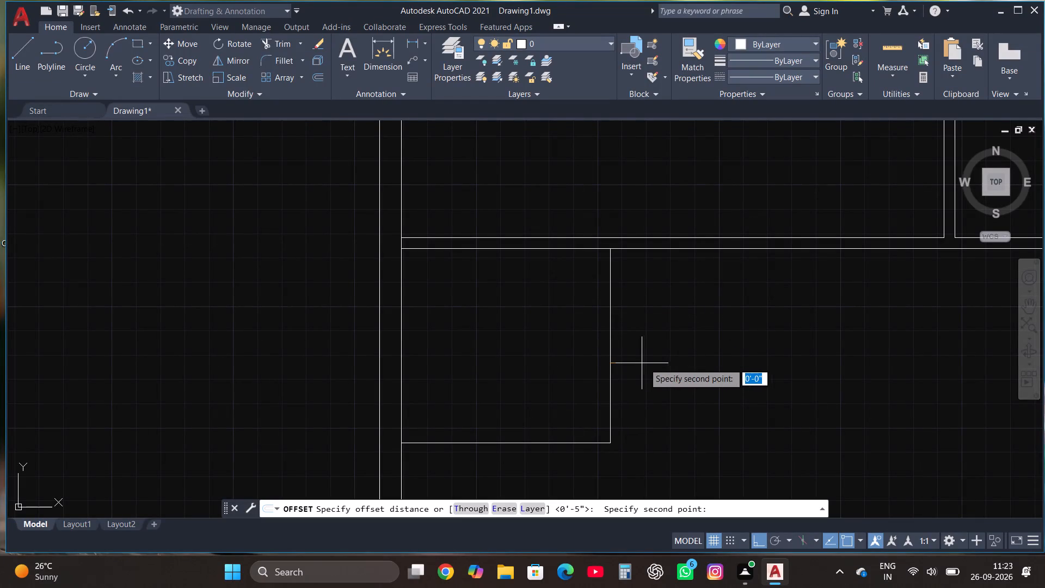
pyautogui.write('4.5"')
pyautogui.press('Return')
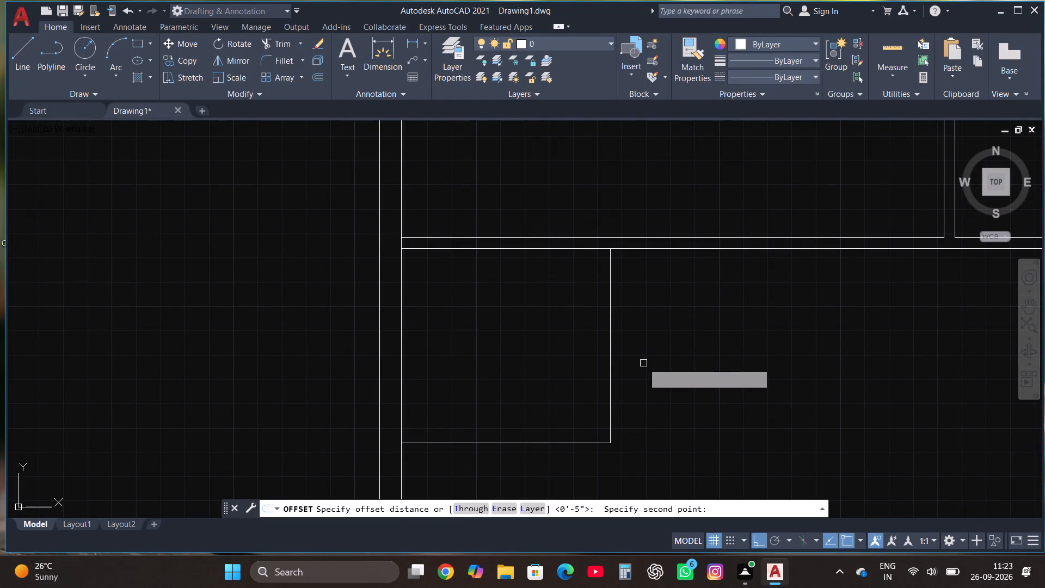
pyautogui.click(610, 352)
pyautogui.click(650, 350)
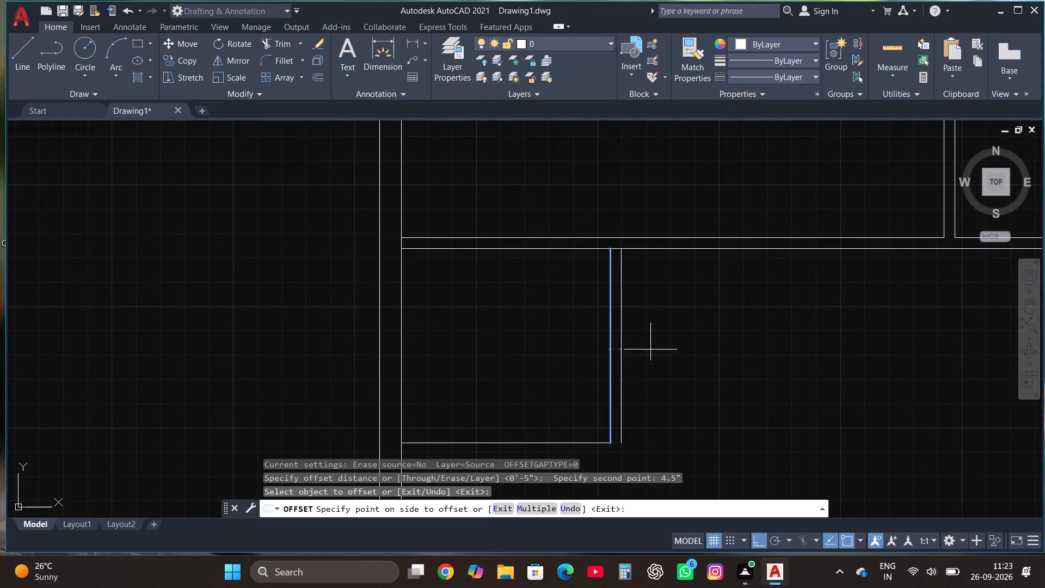
pyautogui.click(587, 446)
pyautogui.scroll(-1, 588, 440)
pyautogui.click(591, 458)
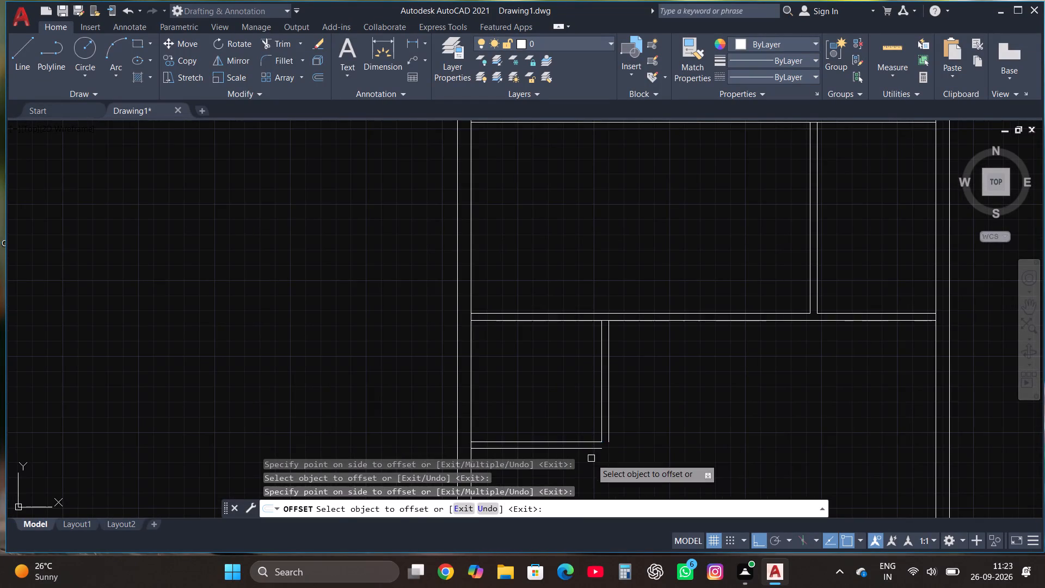
# Fillet the room's two offset lines into a closed outer corner.
pyautogui.scroll(2, 591, 458)
pyautogui.click(275, 60)
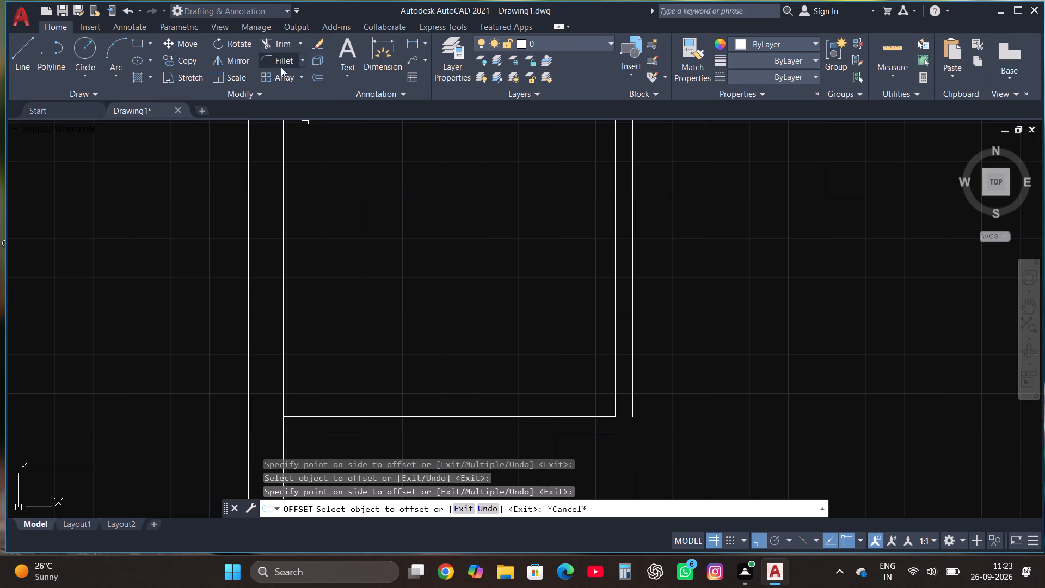
pyautogui.click(604, 435)
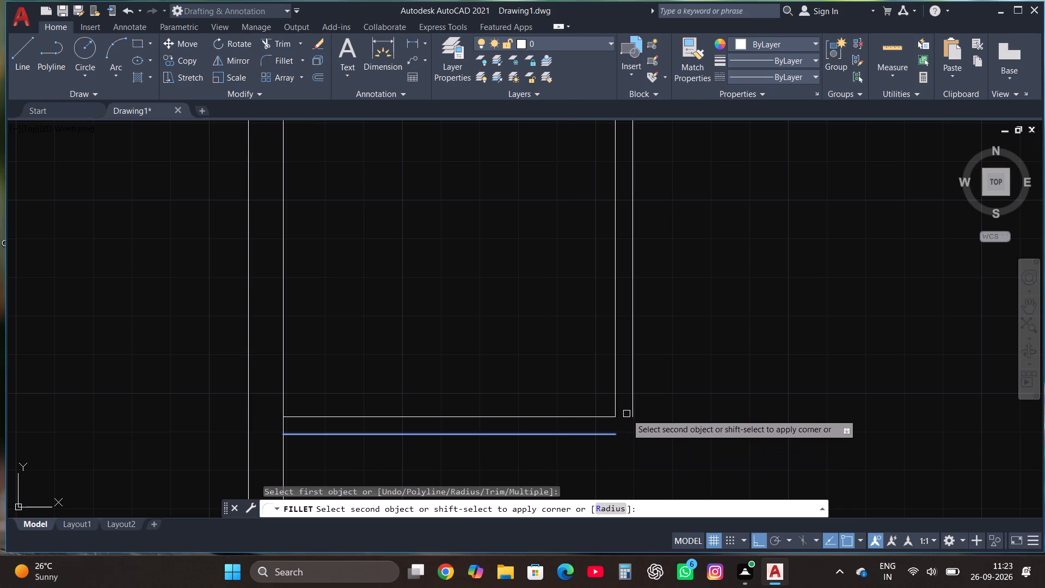
pyautogui.click(632, 402)
pyautogui.scroll(-2, 588, 390)
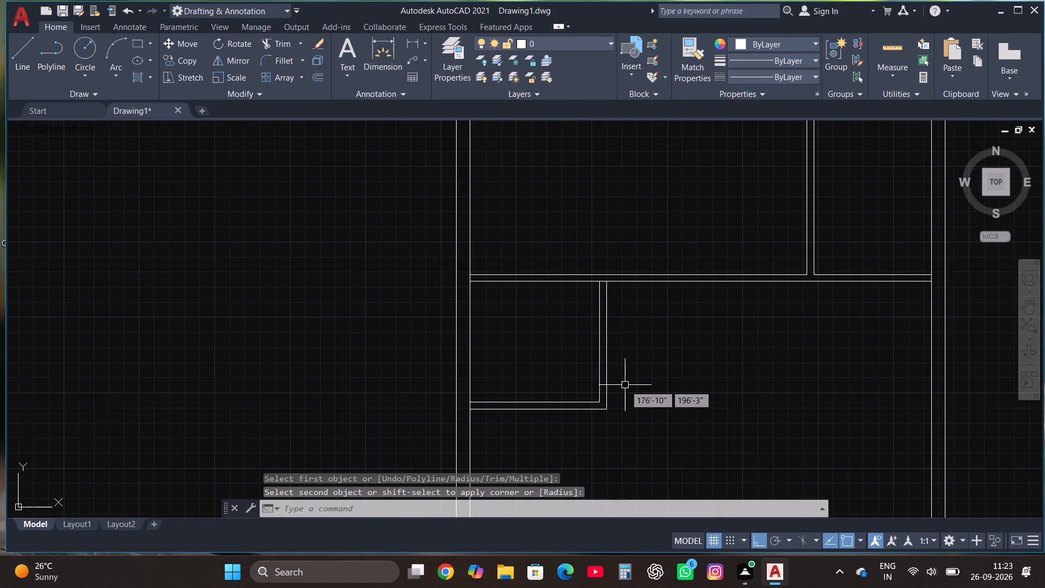
# Save the drawing in the Downloads folder under the name 2 portion2.
pyautogui.hotkey('ctrl', 's')
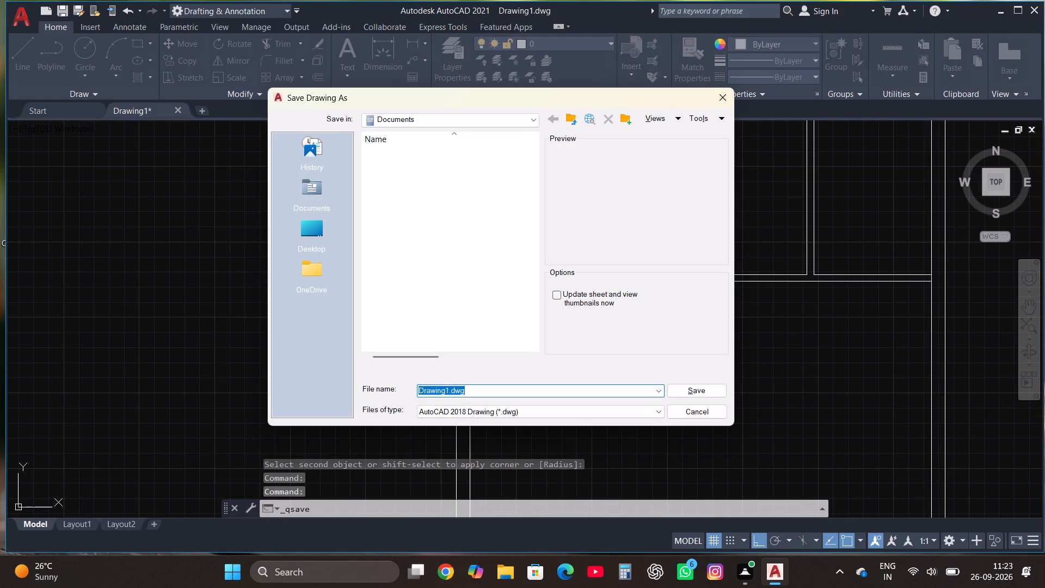
pyautogui.click(463, 120)
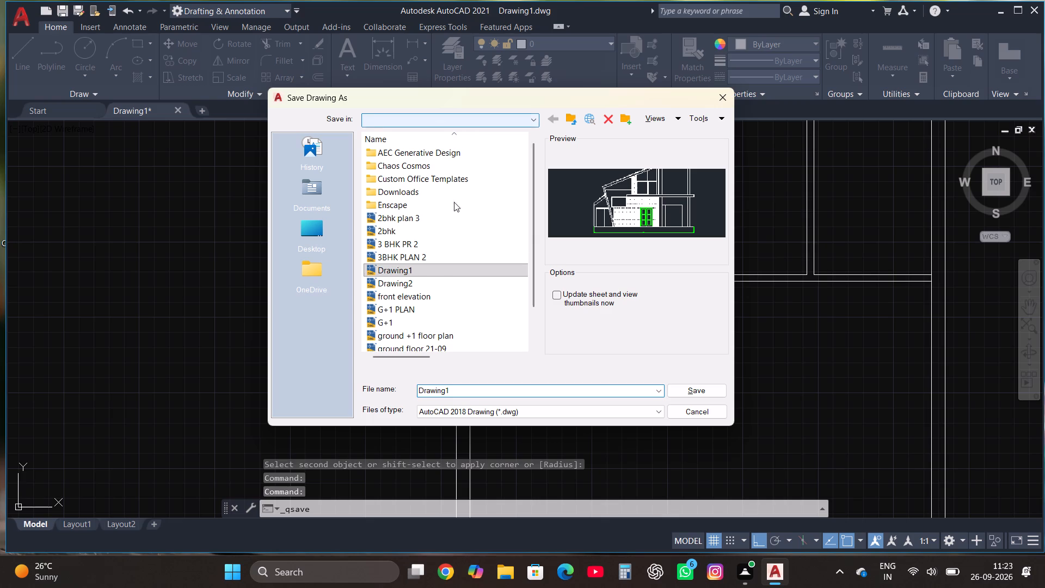
pyautogui.click(433, 281)
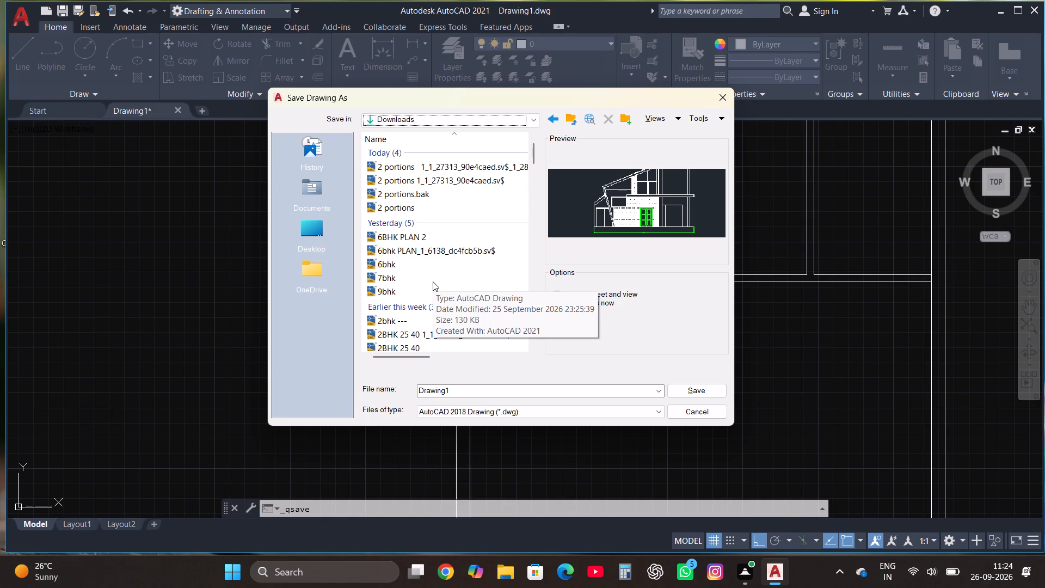
pyautogui.click(454, 388)
pyautogui.write('2 portion')
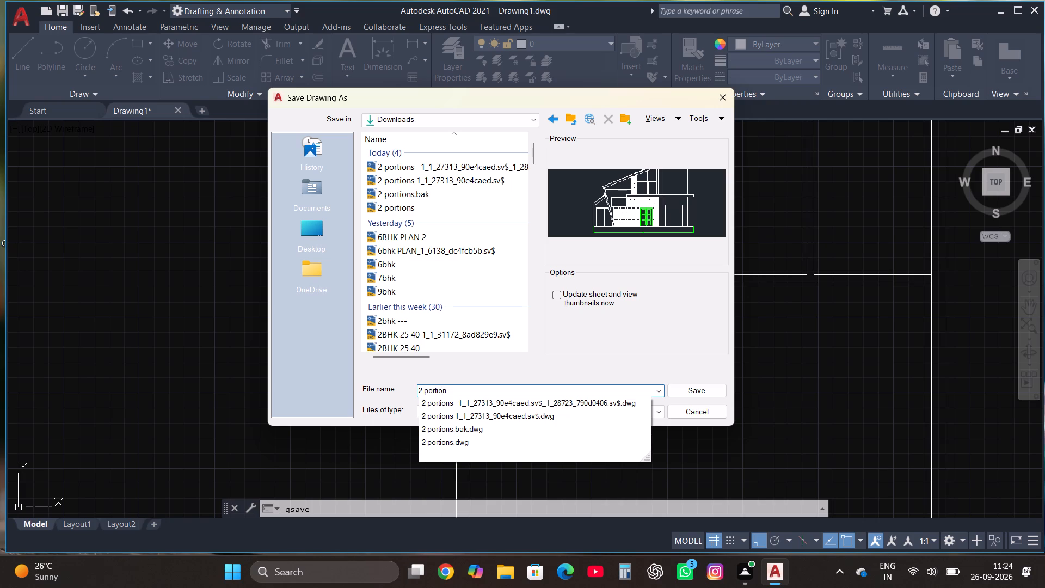
pyautogui.press('2')
pyautogui.press('Return')
pyautogui.press('space')
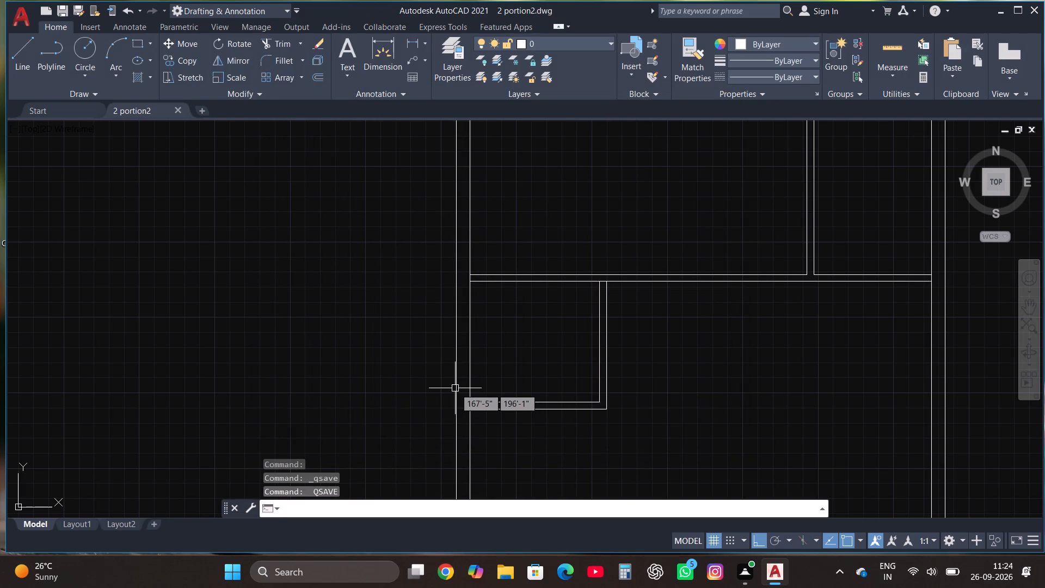
# Save the drawing again under the same name in Downloads, replacing the existing 2 portion2 file.
pyautogui.click(24, 19)
pyautogui.click(62, 150)
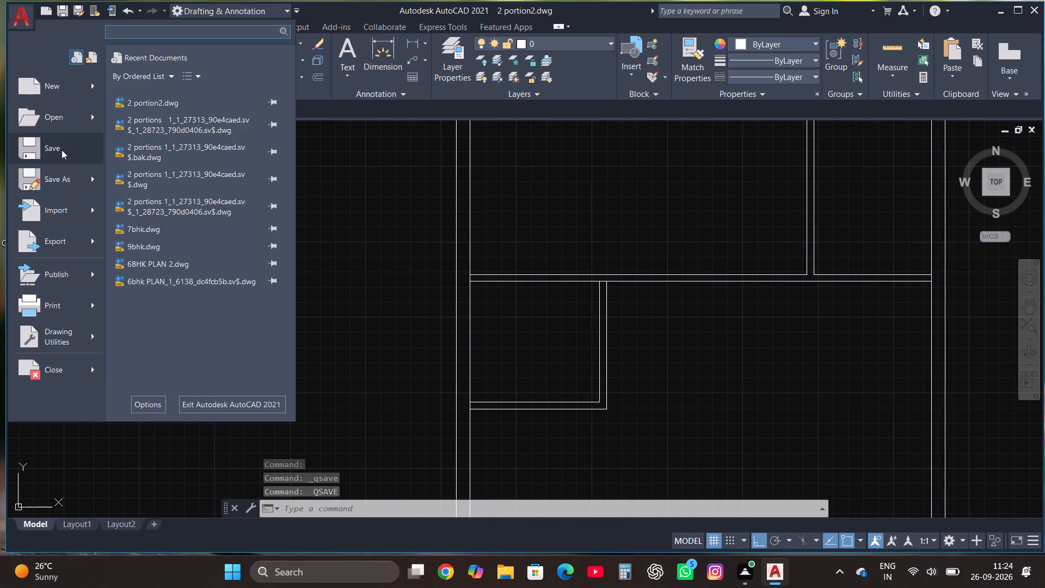
pyautogui.click(23, 15)
pyautogui.click(68, 184)
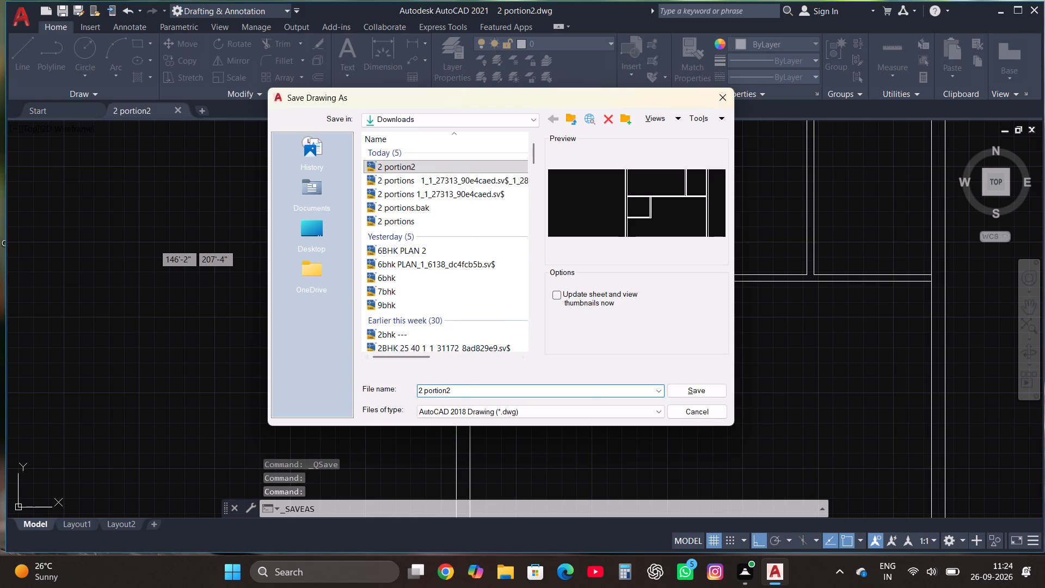
pyautogui.click(681, 399)
pyautogui.click(676, 391)
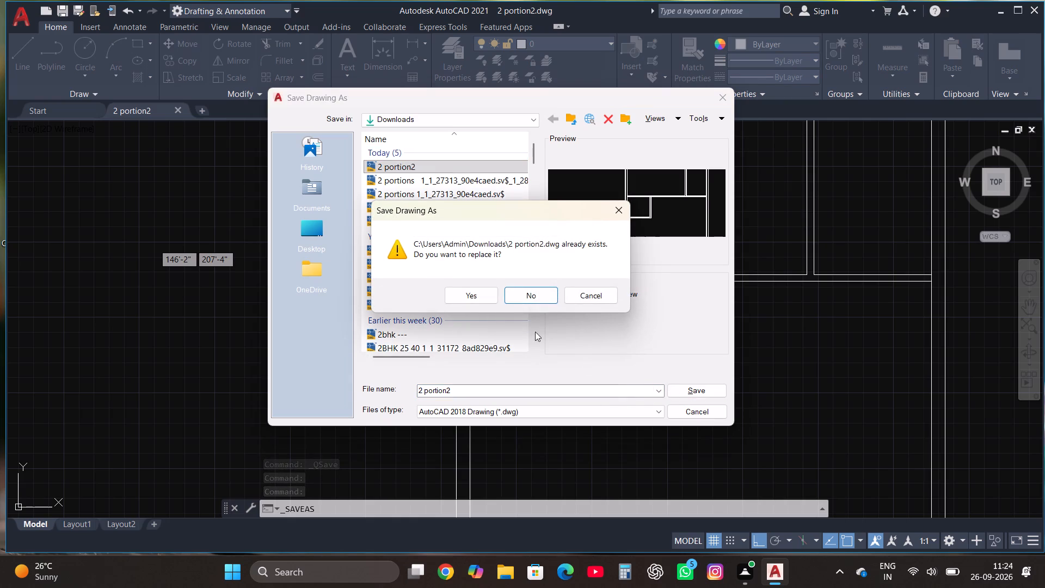
pyautogui.click(463, 288)
# Draw a 3'3" wide by 6'8" deep outline below the partition wall, starting at the right outer wall's inner face.
pyautogui.scroll(-3, 434, 338)
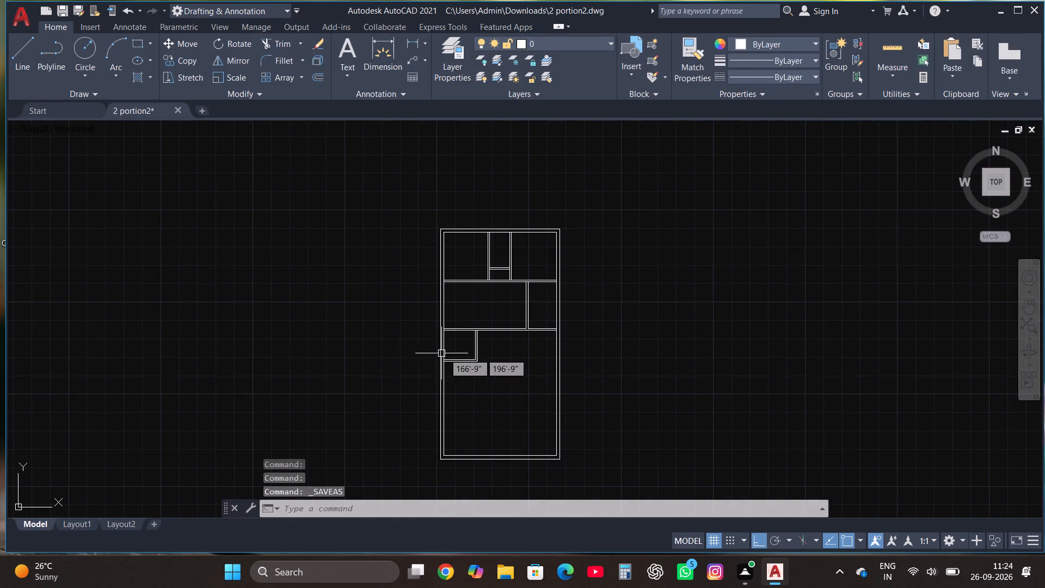
pyautogui.scroll(3, 480, 353)
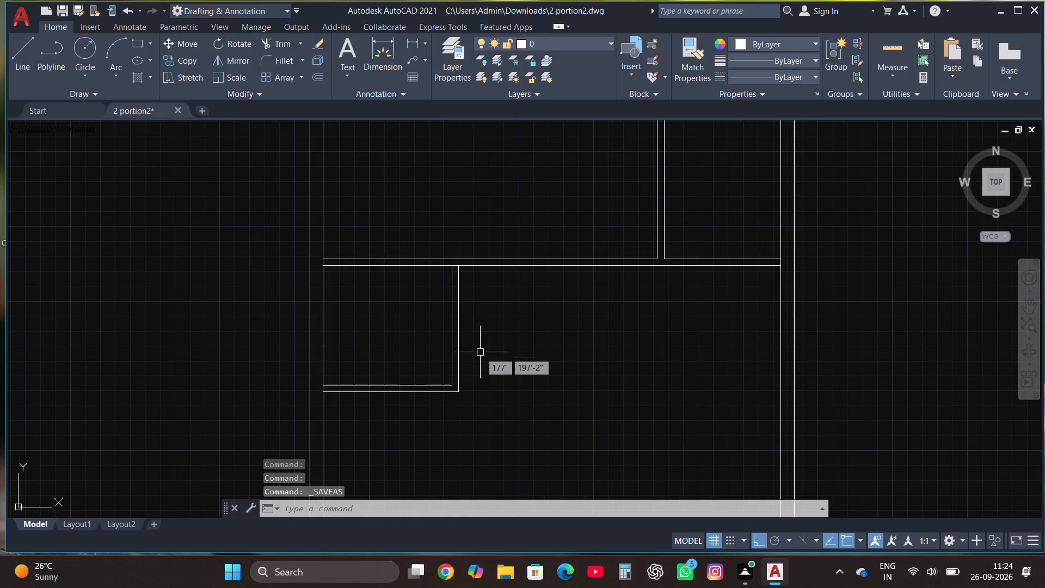
pyautogui.scroll(-1, 494, 371)
pyautogui.scroll(1, 667, 394)
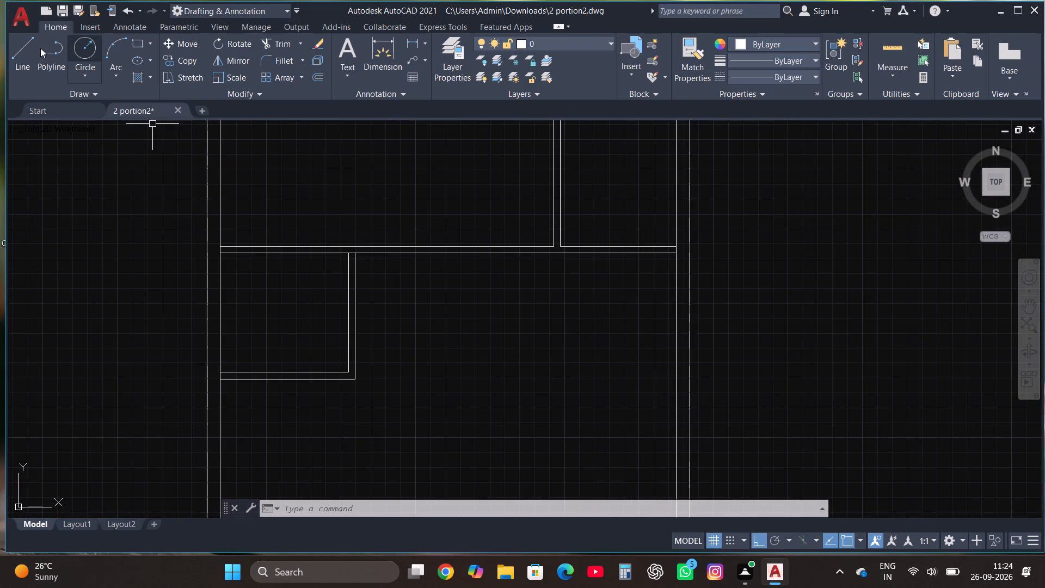
pyautogui.click(24, 44)
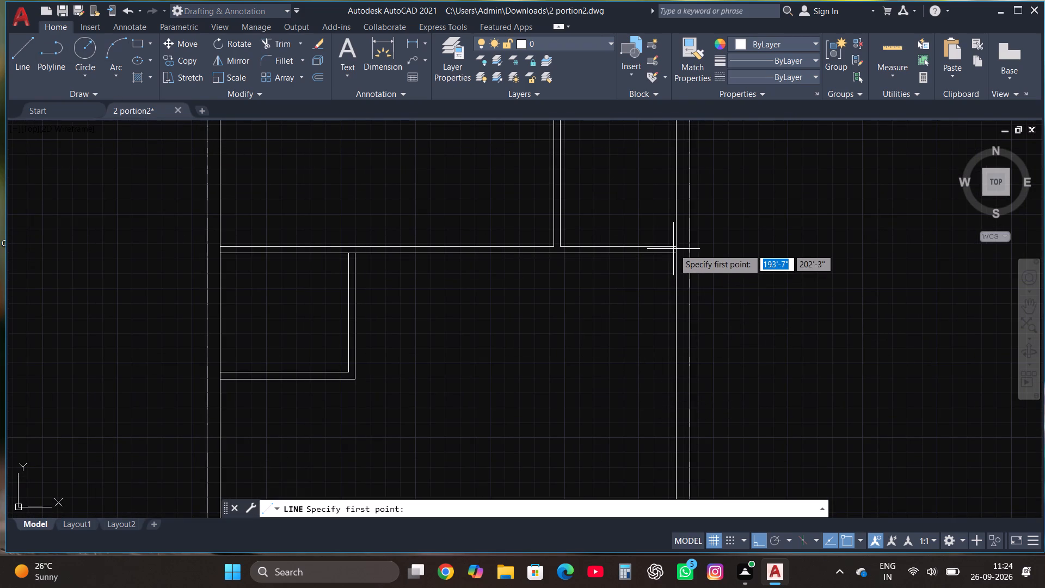
pyautogui.click(676, 252)
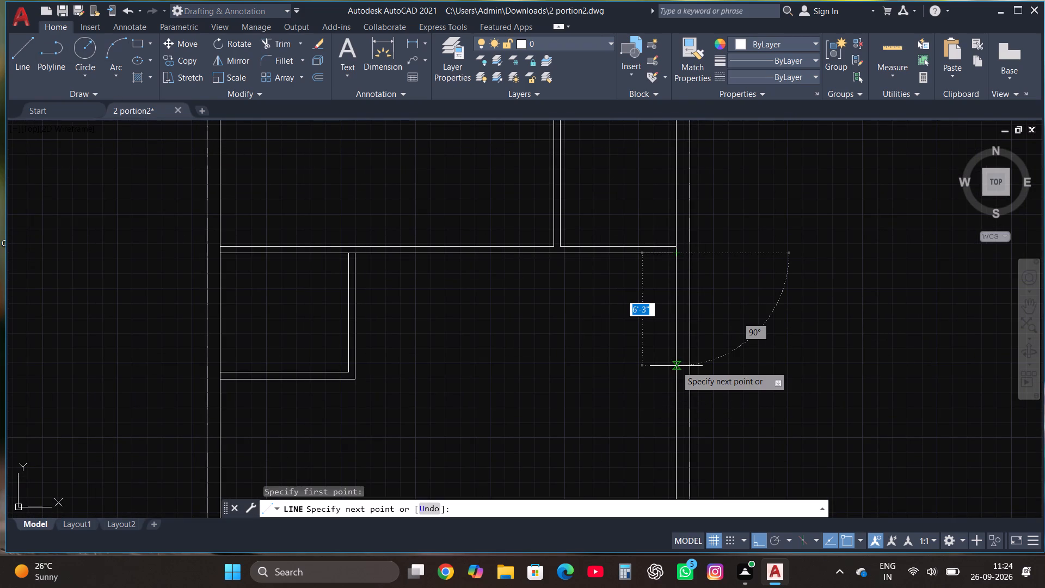
pyautogui.write('6\'8"')
pyautogui.press('Return')
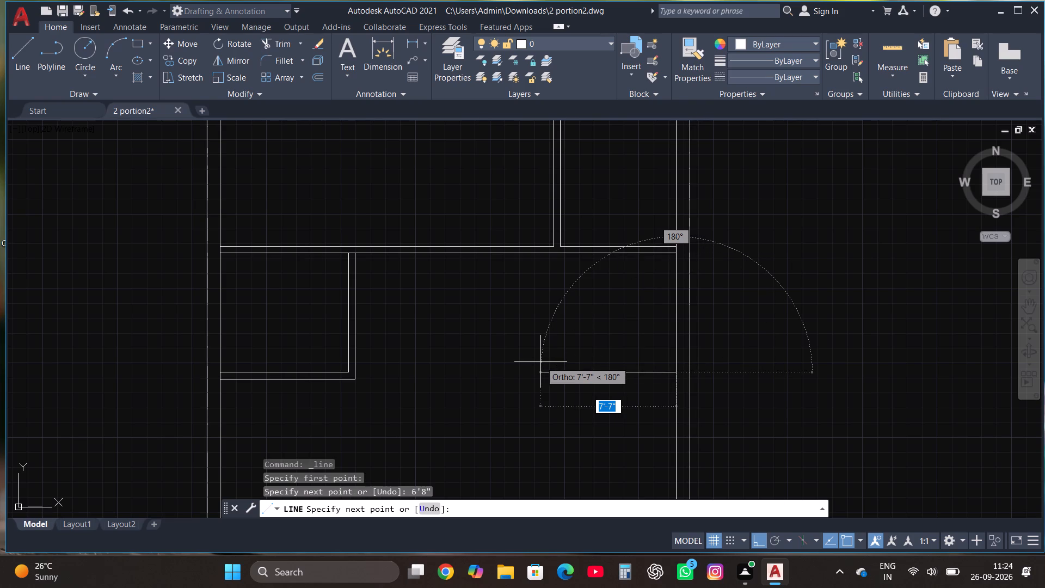
pyautogui.press('3')
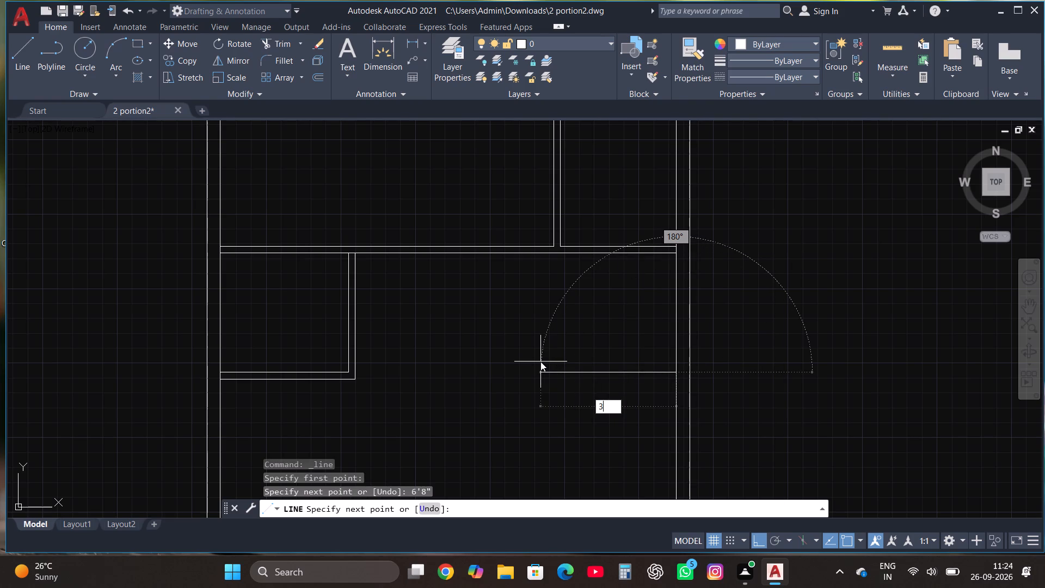
pyautogui.press("'")
pyautogui.write('3"')
pyautogui.press('Return')
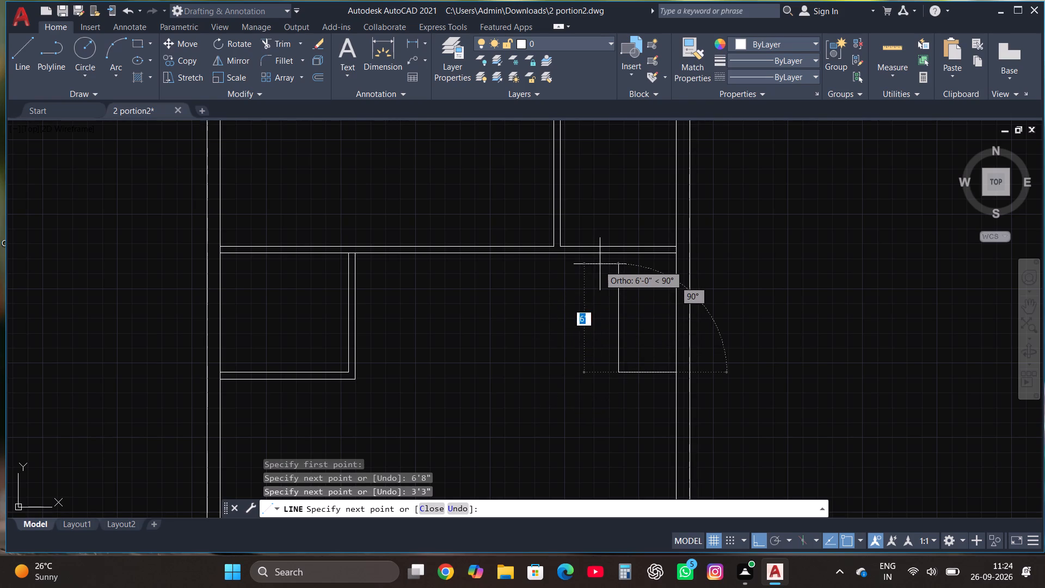
pyautogui.write('6\'8"')
pyautogui.press('Return')
pyautogui.press('Escape')
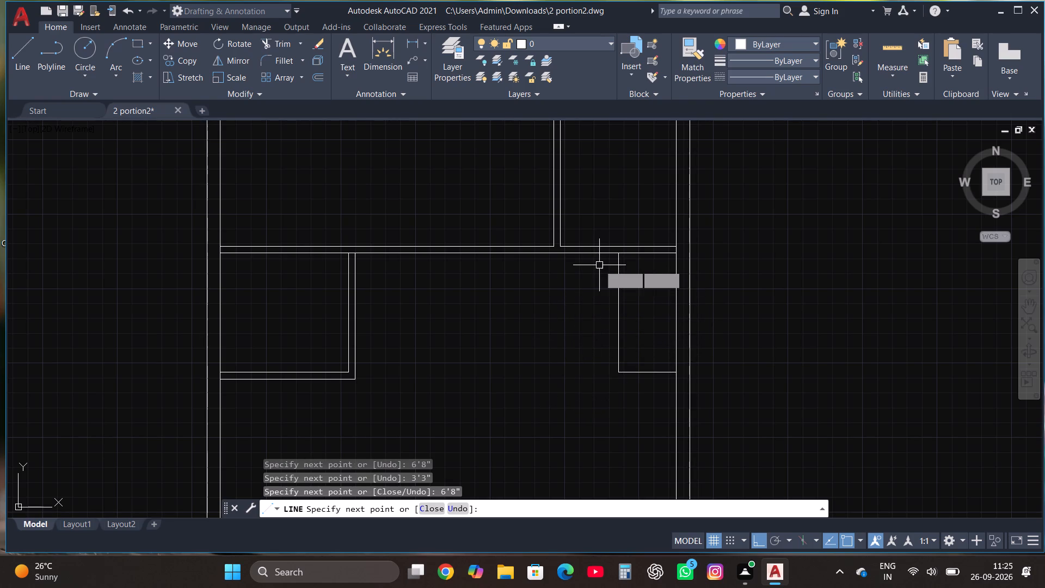
# Draw lines from the 3'3" outline's lower-left corner, 8'4" to the left and 6'8" up to the partition wall.
pyautogui.click(28, 59)
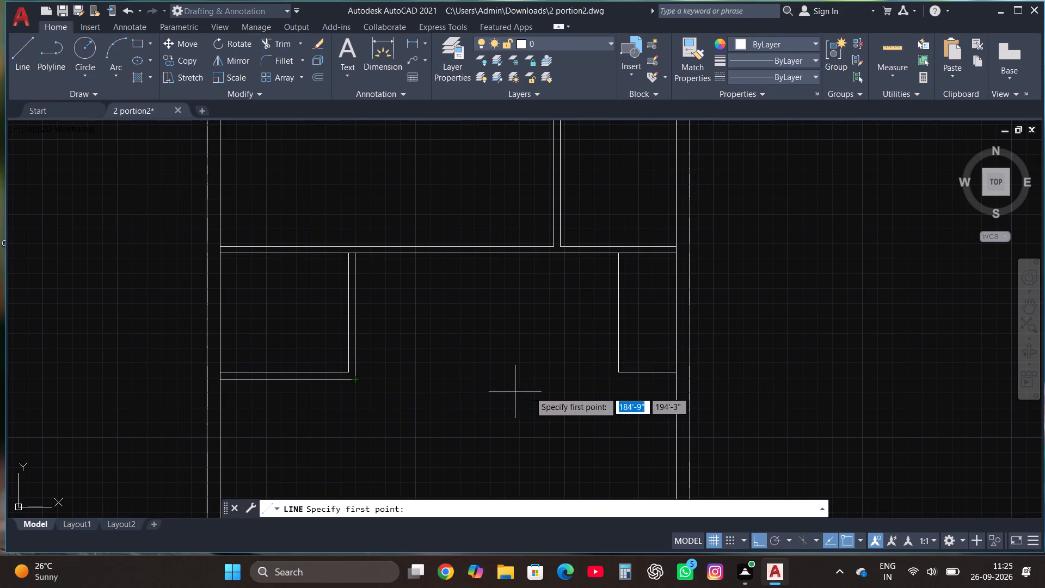
pyautogui.click(618, 370)
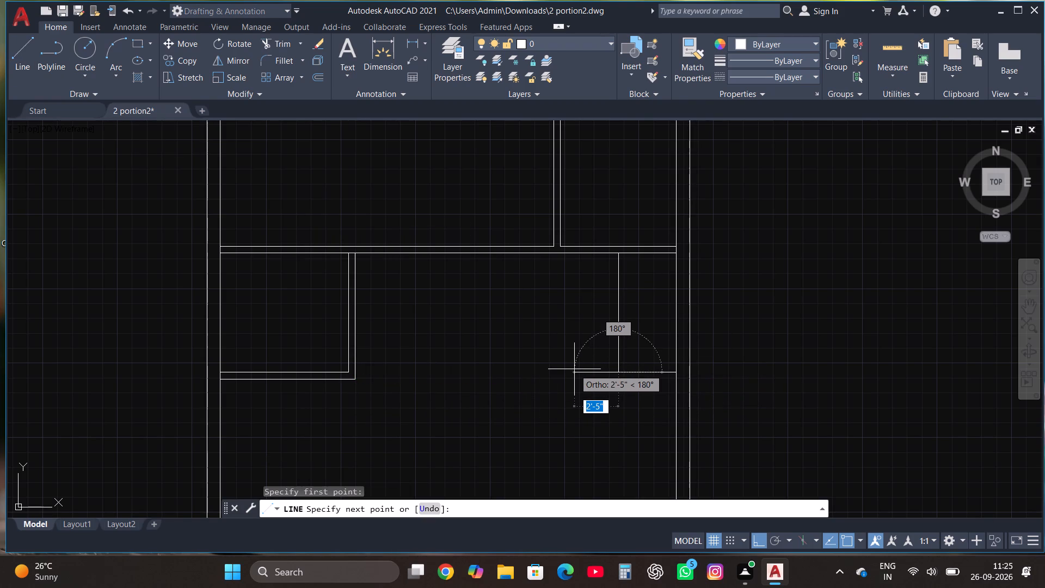
pyautogui.write('8\'4"')
pyautogui.press('Return')
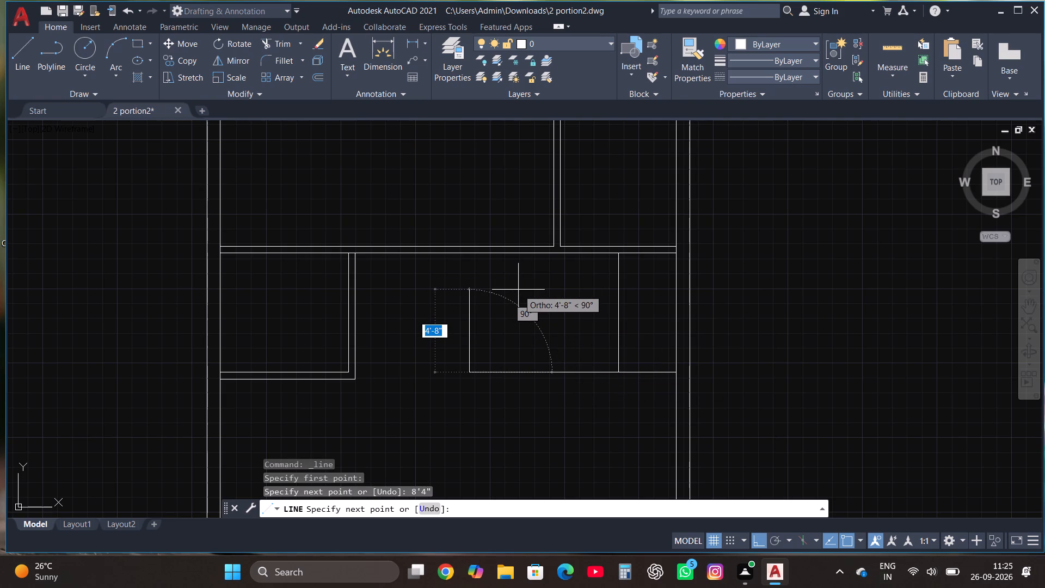
pyautogui.write('6\'8"')
pyautogui.press('Return')
pyautogui.press('Escape')
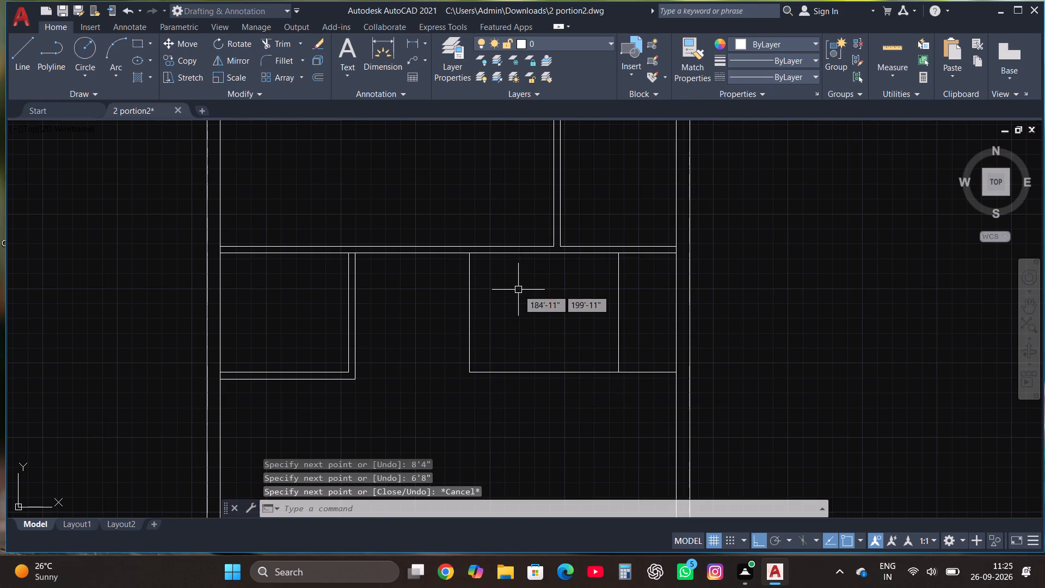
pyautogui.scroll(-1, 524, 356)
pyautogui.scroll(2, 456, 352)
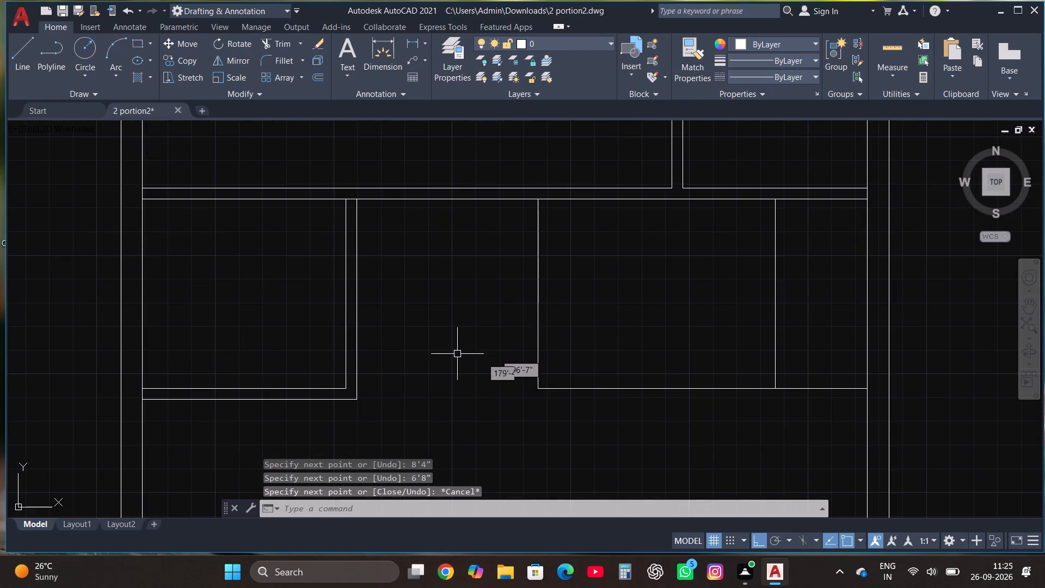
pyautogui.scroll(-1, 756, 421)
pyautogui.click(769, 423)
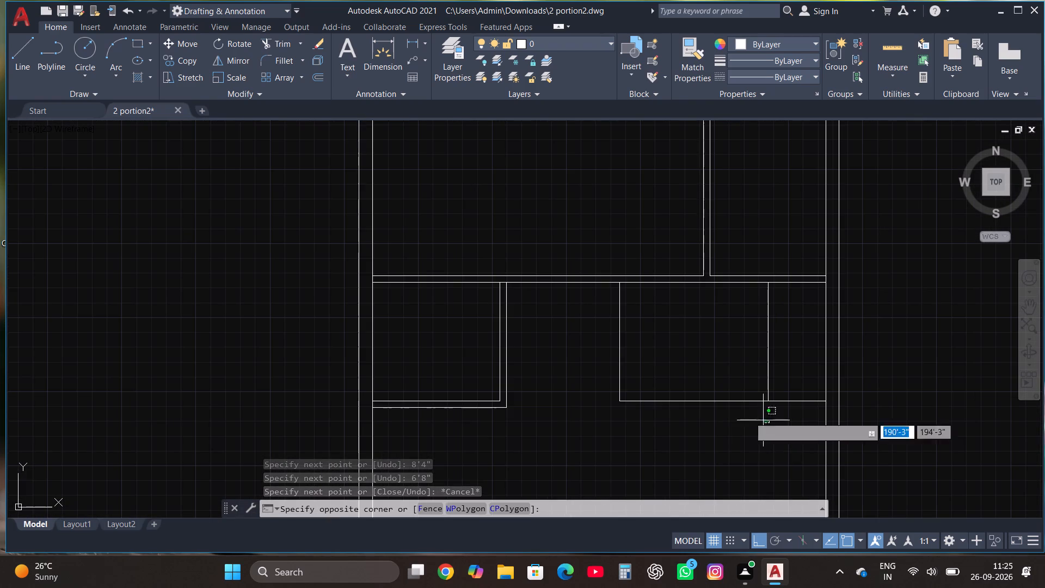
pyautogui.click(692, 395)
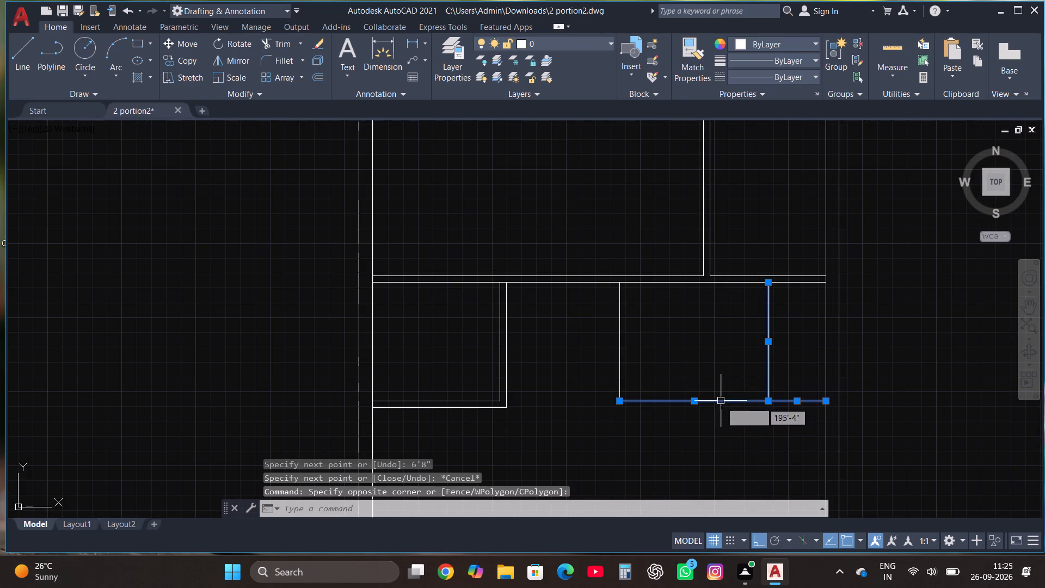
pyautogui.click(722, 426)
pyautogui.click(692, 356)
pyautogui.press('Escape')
# Offset the bottom lines of the 8'4" and 3'3" wide rooms 4.5" downward to form the lower wall.
pyautogui.click(691, 417)
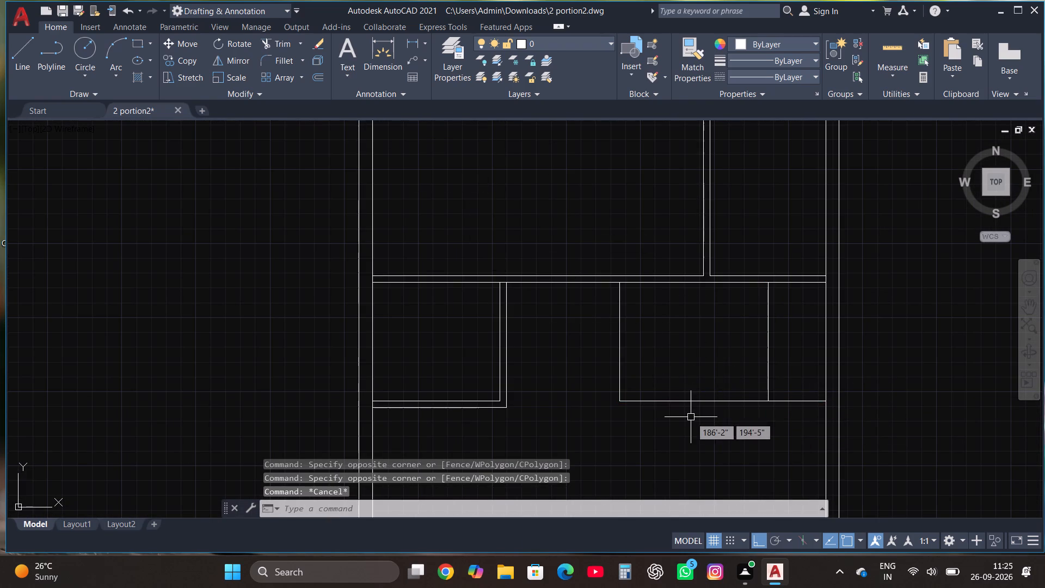
pyautogui.click(665, 365)
pyautogui.click(312, 76)
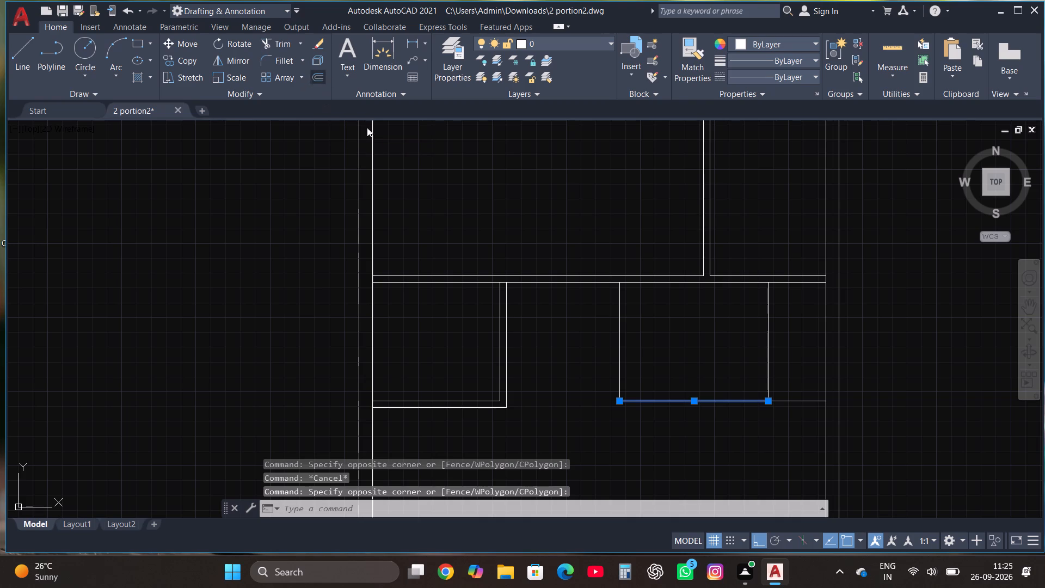
pyautogui.click(678, 401)
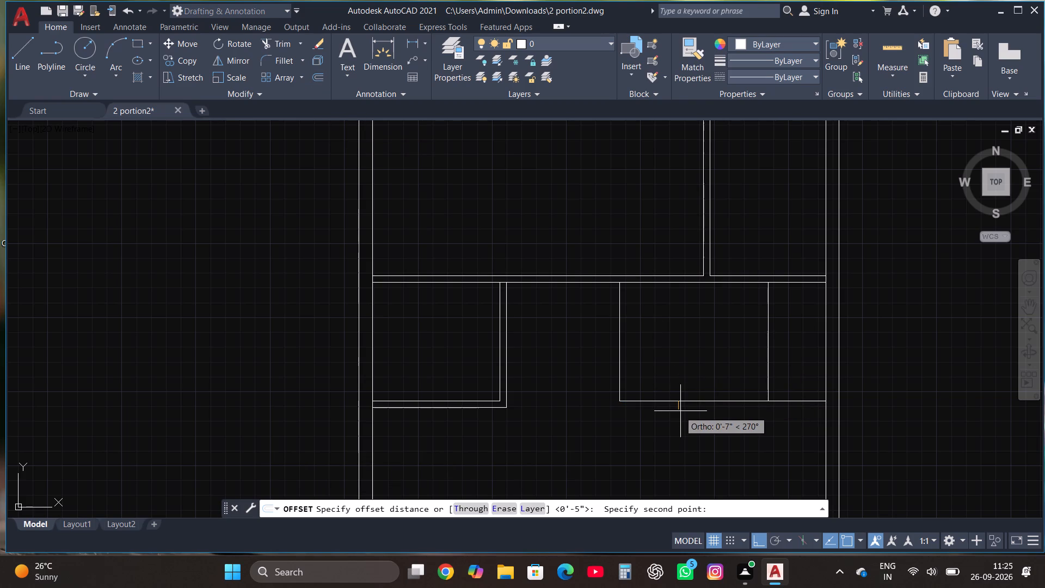
pyautogui.write('4.5"')
pyautogui.press('Return')
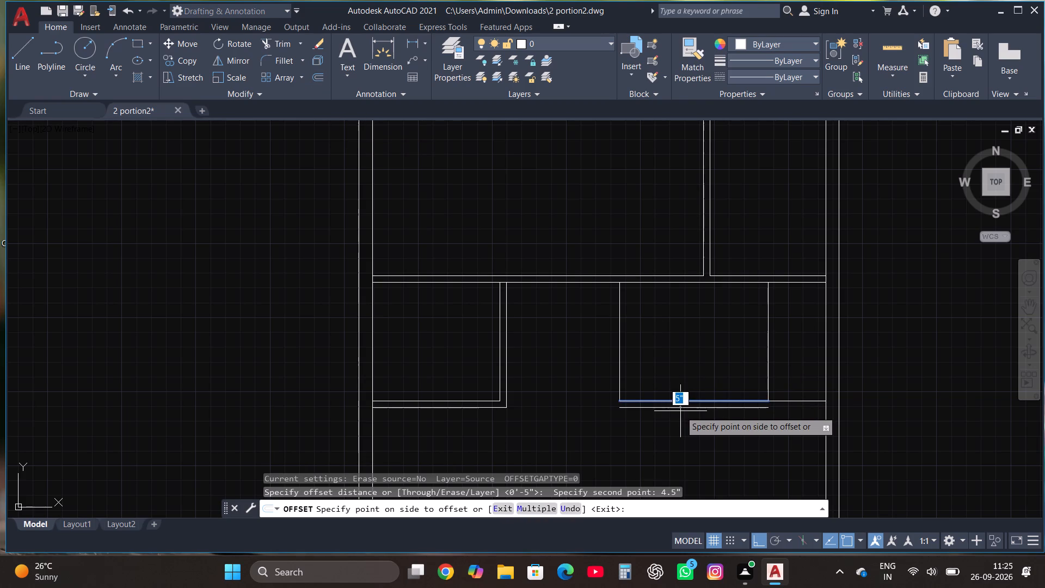
pyautogui.click(680, 411)
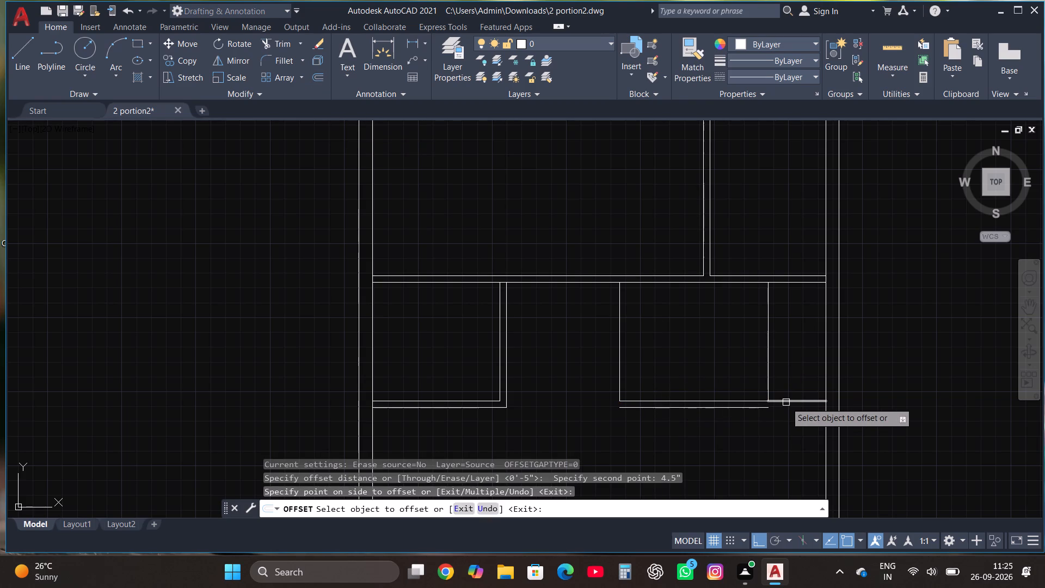
pyautogui.click(786, 402)
pyautogui.click(786, 427)
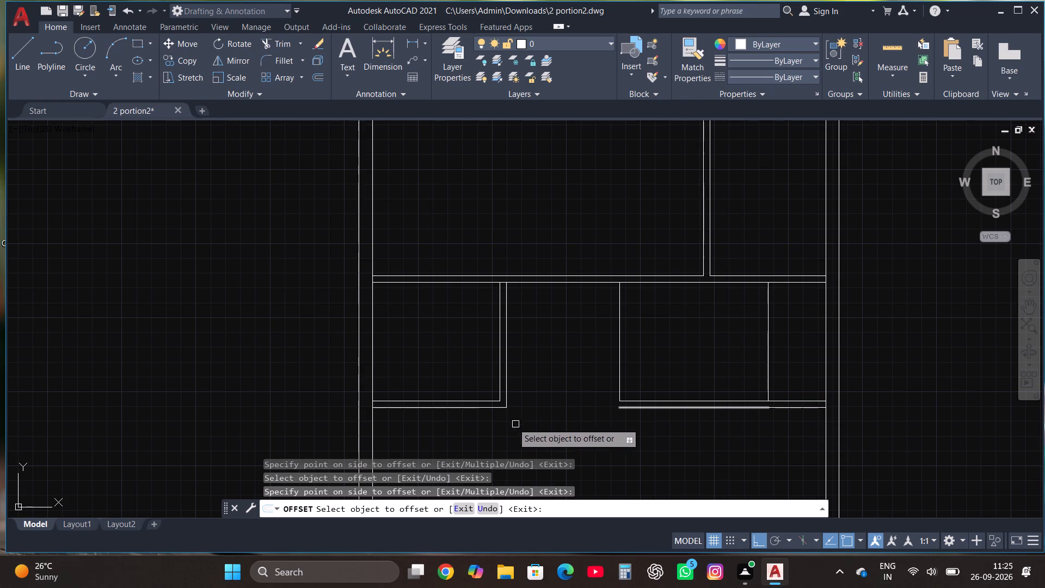
pyautogui.press('Escape')
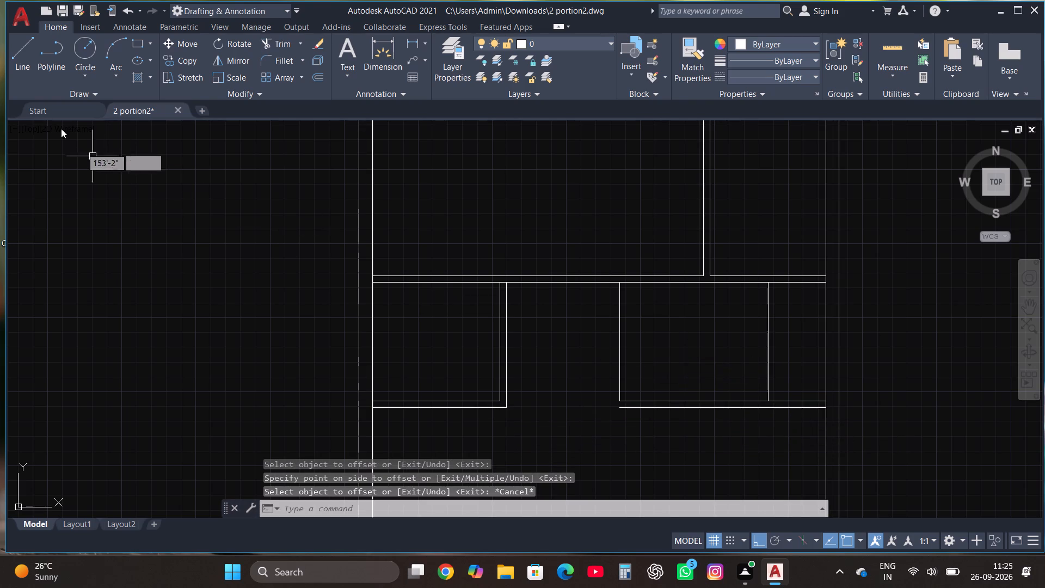
# Draw the upper wall line across the gap, from the left room's inner lower corner to the 8'4" room's bottom line.
pyautogui.click(22, 46)
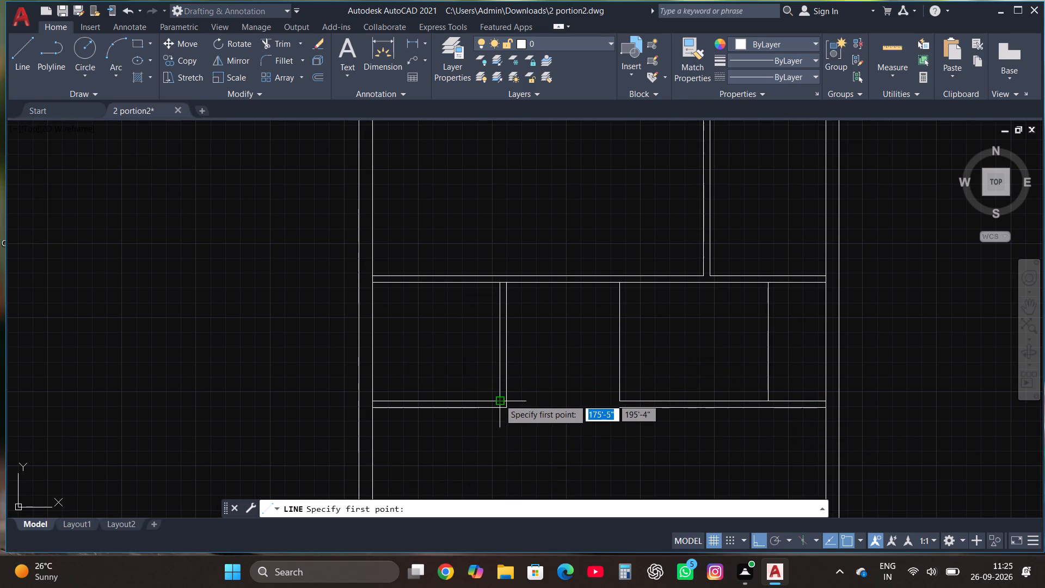
pyautogui.click(500, 399)
pyautogui.click(748, 393)
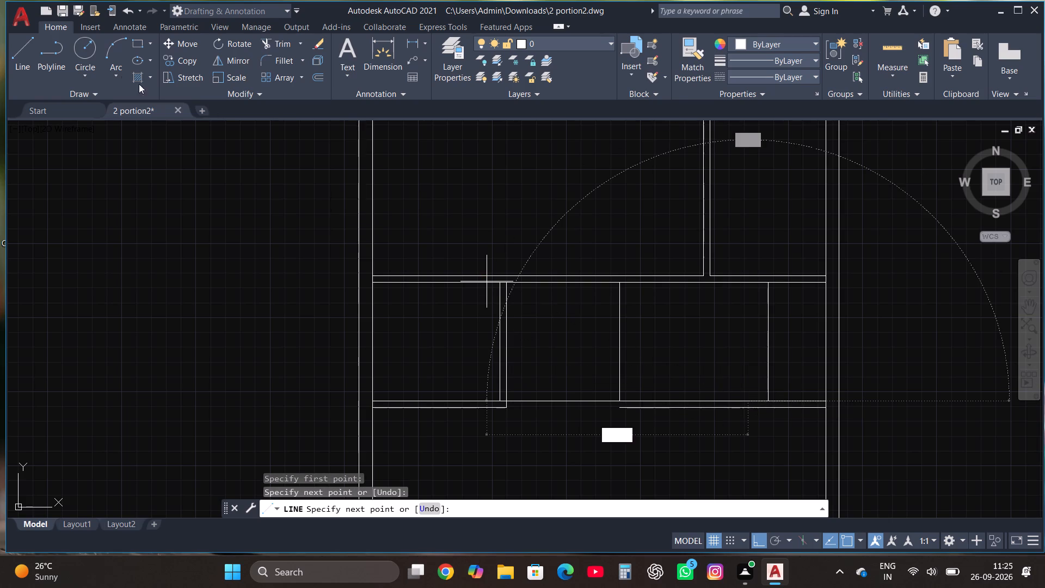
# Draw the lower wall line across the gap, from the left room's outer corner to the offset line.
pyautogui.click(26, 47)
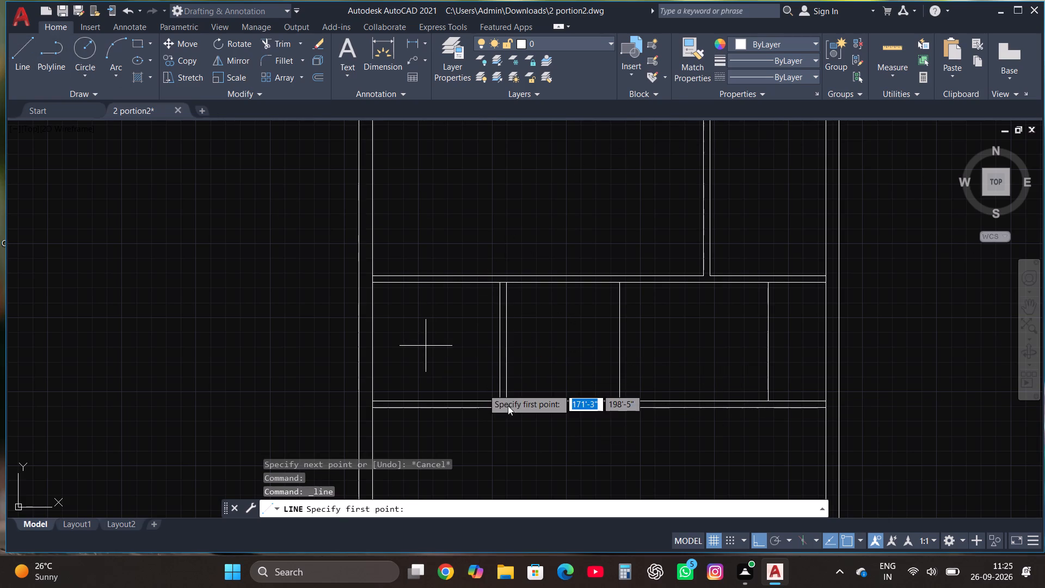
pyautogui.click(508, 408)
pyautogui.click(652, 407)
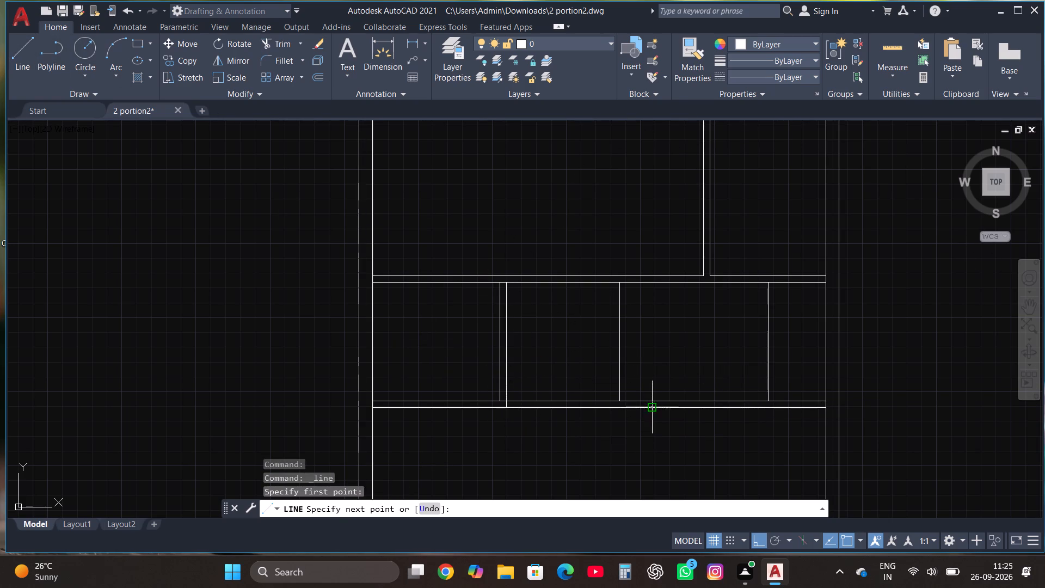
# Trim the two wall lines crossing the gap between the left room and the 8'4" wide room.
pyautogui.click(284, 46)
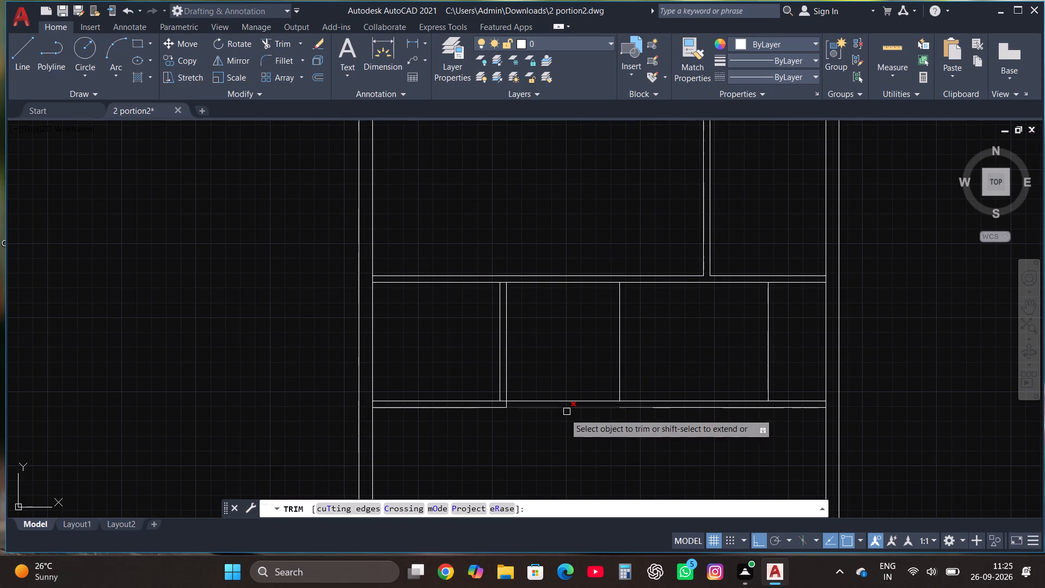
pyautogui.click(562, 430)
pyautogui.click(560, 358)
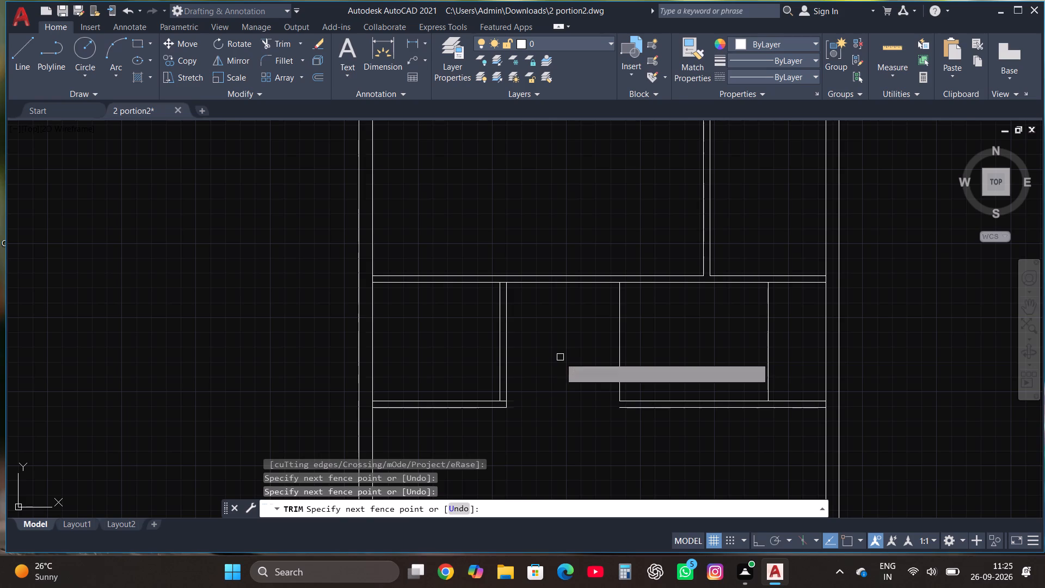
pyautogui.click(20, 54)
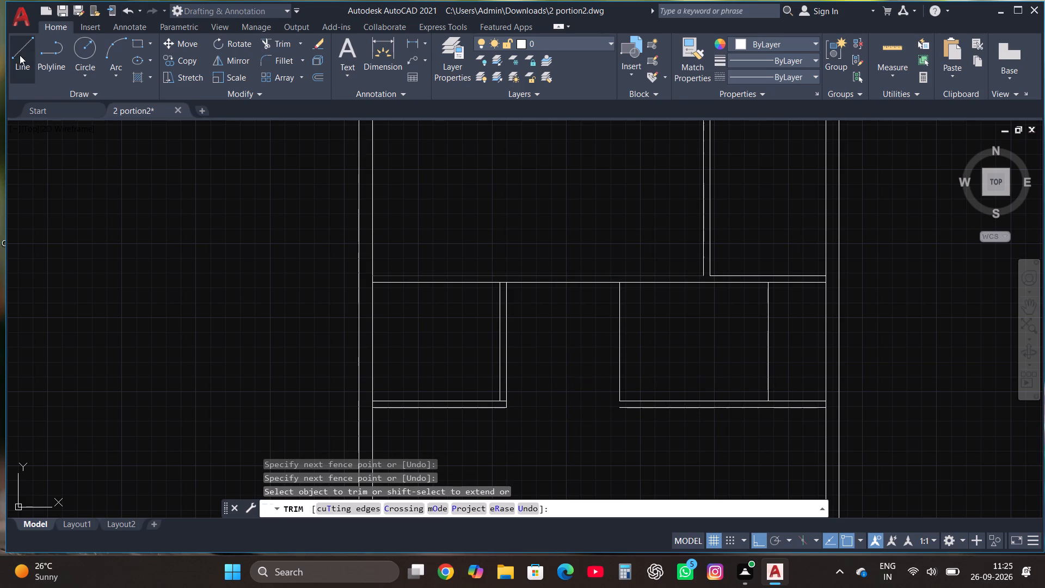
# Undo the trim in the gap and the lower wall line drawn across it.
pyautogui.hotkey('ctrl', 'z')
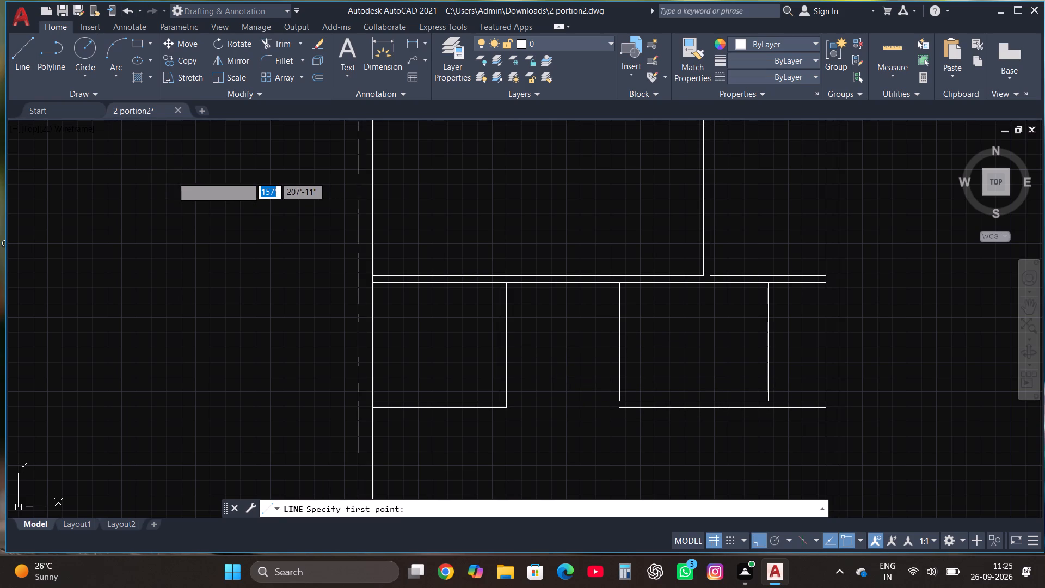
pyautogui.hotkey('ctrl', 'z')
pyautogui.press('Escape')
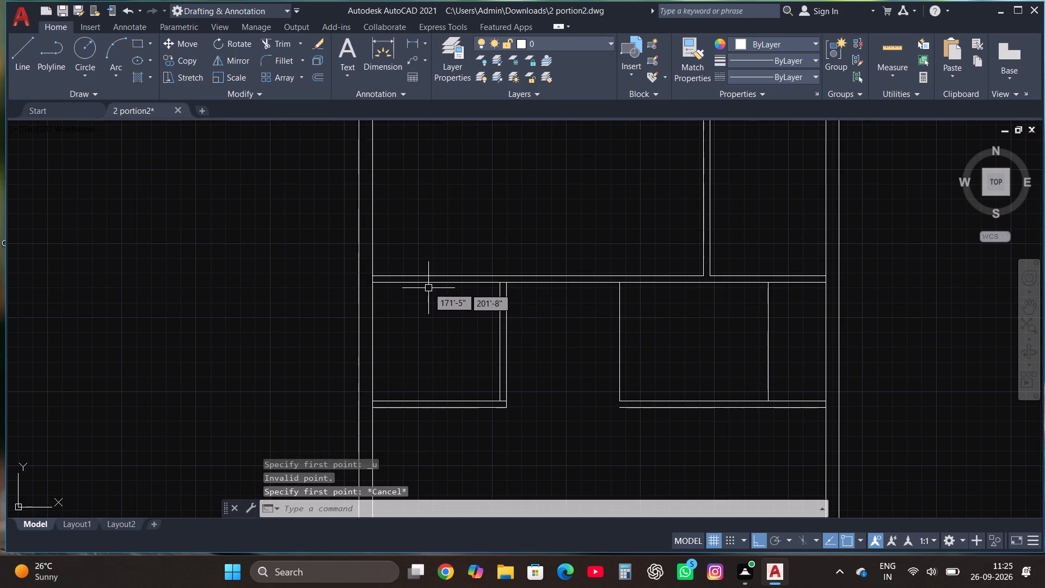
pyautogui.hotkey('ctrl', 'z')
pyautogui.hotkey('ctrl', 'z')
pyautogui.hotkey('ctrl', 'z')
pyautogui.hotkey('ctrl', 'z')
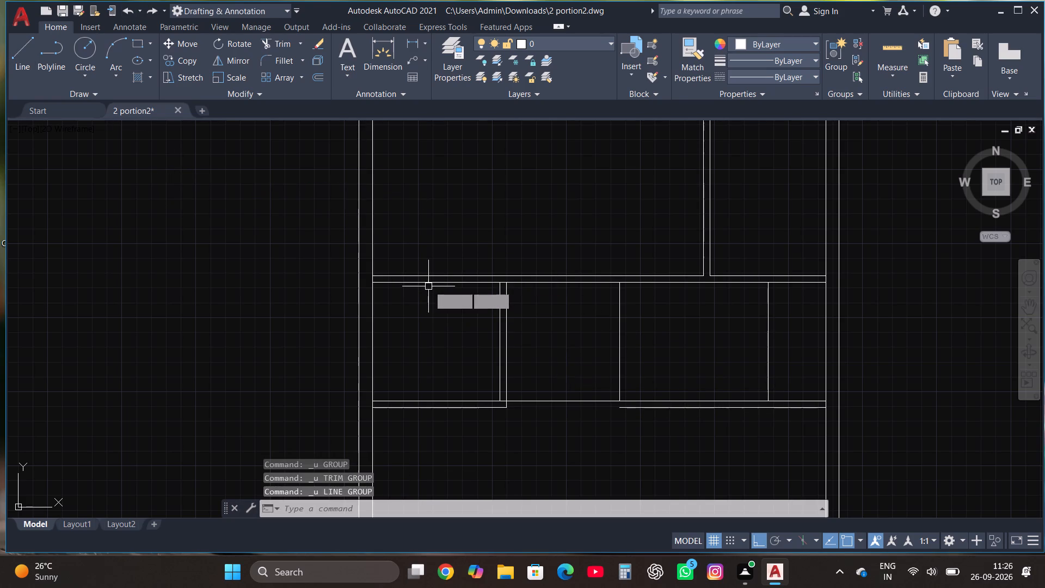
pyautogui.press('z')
# Redraw the lower wall line straight across the gap, from the left room's outer corner to the offset line.
pyautogui.click(13, 56)
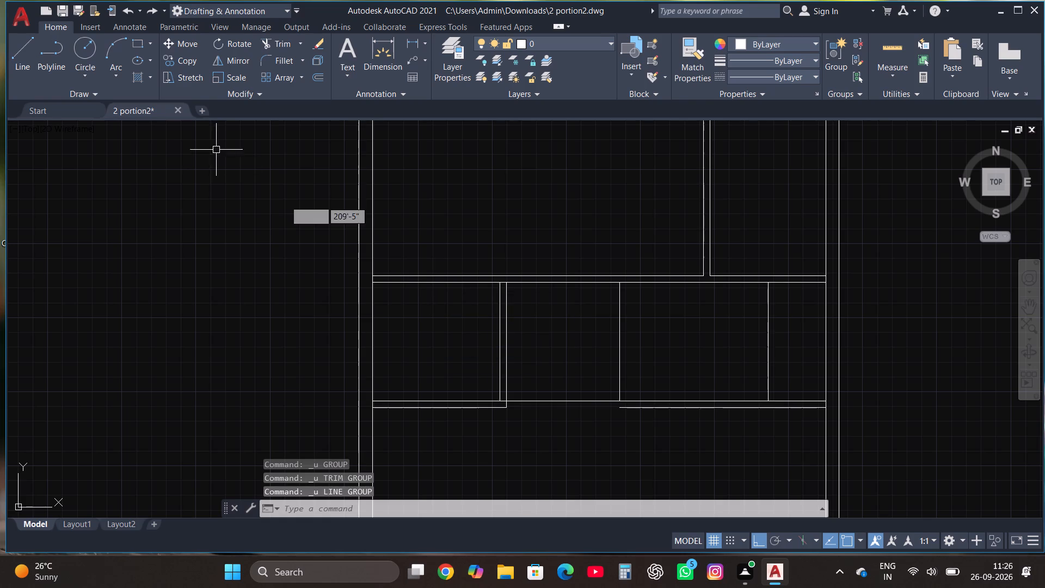
pyautogui.click(27, 48)
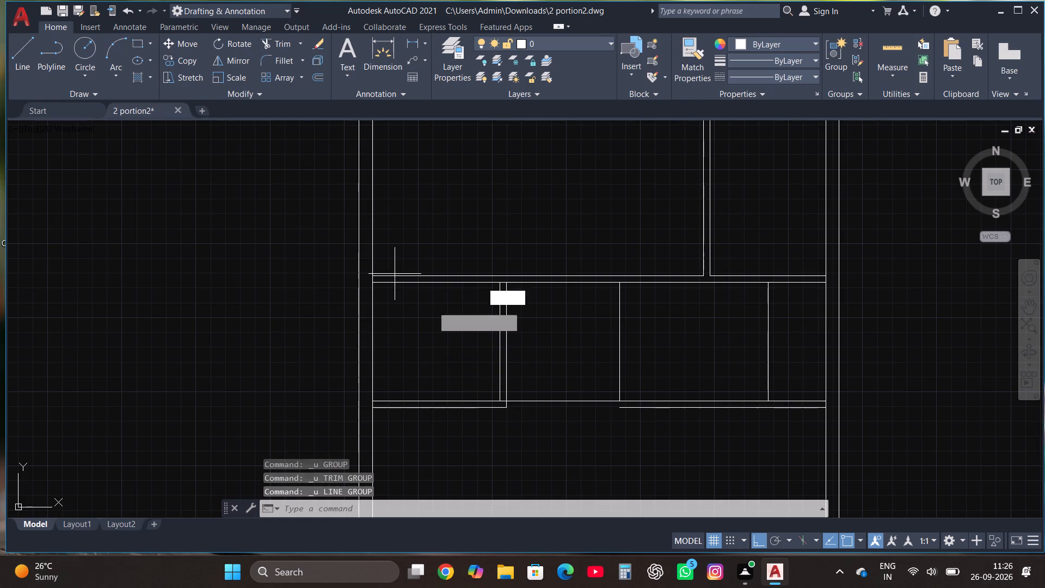
pyautogui.click(509, 407)
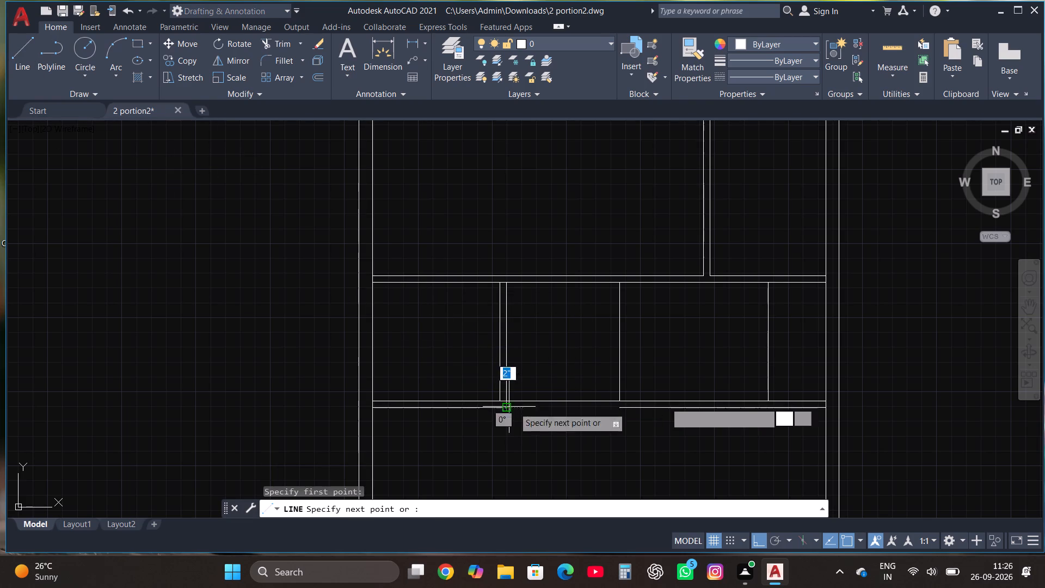
pyautogui.click(667, 402)
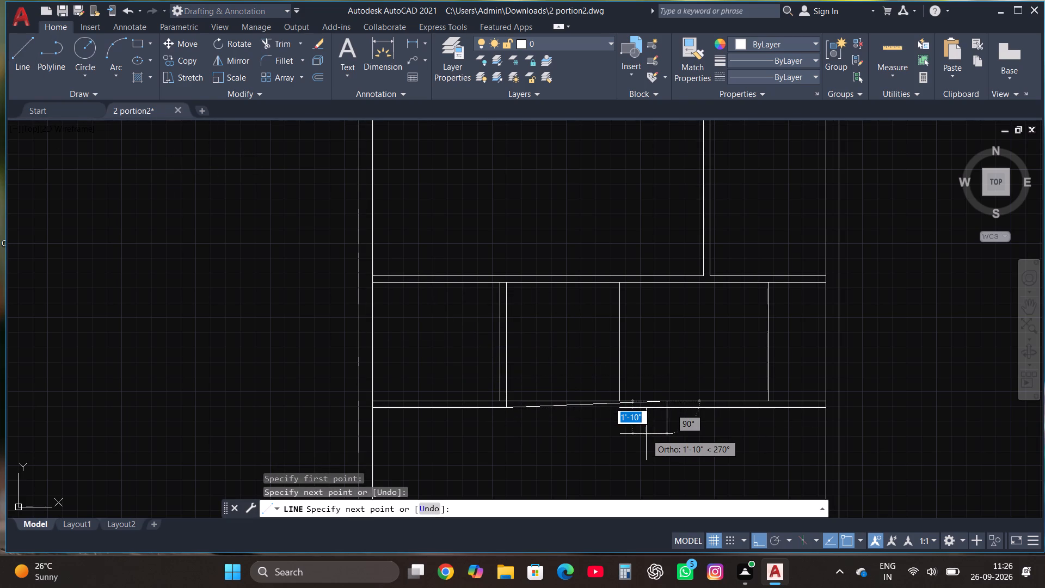
pyautogui.hotkey('ctrl', 'z')
pyautogui.click(661, 428)
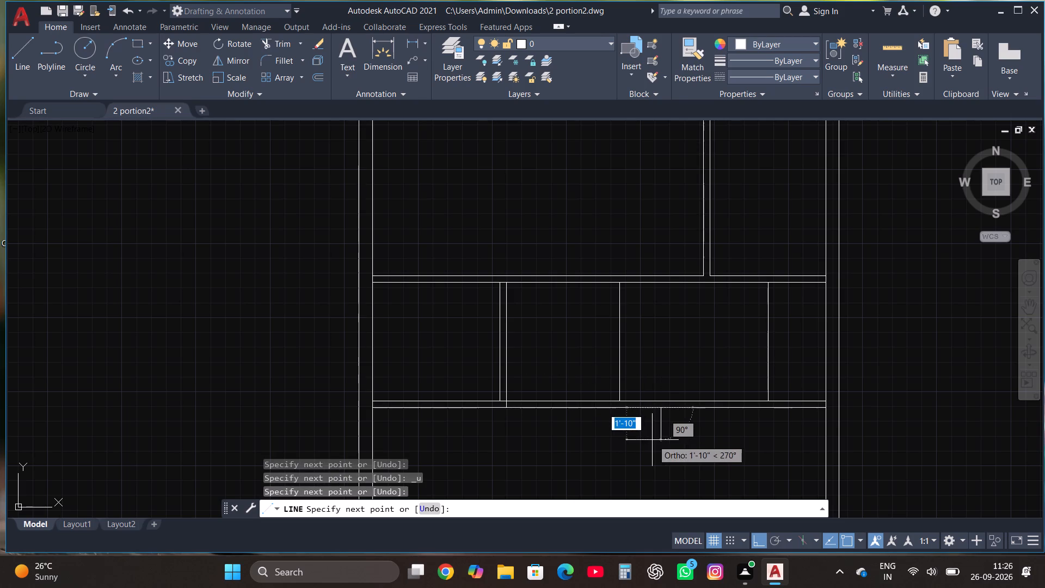
pyautogui.press('Escape')
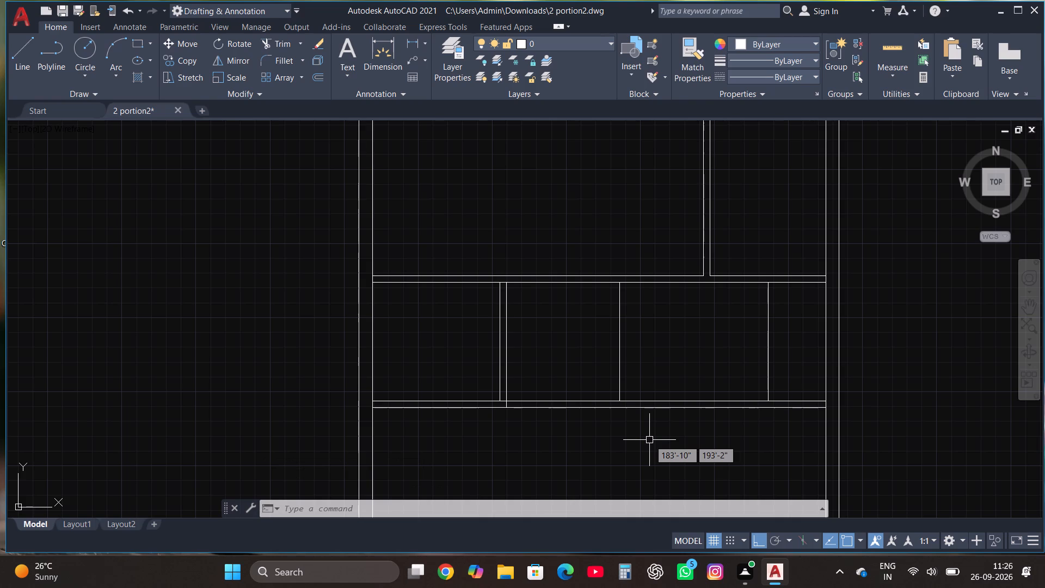
# Draw a 6'6" by 10'6" room outline below the partition row, starting where its lower wall line meets the right outer wall's inner face.
pyautogui.scroll(-3, 655, 364)
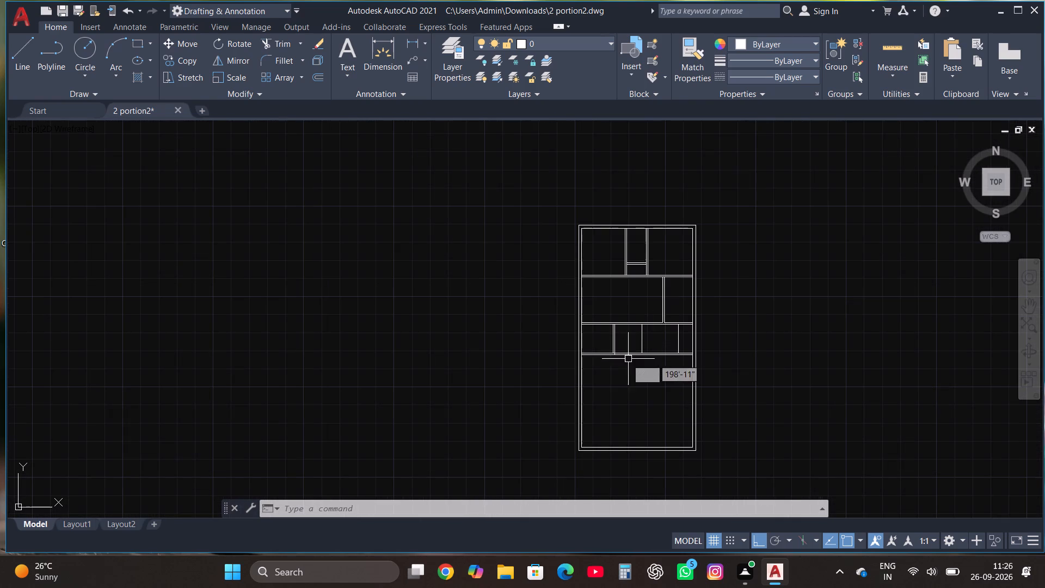
pyautogui.scroll(2, 595, 367)
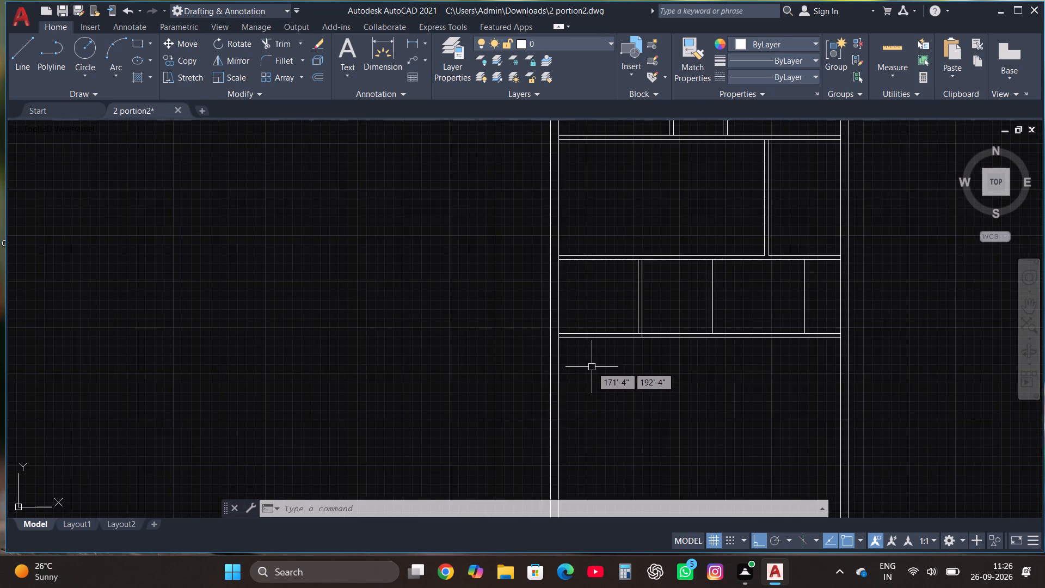
pyautogui.scroll(1, 592, 366)
pyautogui.click(23, 51)
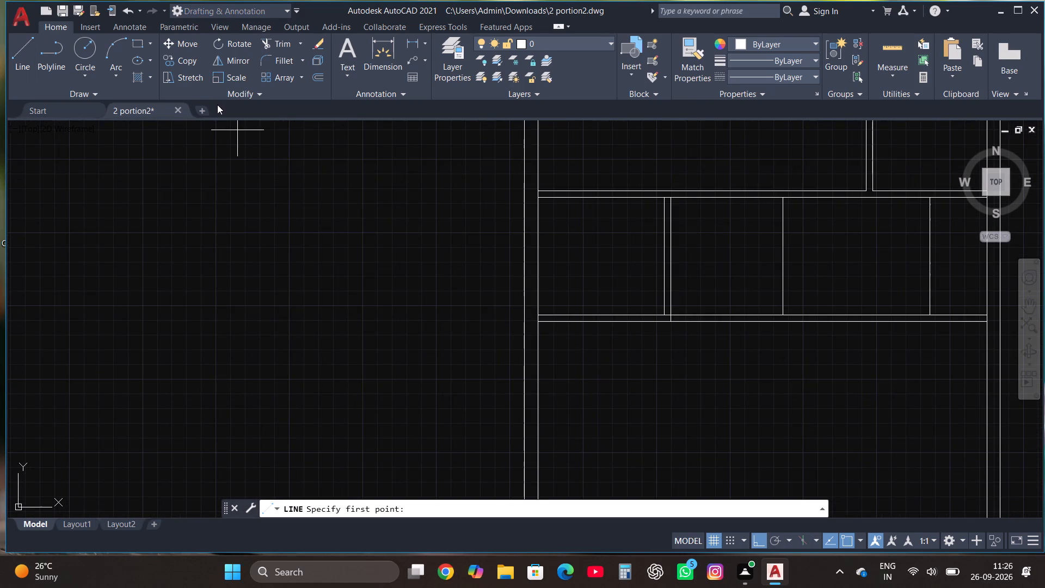
pyautogui.scroll(-2, 223, 122)
pyautogui.scroll(3, 487, 194)
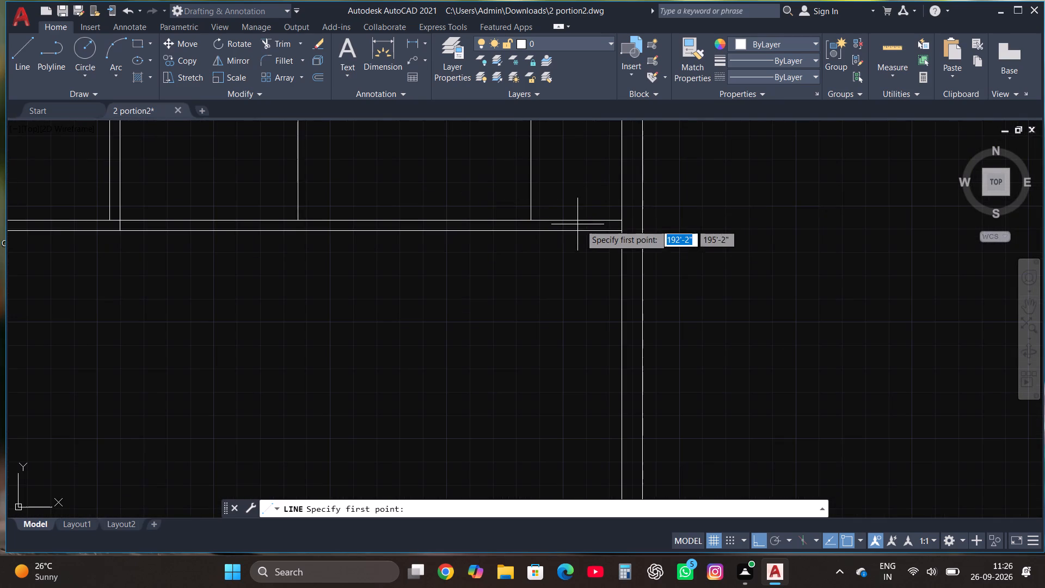
pyautogui.click(622, 230)
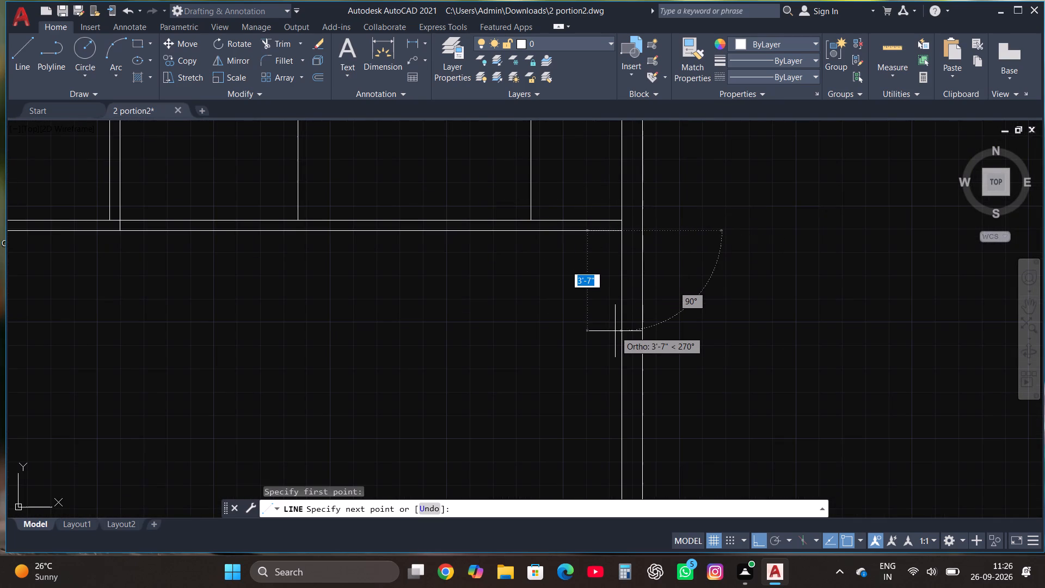
pyautogui.write('10\'6"')
pyautogui.press('Return')
pyautogui.scroll(-3, 615, 331)
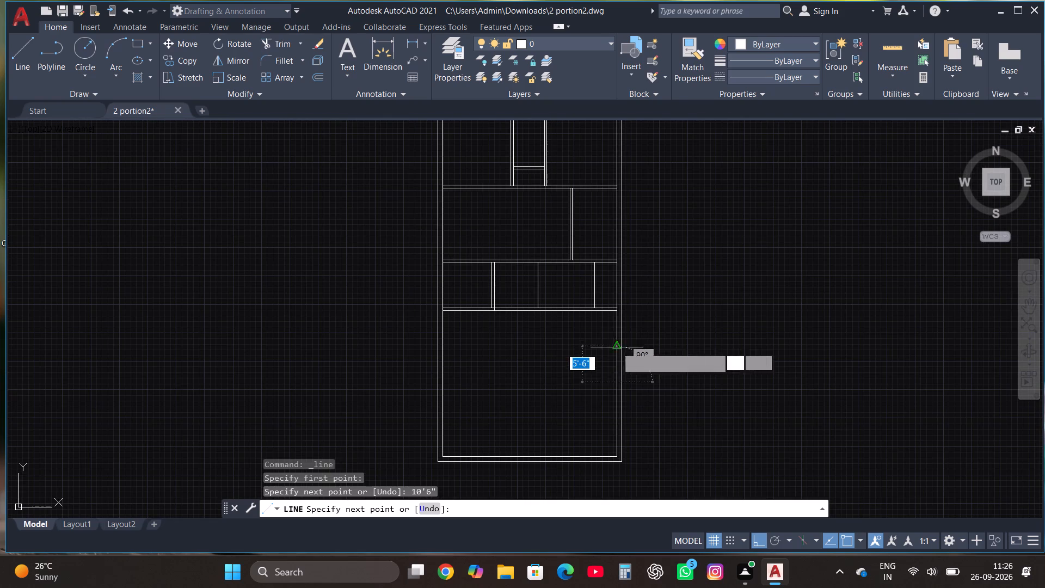
pyautogui.write('6\'6"')
pyautogui.press('Return')
pyautogui.scroll(3, 575, 351)
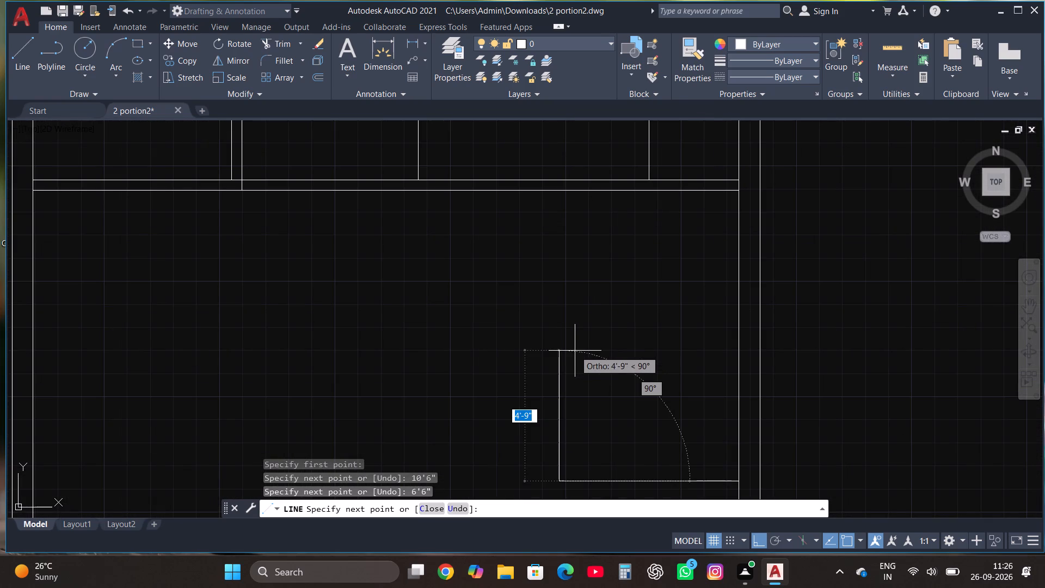
pyautogui.write('10\'6"')
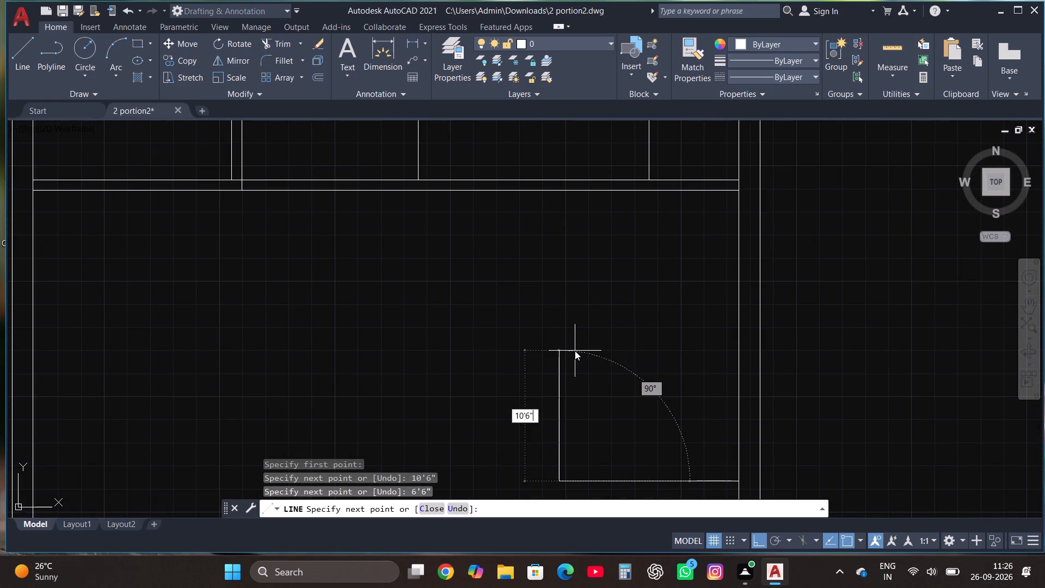
pyautogui.press('Return')
pyautogui.press('Escape')
# Offset the new room's vertical side and lower side 4.5" outward as partition walls.
pyautogui.scroll(-2, 574, 353)
pyautogui.scroll(1, 571, 449)
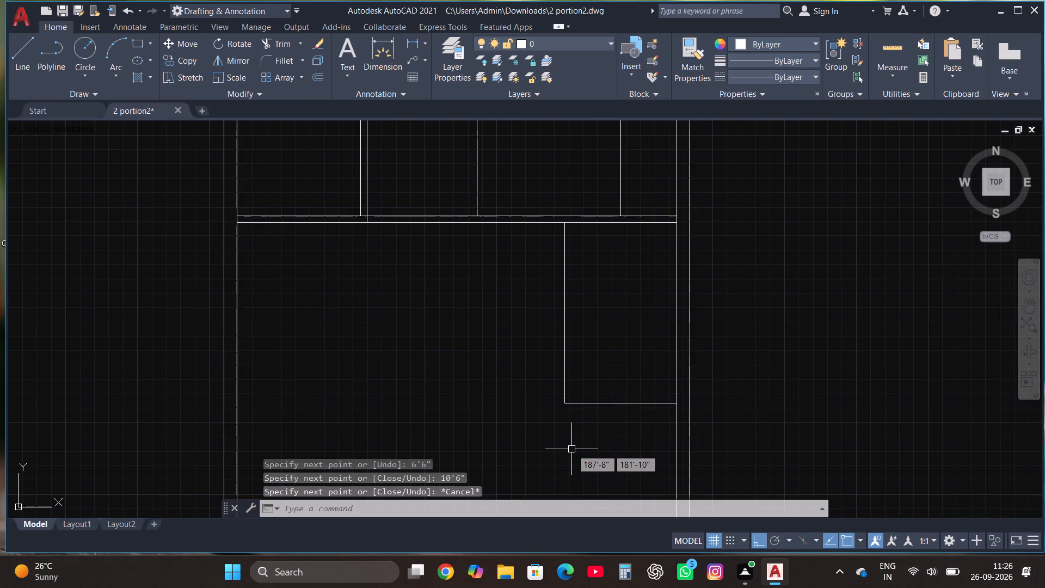
pyautogui.scroll(1, 581, 422)
pyautogui.moveTo(579, 422); pyautogui.dragTo(557, 396)
pyautogui.click(481, 322)
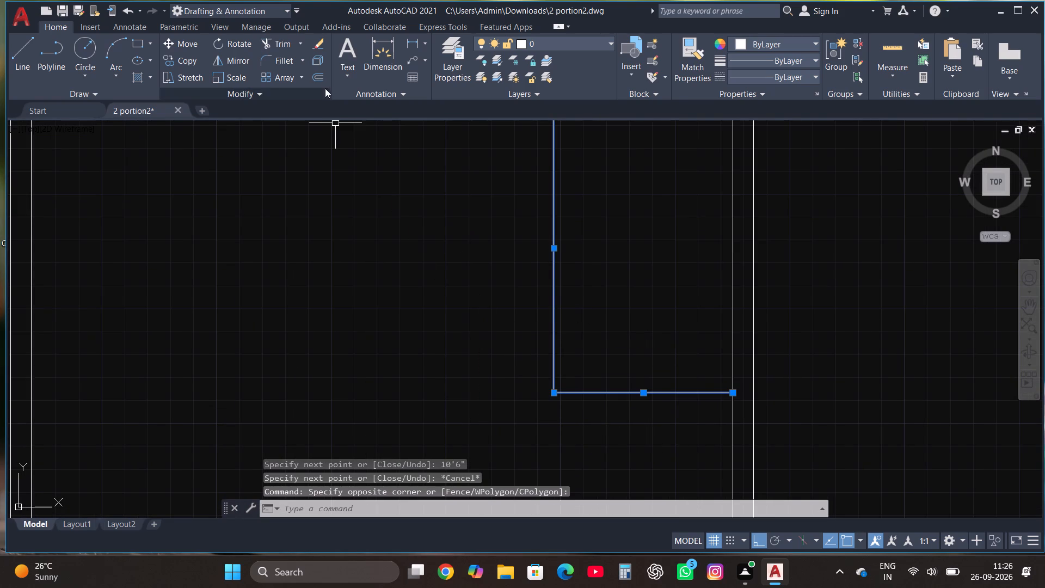
pyautogui.click(315, 78)
pyautogui.click(552, 290)
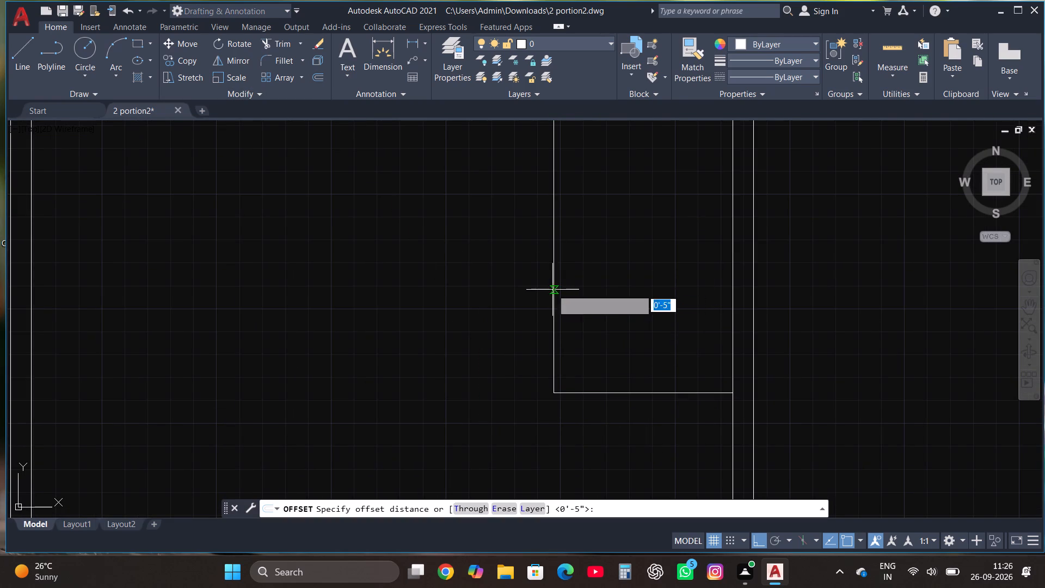
pyautogui.write('4.5"')
pyautogui.press('Return')
pyautogui.click(551, 327)
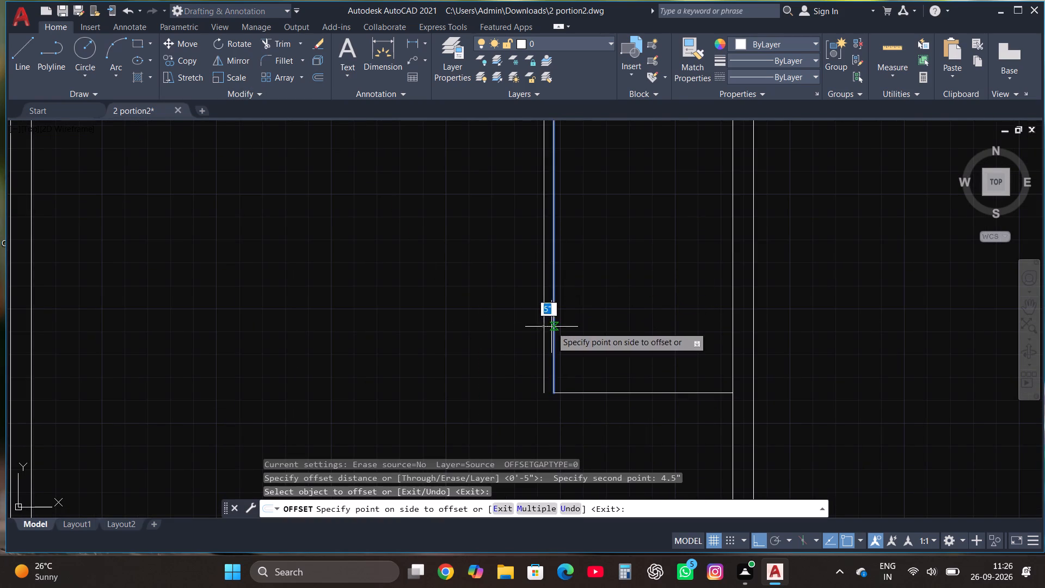
pyautogui.click(520, 297)
pyautogui.click(599, 391)
pyautogui.click(599, 423)
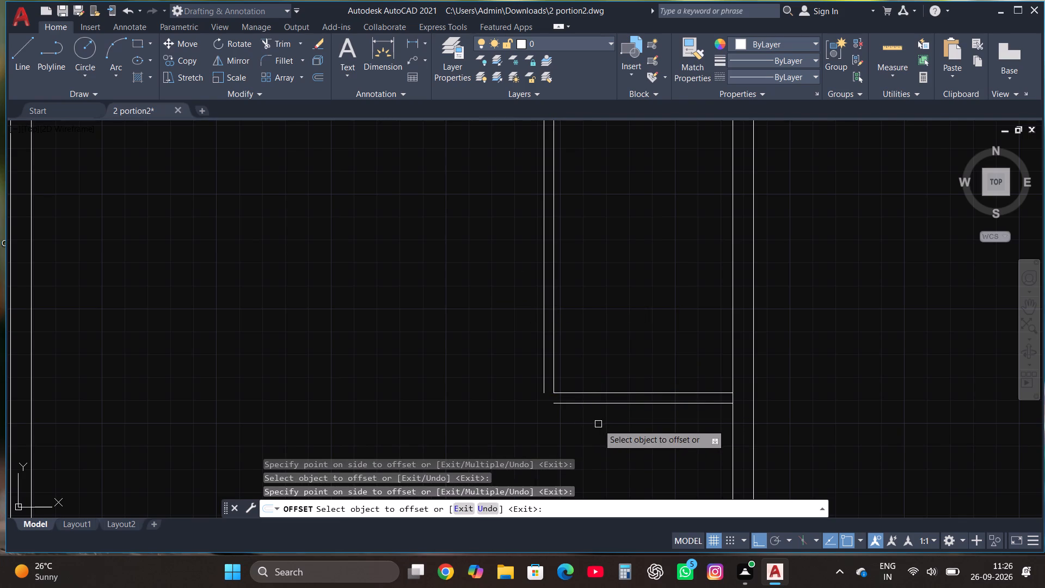
# Fillet the two outer offset lines into a closed corner at the 6'6" by 10'6" room's lower left.
pyautogui.scroll(-2, 596, 427)
pyautogui.click(269, 56)
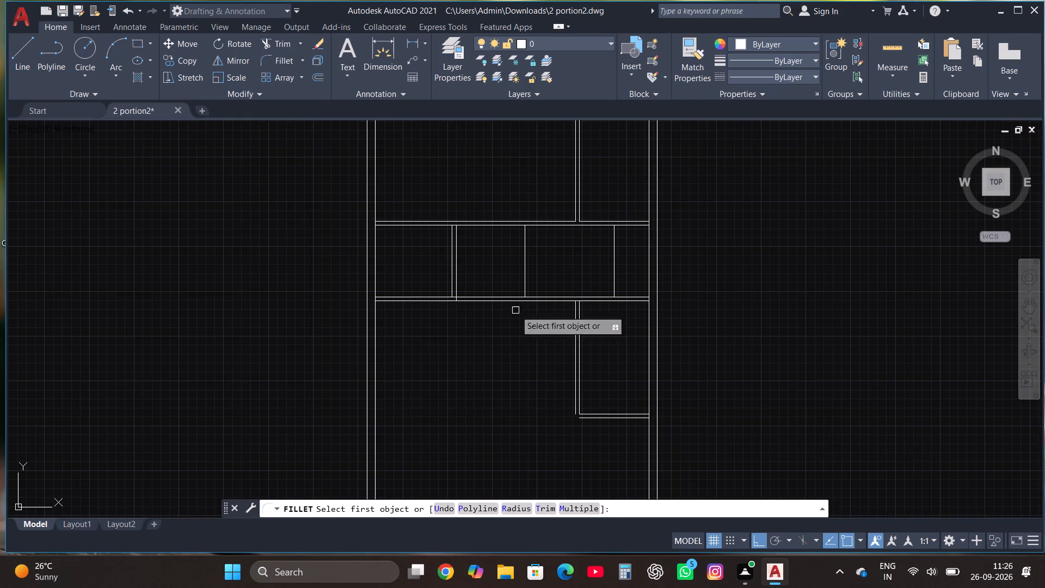
pyautogui.click(573, 400)
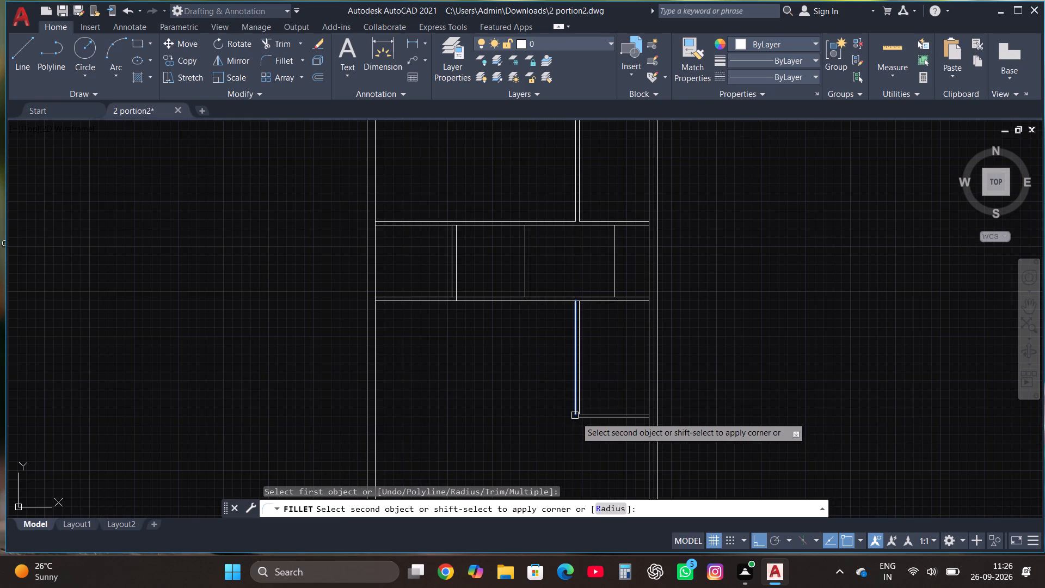
pyautogui.click(600, 421)
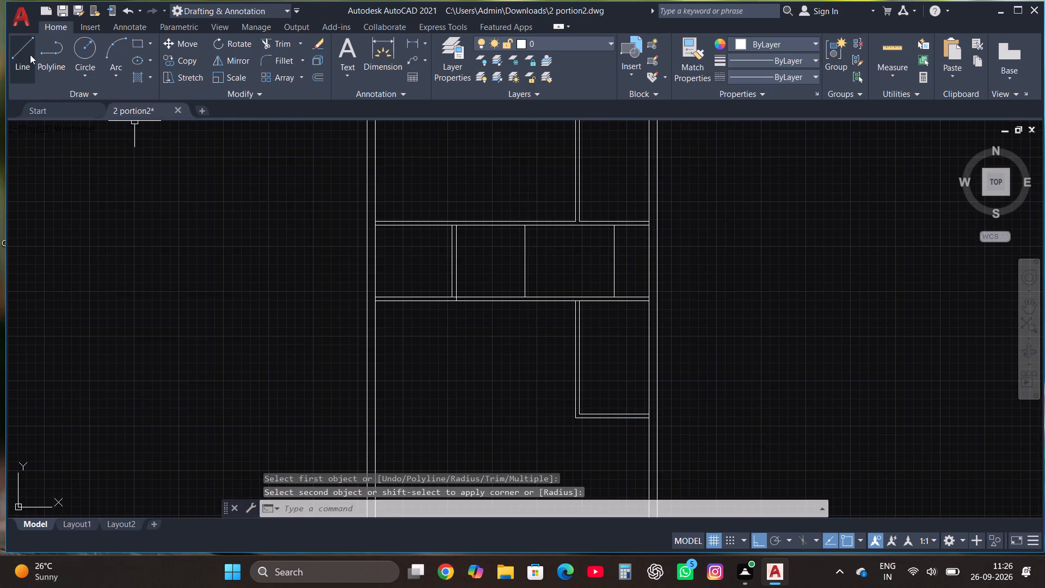
# From the 6'6" wide room's lower wall line at the right outer wall, draw lines 10'4" to the left and 10'10" down.
pyautogui.click(25, 47)
pyautogui.scroll(-1, 500, 164)
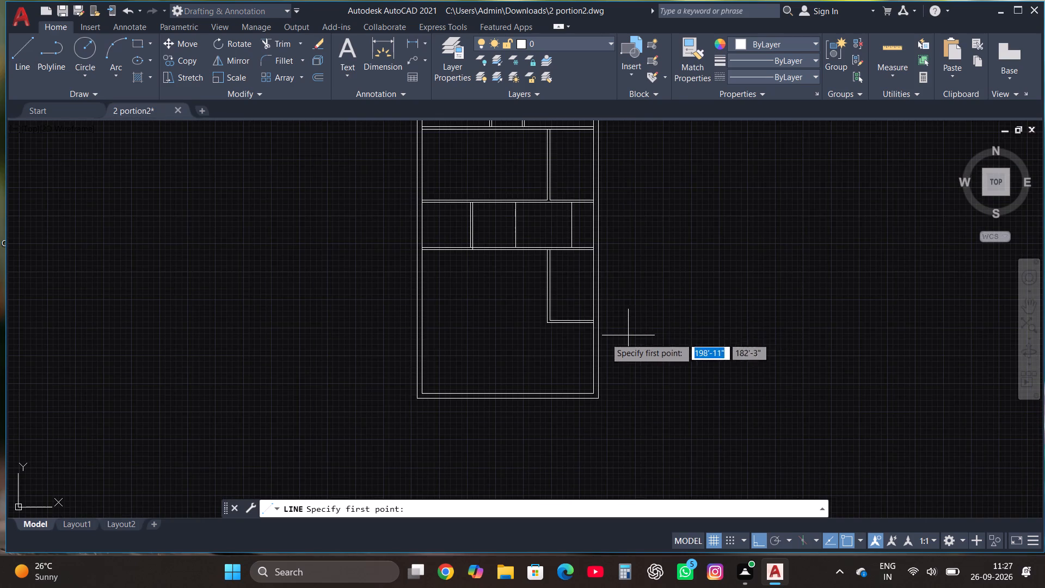
pyautogui.scroll(3, 590, 337)
pyautogui.click(610, 293)
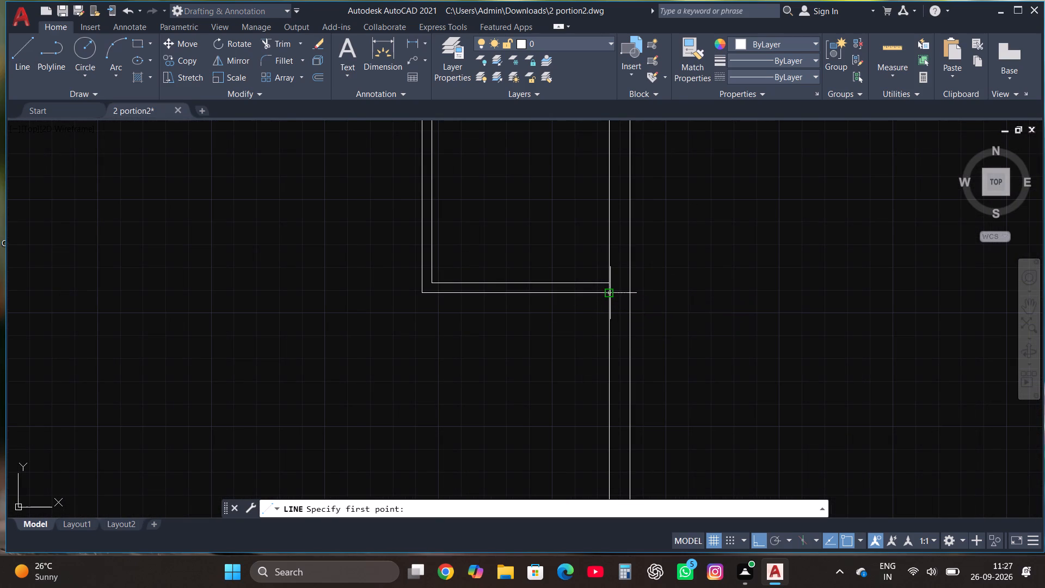
pyautogui.write("10'")
pyautogui.write('4"')
pyautogui.press('Return')
pyautogui.scroll(-2, 293, 317)
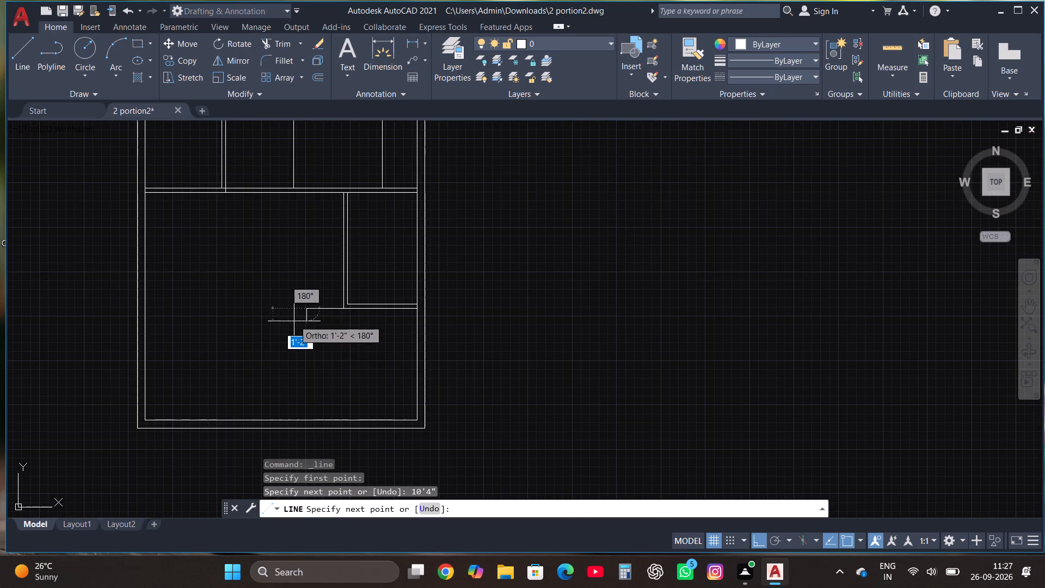
pyautogui.write('10\'10"')
pyautogui.press('Return')
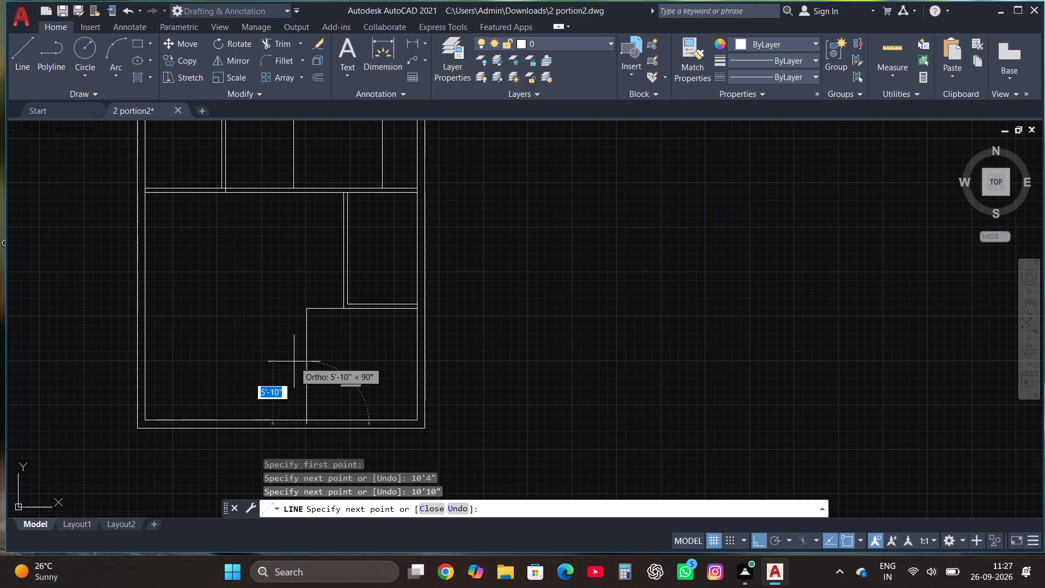
pyautogui.press('Escape')
# Trim the end of the 10'10" line that projects past the bottom outer wall's inner face.
pyautogui.scroll(4, 303, 429)
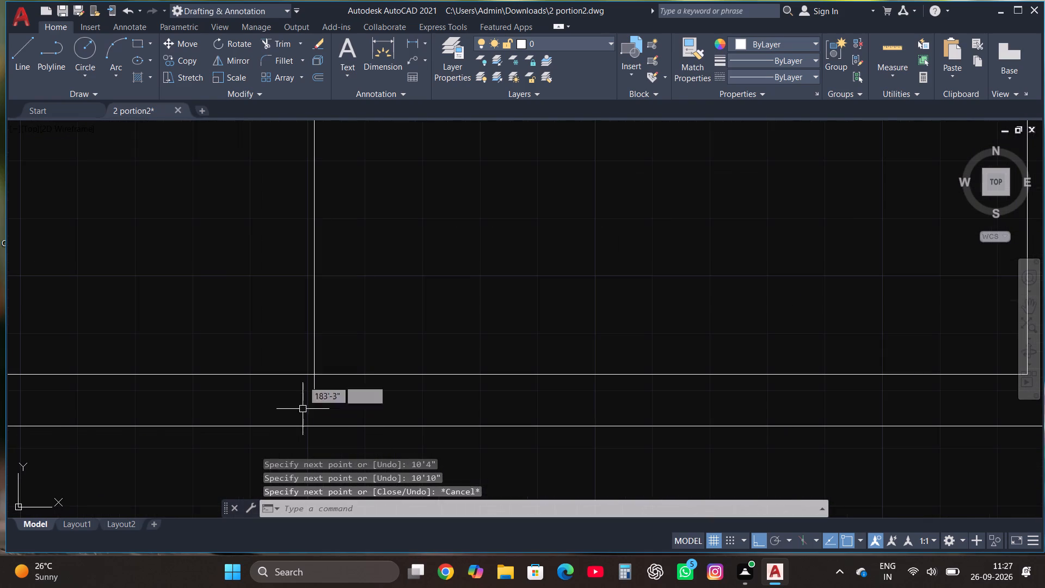
pyautogui.click(286, 47)
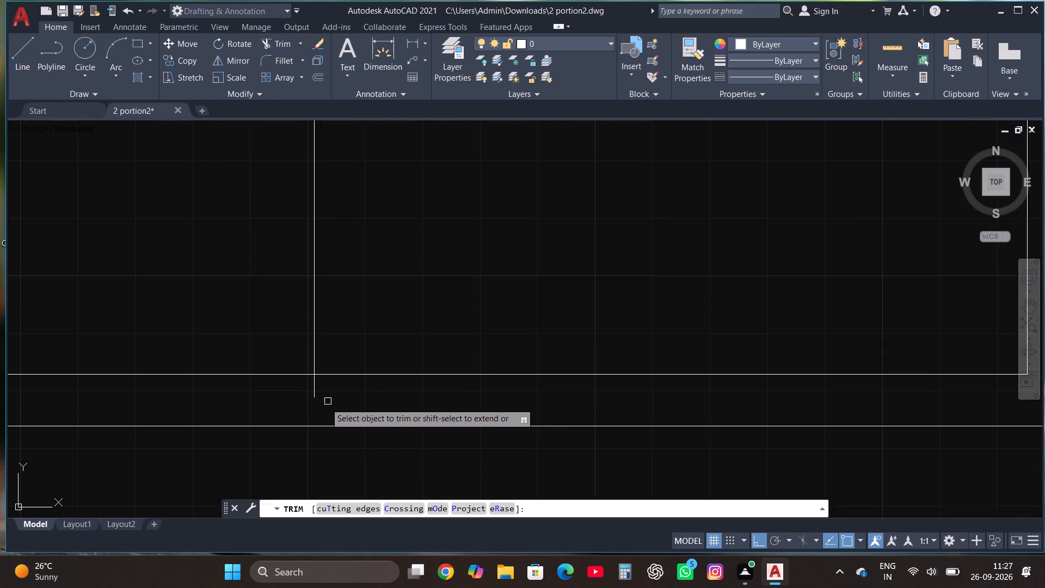
pyautogui.click(314, 391)
pyautogui.scroll(-6, 326, 409)
pyautogui.press('Escape')
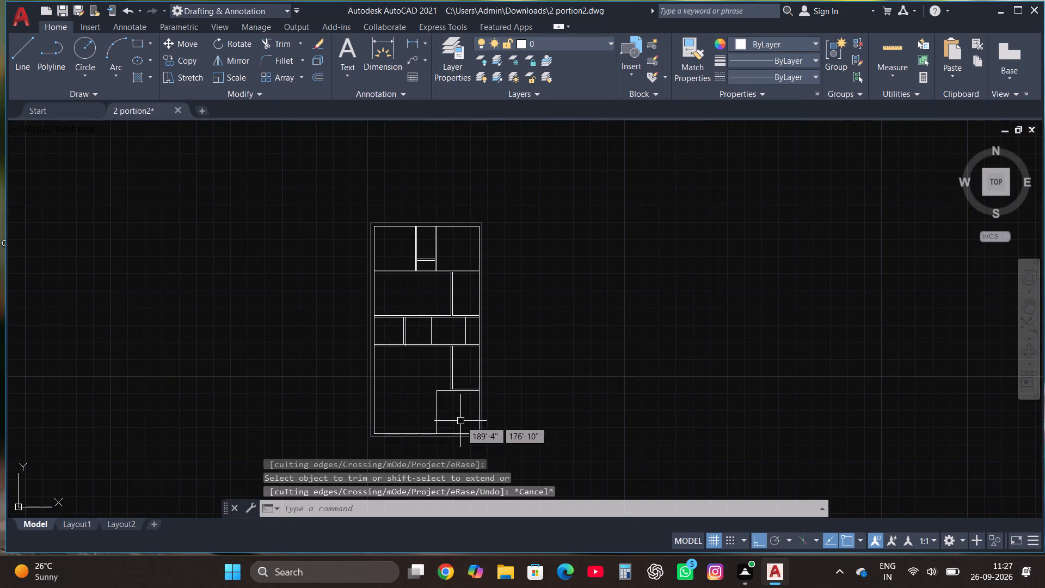
# Offset the lower-right room's vertical line 4.5" to the left and its 10'4" top line 4.5" upward.
pyautogui.scroll(3, 458, 420)
pyautogui.moveTo(423, 415); pyautogui.dragTo(401, 403)
pyautogui.click(309, 346)
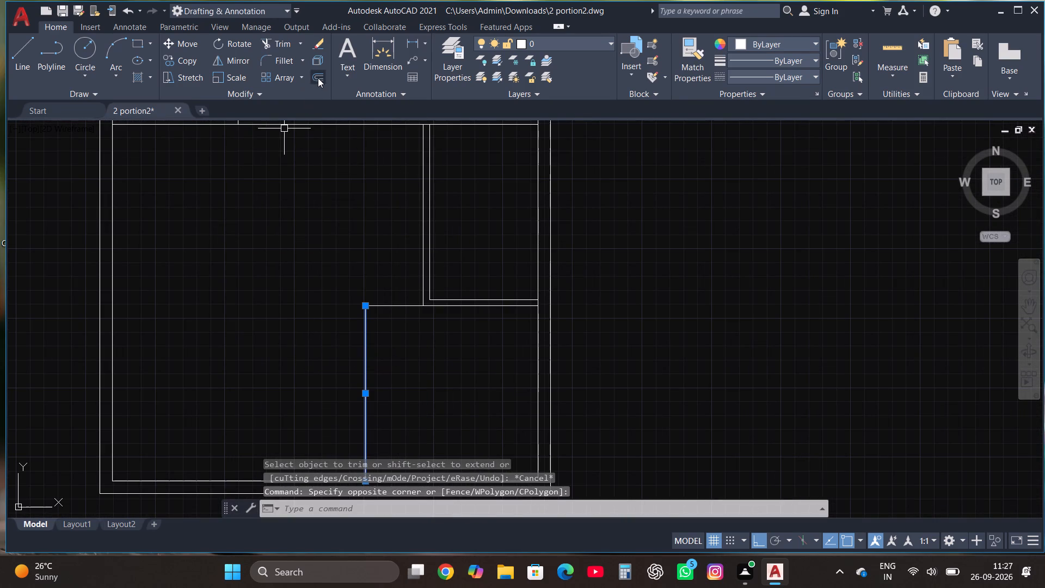
pyautogui.click(318, 78)
pyautogui.click(365, 367)
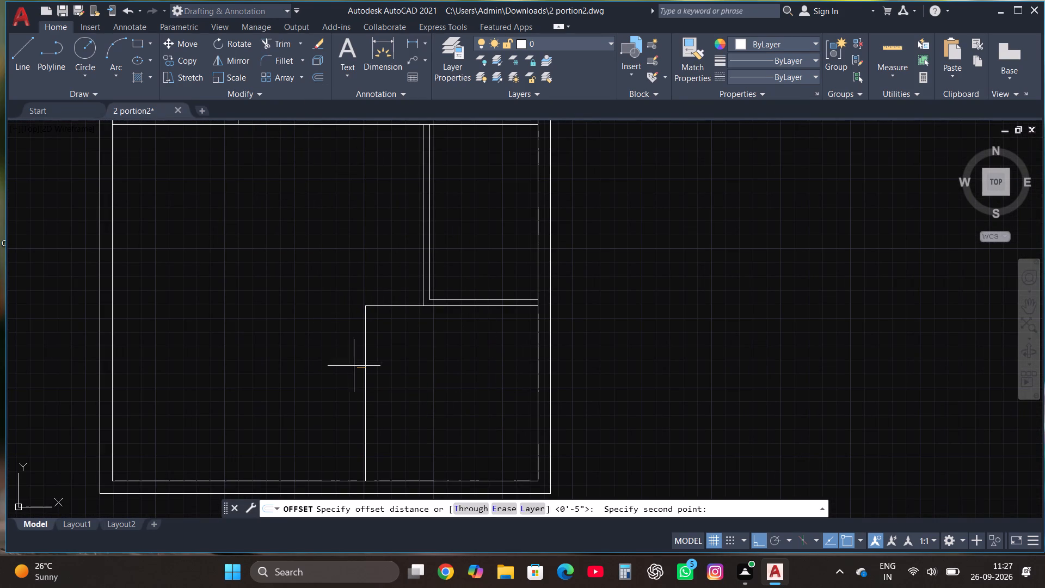
pyautogui.write('4.5"')
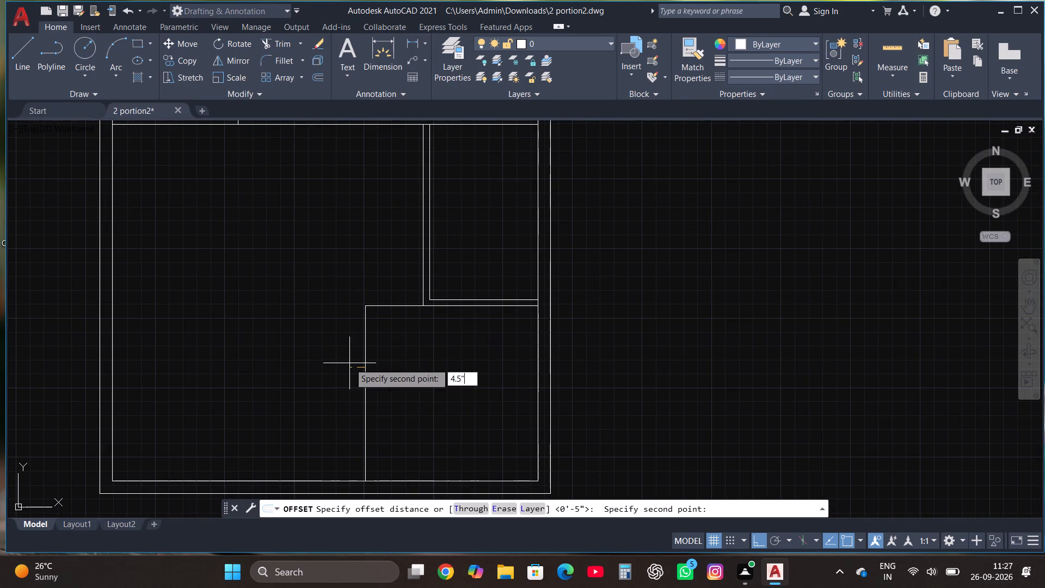
pyautogui.press('Return')
pyautogui.click(346, 363)
pyautogui.click(378, 307)
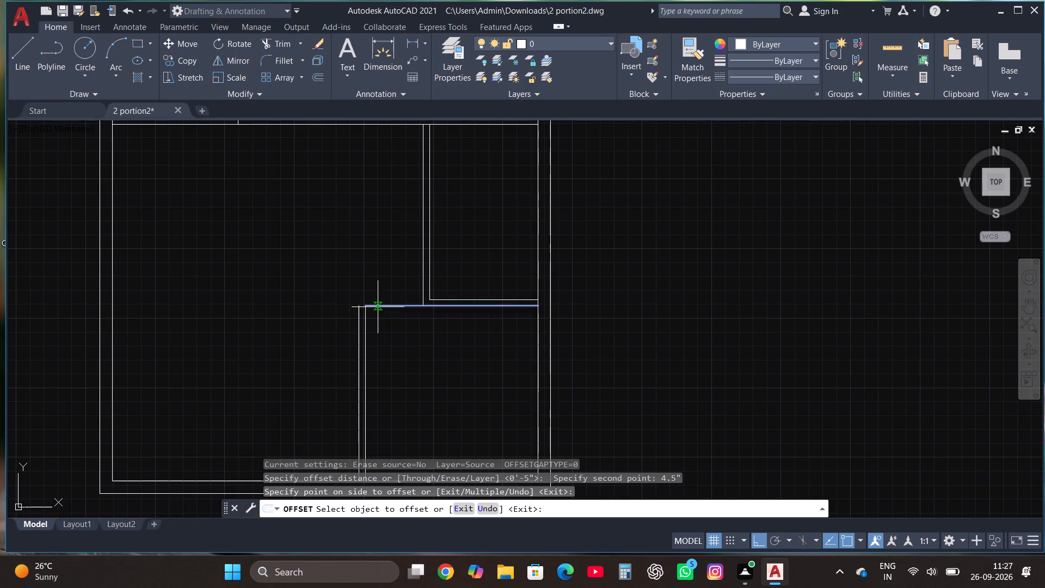
pyautogui.click(378, 291)
# Fillet the two offset lines into a closed outer corner at the lower-right room's upper left.
pyautogui.click(276, 58)
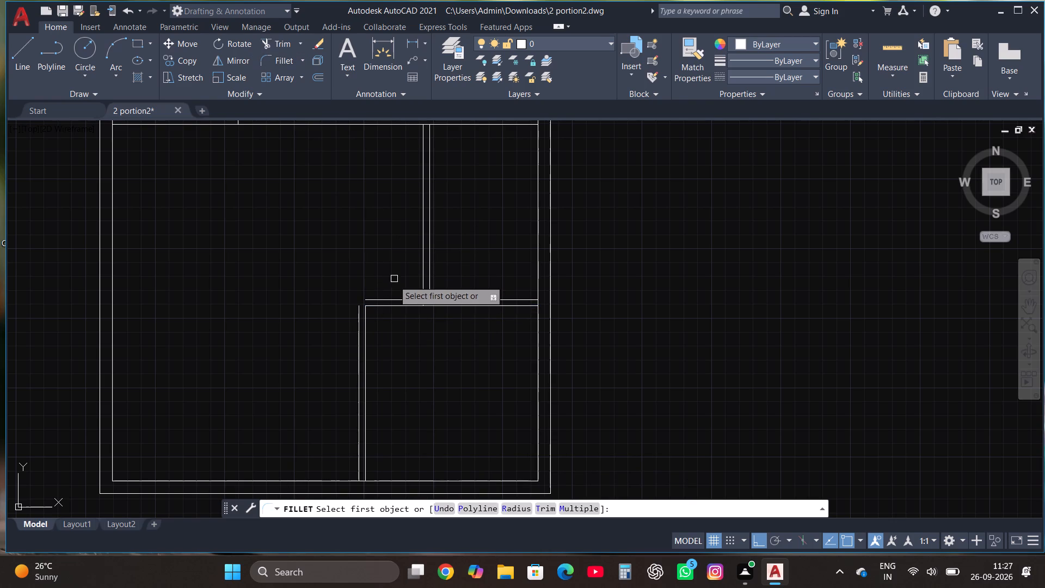
pyautogui.click(386, 297)
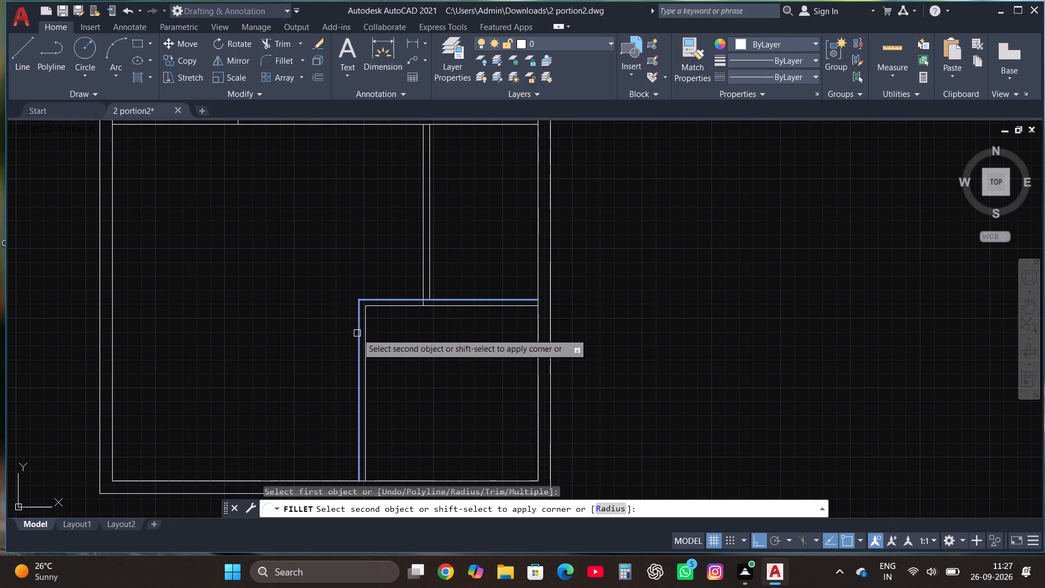
pyautogui.click(357, 333)
# Draw a 4'6" by 8' room outline against the lower-right room's left partition, starting from the bottom outer wall's inner face.
pyautogui.scroll(-2, 637, 210)
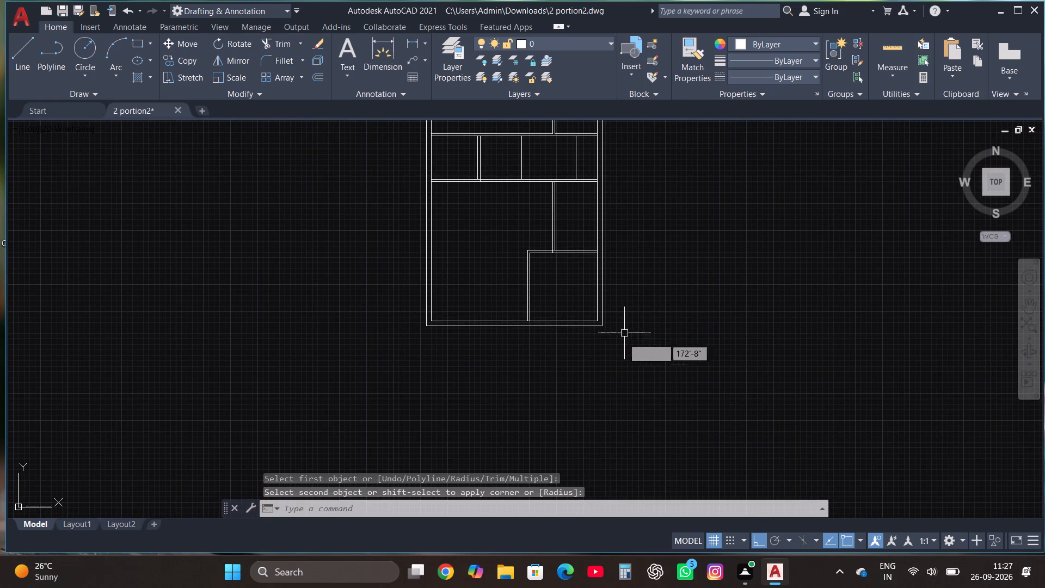
pyautogui.scroll(-1, 621, 349)
pyautogui.click(20, 47)
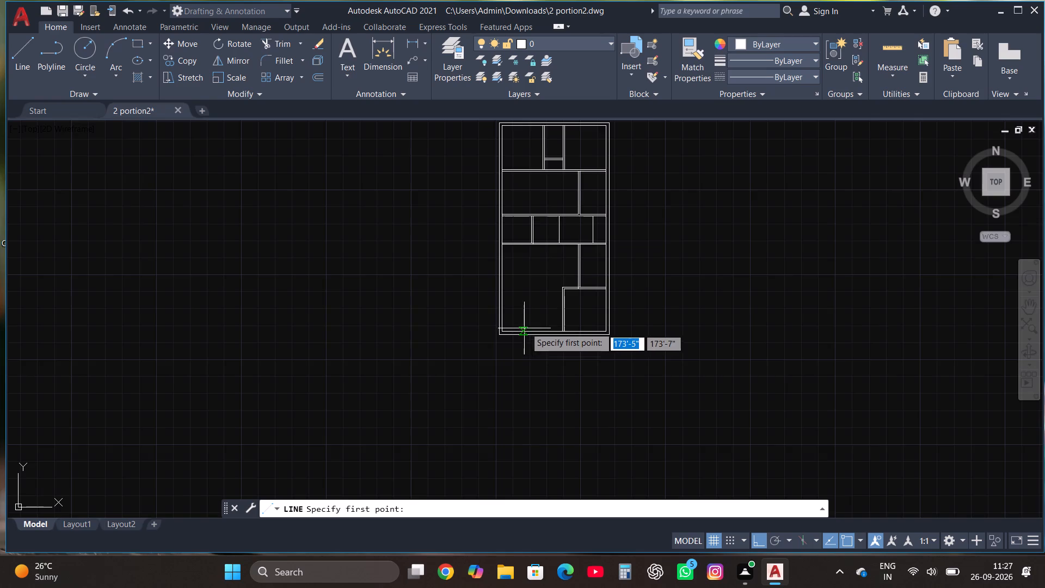
pyautogui.scroll(4, 525, 326)
pyautogui.click(760, 365)
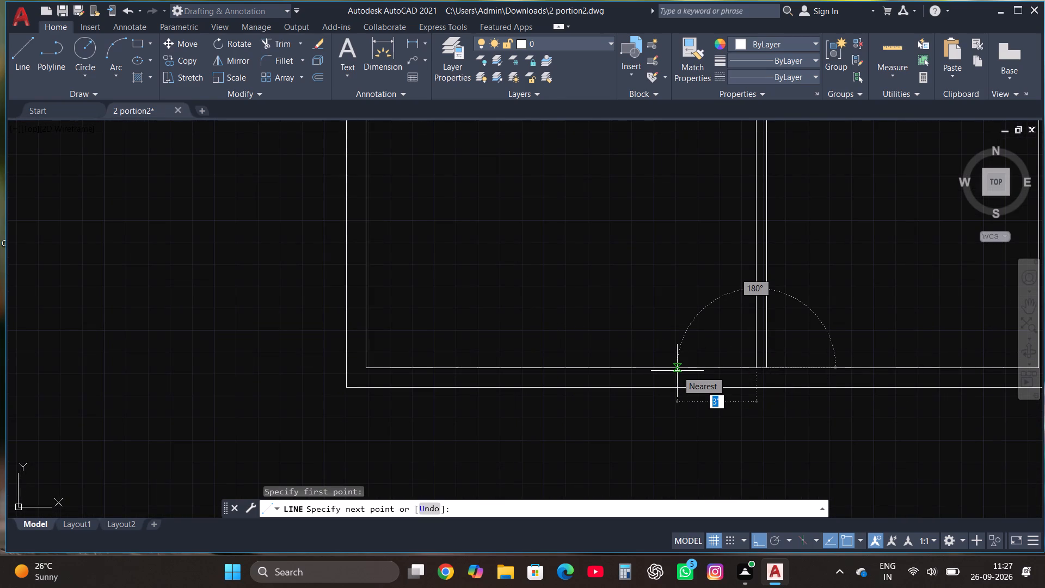
pyautogui.write('4\'6"')
pyautogui.press('Return')
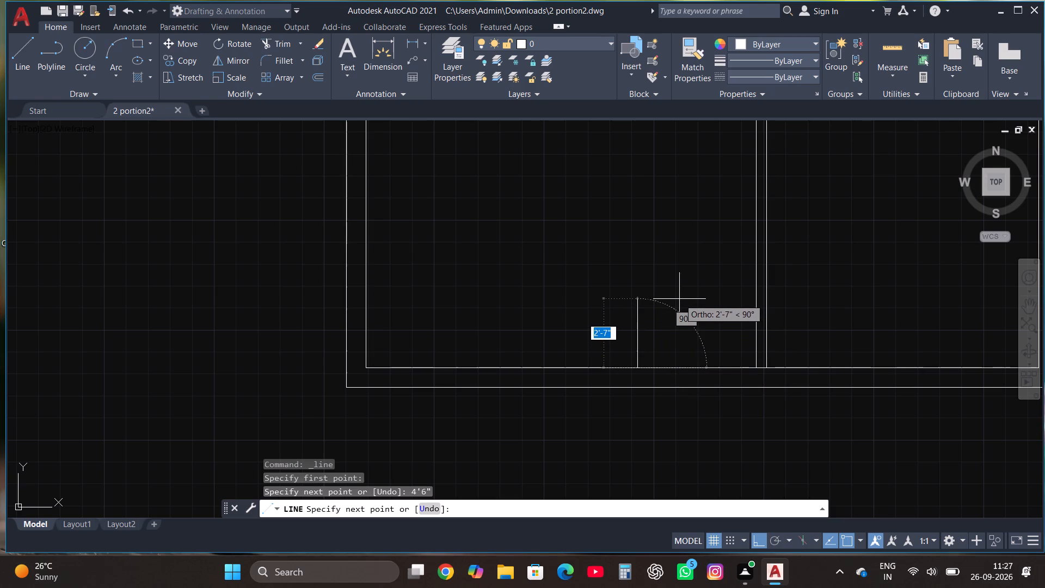
pyautogui.write("8'")
pyautogui.press('Return')
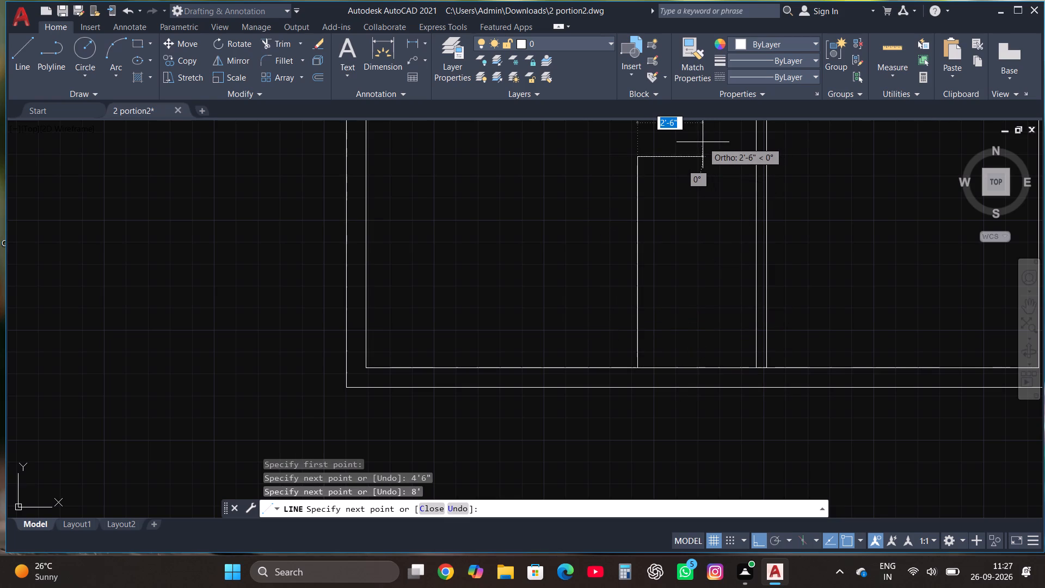
pyautogui.write('4\'6"')
pyautogui.press('Return')
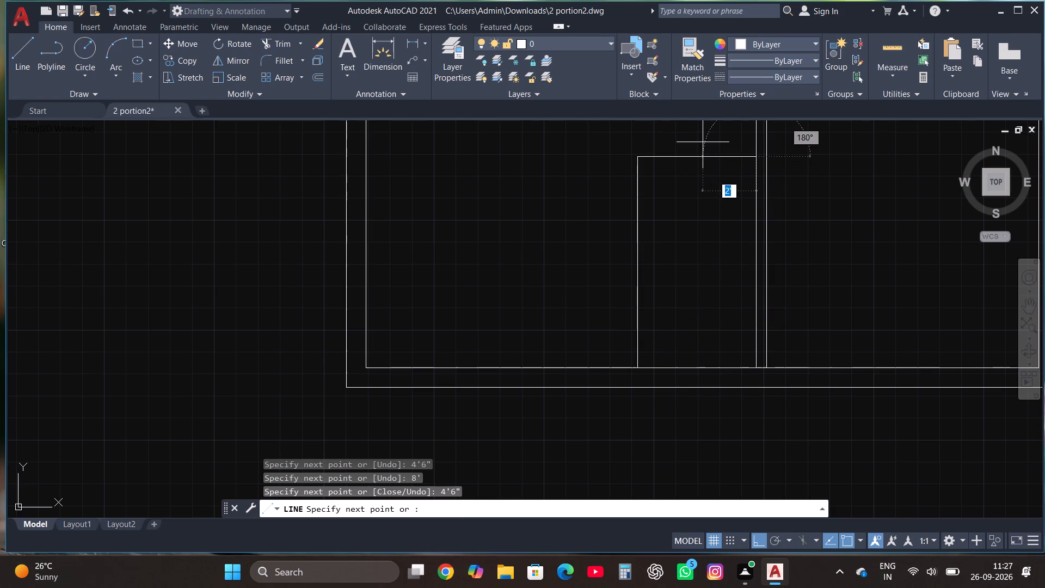
# Offset the 4'6" by 8' room's vertical line 4.5" to the left and its top line 4.5" upward.
pyautogui.press('Escape')
pyautogui.scroll(-2, 703, 149)
pyautogui.scroll(-1, 700, 328)
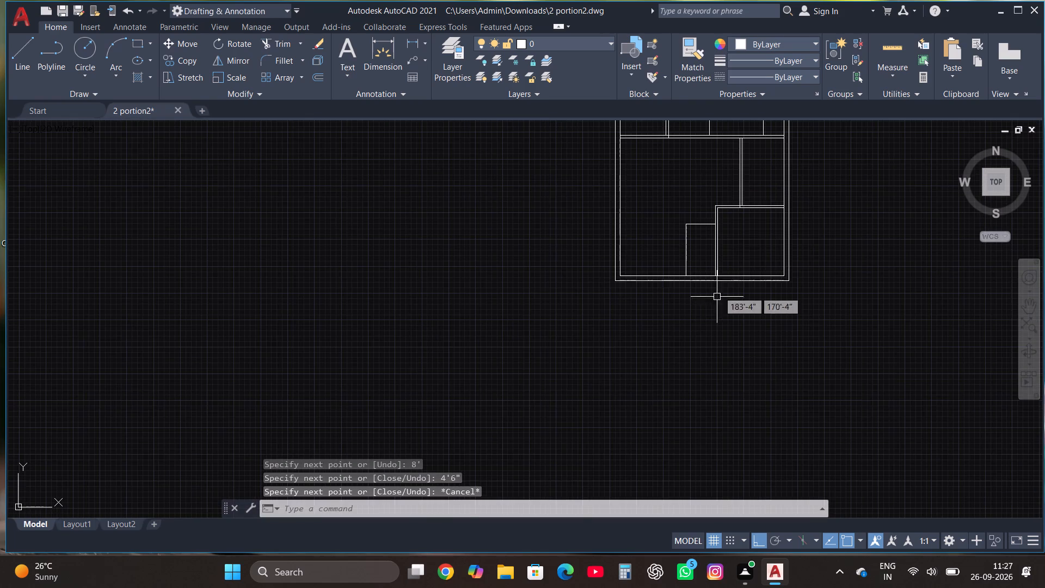
pyautogui.scroll(2, 740, 197)
pyautogui.click(637, 308)
pyautogui.click(561, 247)
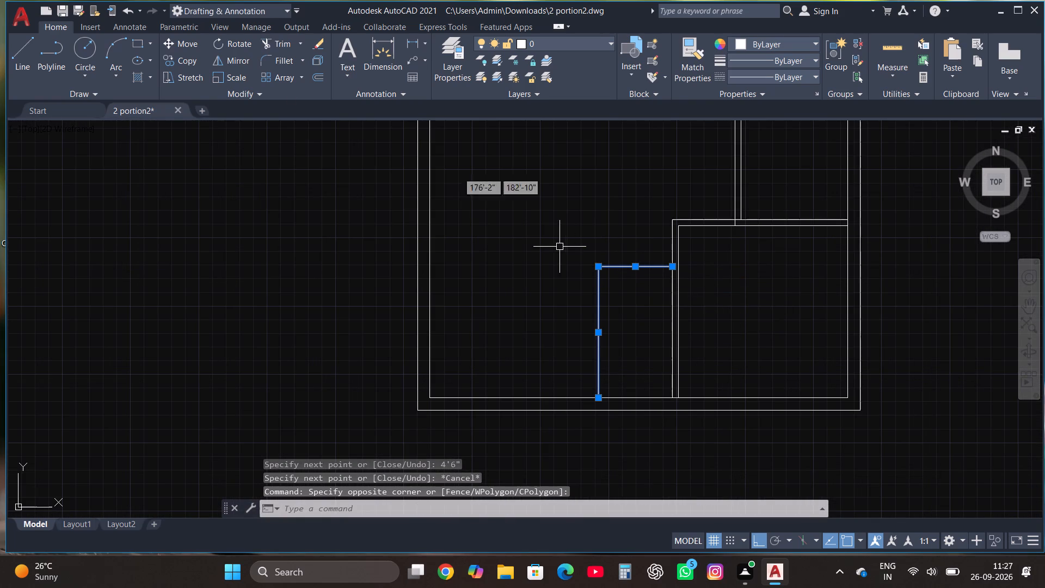
pyautogui.click(316, 80)
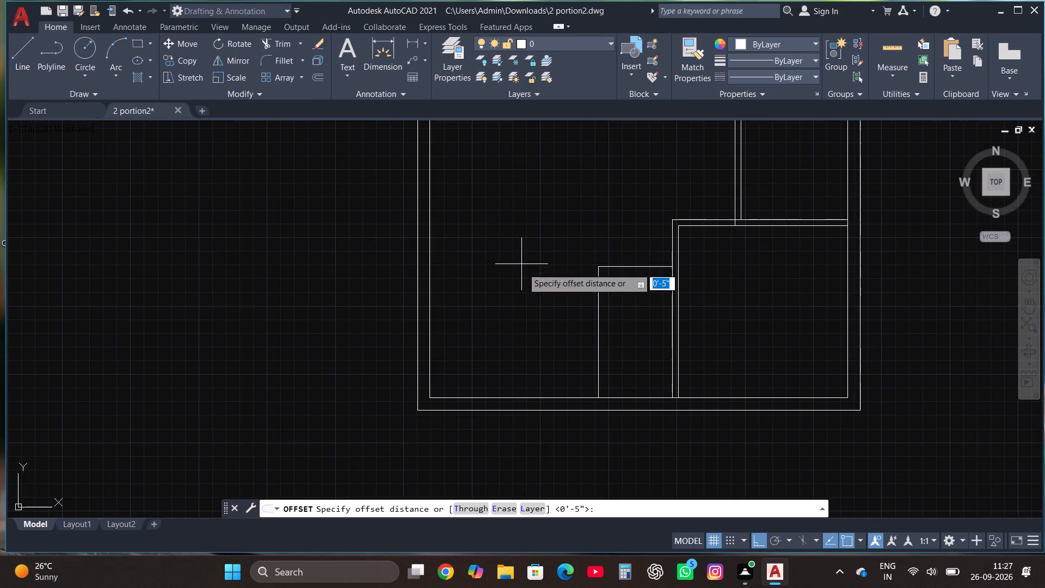
pyautogui.click(600, 337)
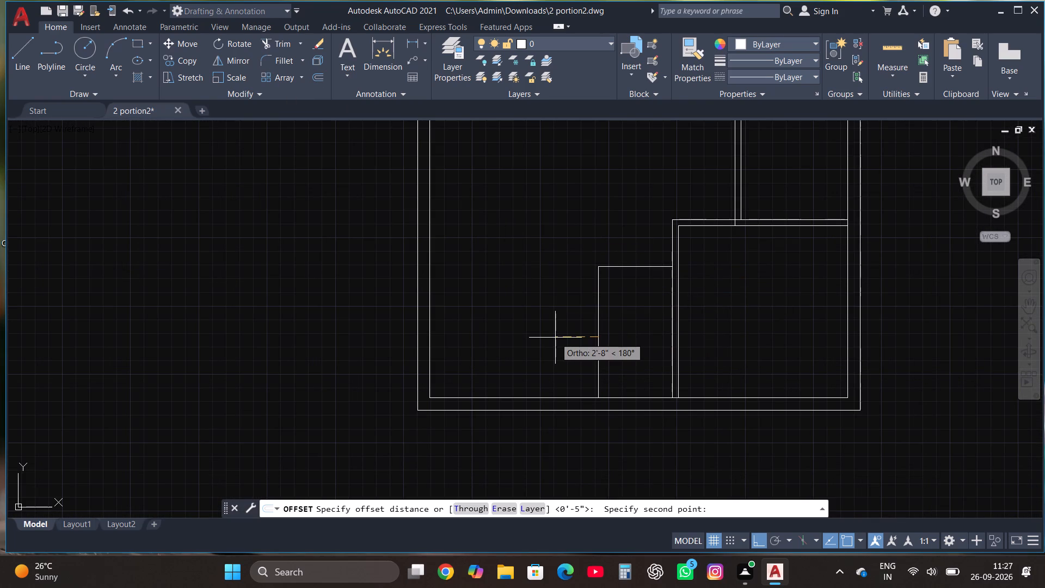
pyautogui.write('4.5"')
pyautogui.press('Return')
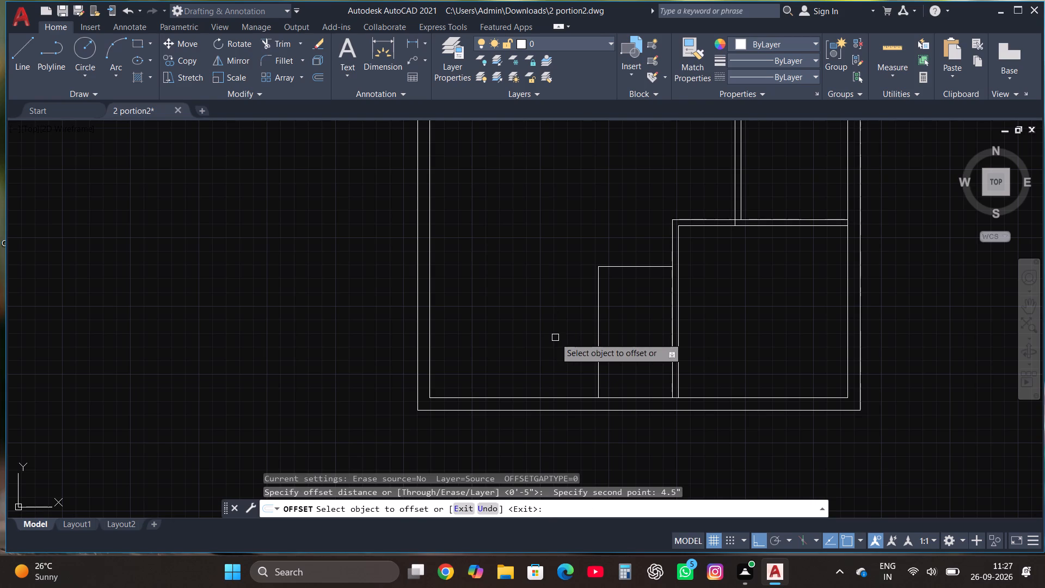
pyautogui.click(597, 330)
pyautogui.click(576, 307)
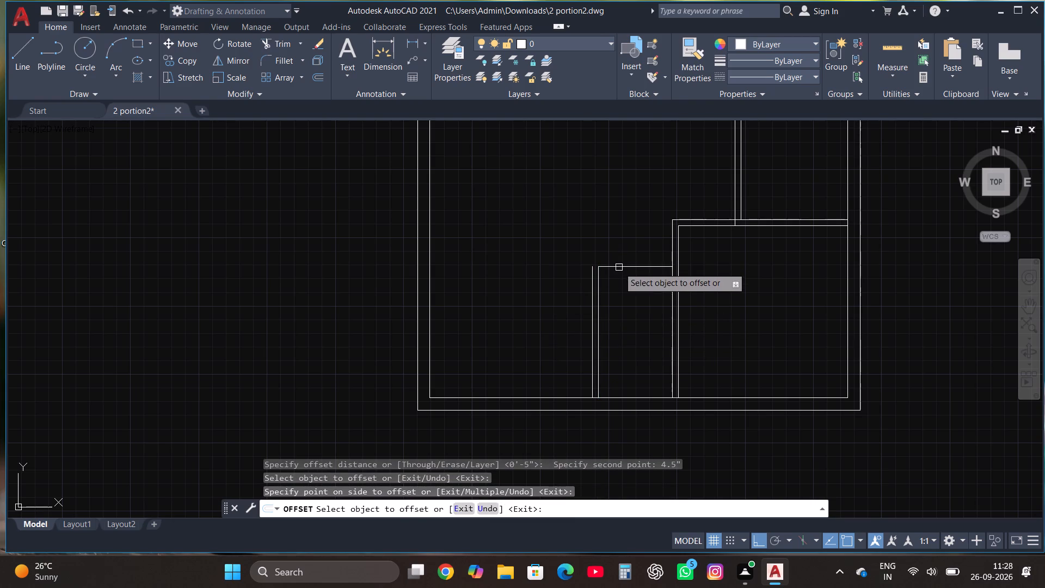
pyautogui.click(619, 268)
pyautogui.click(620, 247)
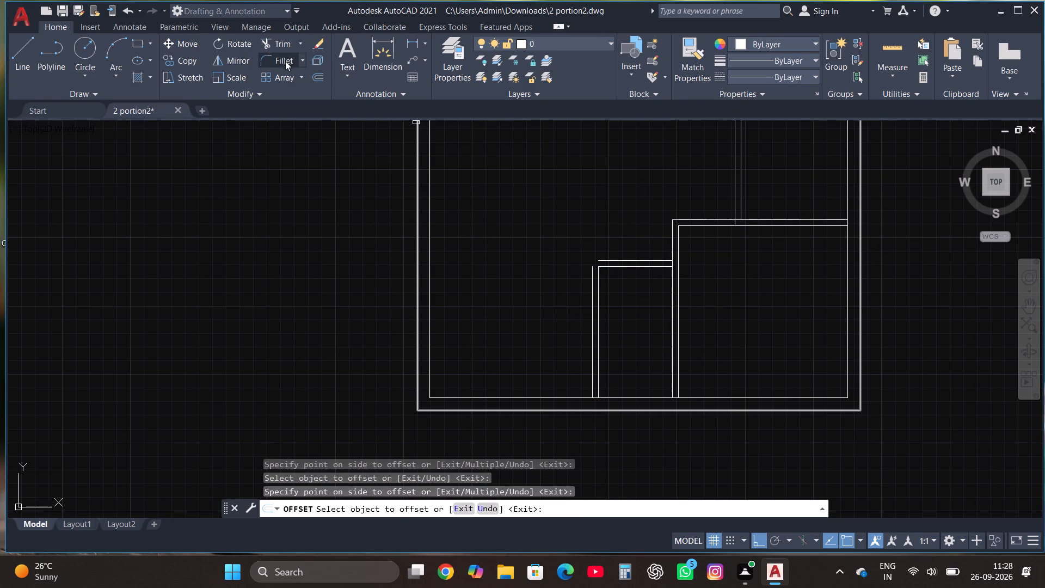
# Fillet the two offset lines into a closed outer corner at the small room's upper left.
pyautogui.click(285, 59)
pyautogui.click(591, 301)
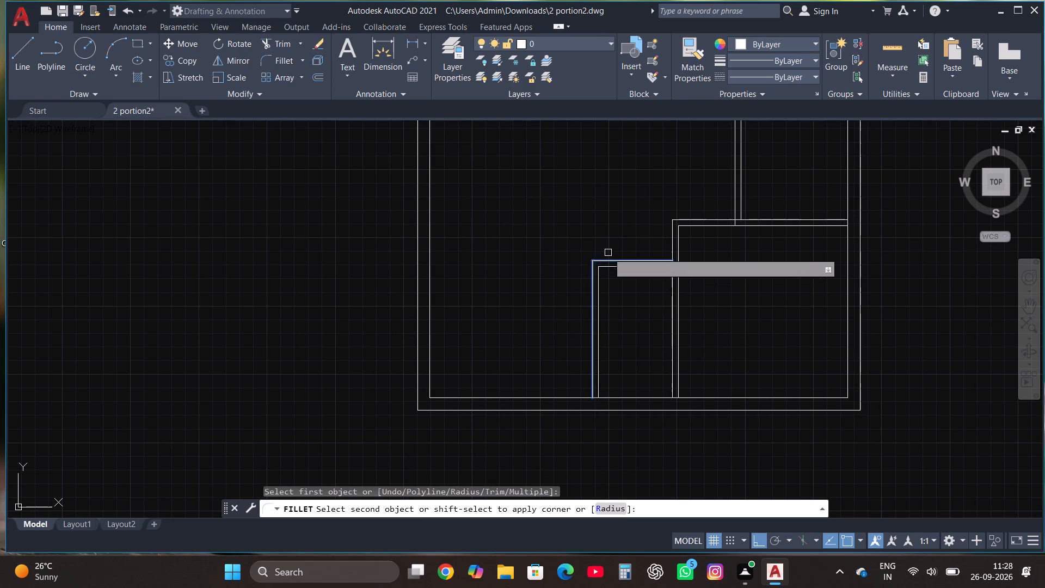
pyautogui.click(611, 261)
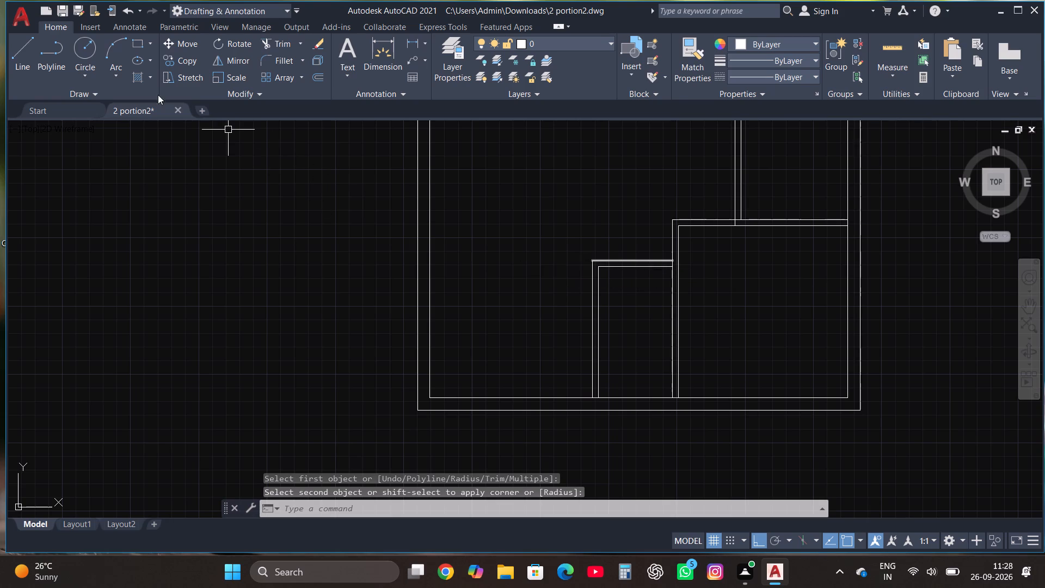
# Draw two horizontal lines extending the lower-right room's top partition leftward past the left outer wall.
pyautogui.click(16, 45)
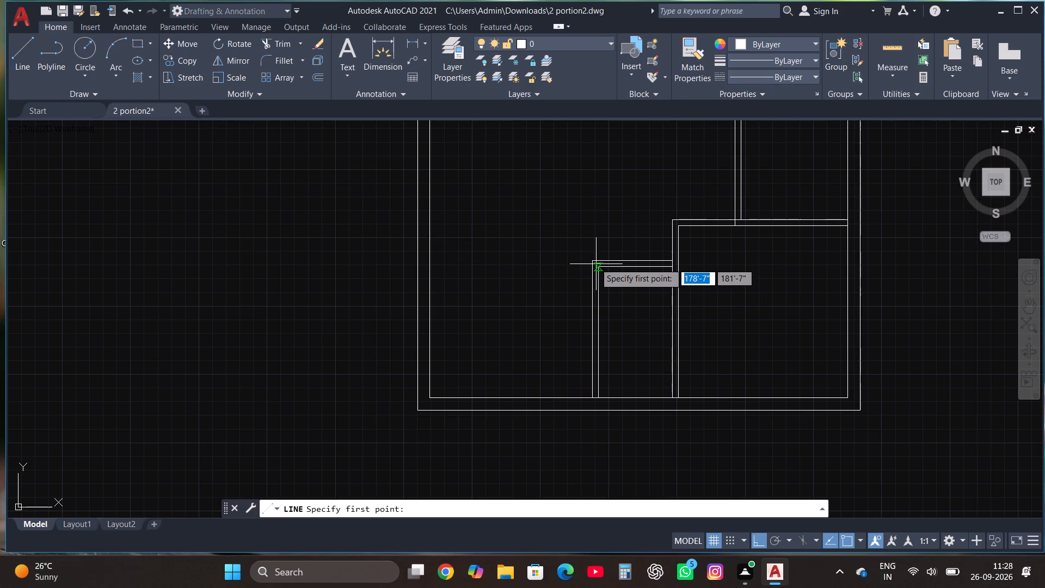
pyautogui.click(672, 220)
pyautogui.click(267, 222)
pyautogui.click(28, 45)
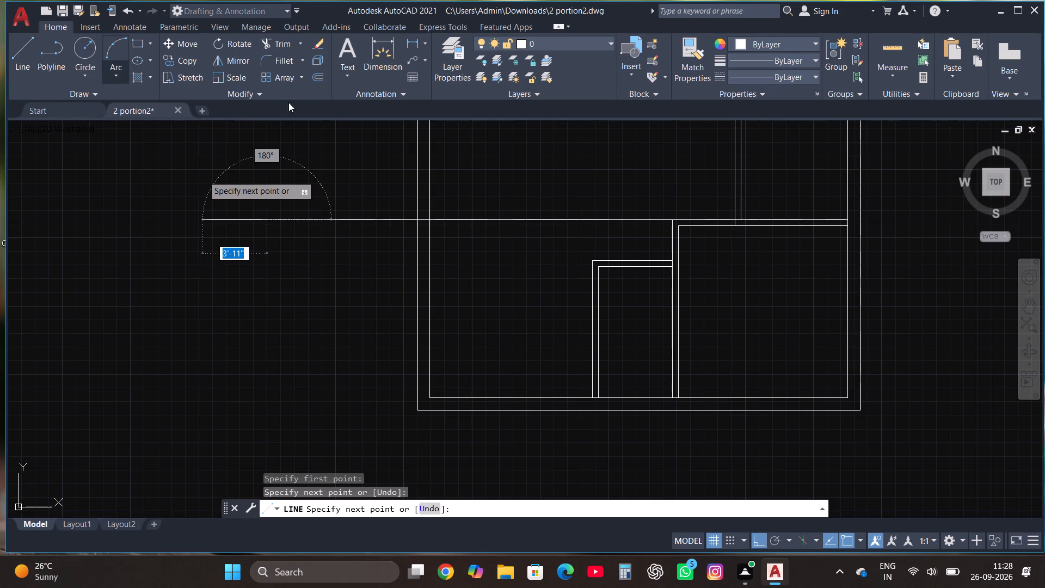
pyautogui.click(681, 227)
pyautogui.click(316, 234)
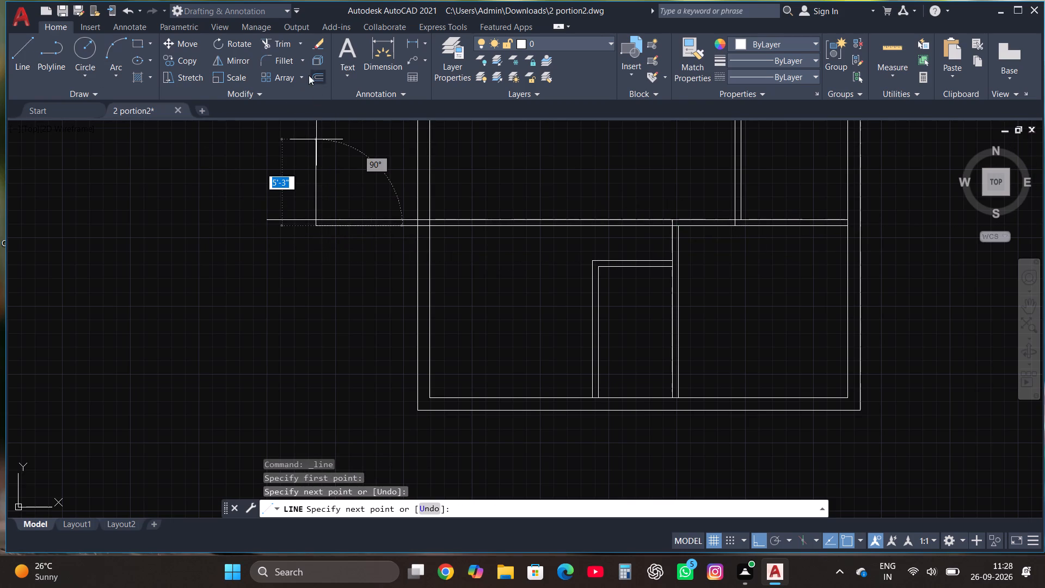
# Trim the two extended partition lines back to the left outer wall's inner face.
pyautogui.click(279, 43)
pyautogui.click(373, 266)
pyautogui.click(374, 183)
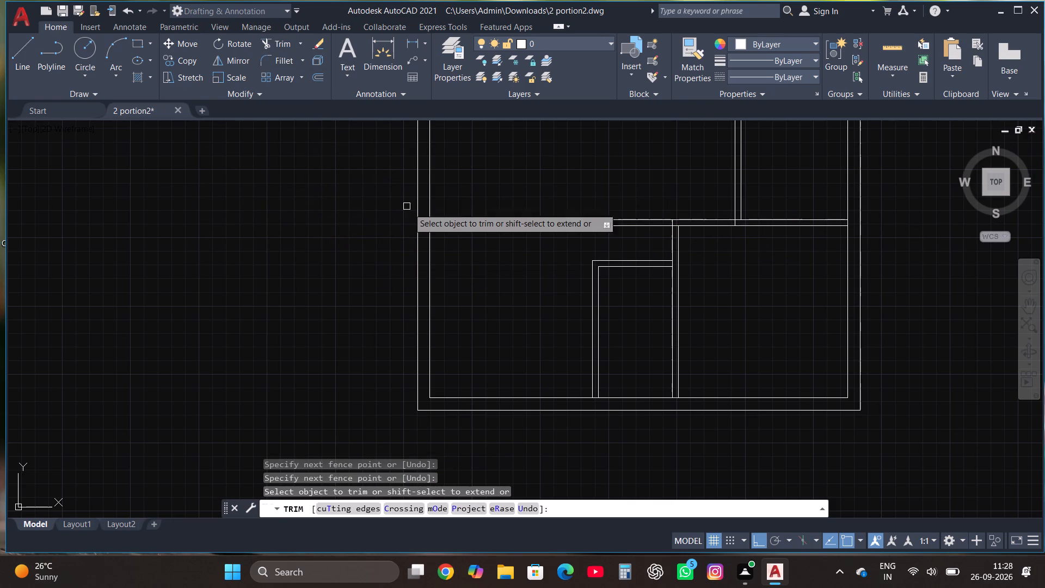
pyautogui.click(422, 226)
pyautogui.click(423, 218)
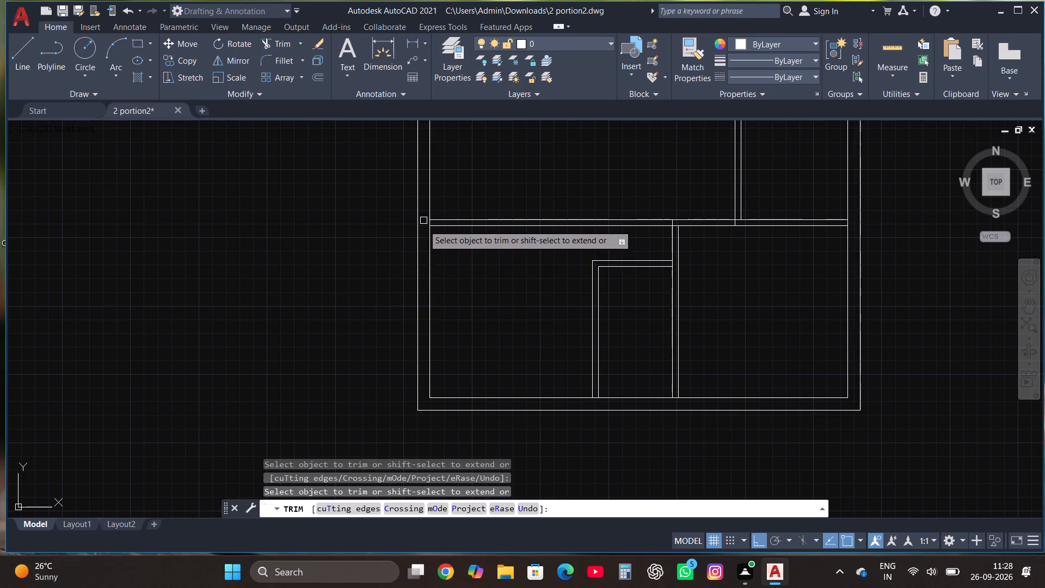
pyautogui.press('Escape')
# Draw two vertical lines from the small room's upper-left inner and outer corners up past the horizontal partition.
pyautogui.click(10, 45)
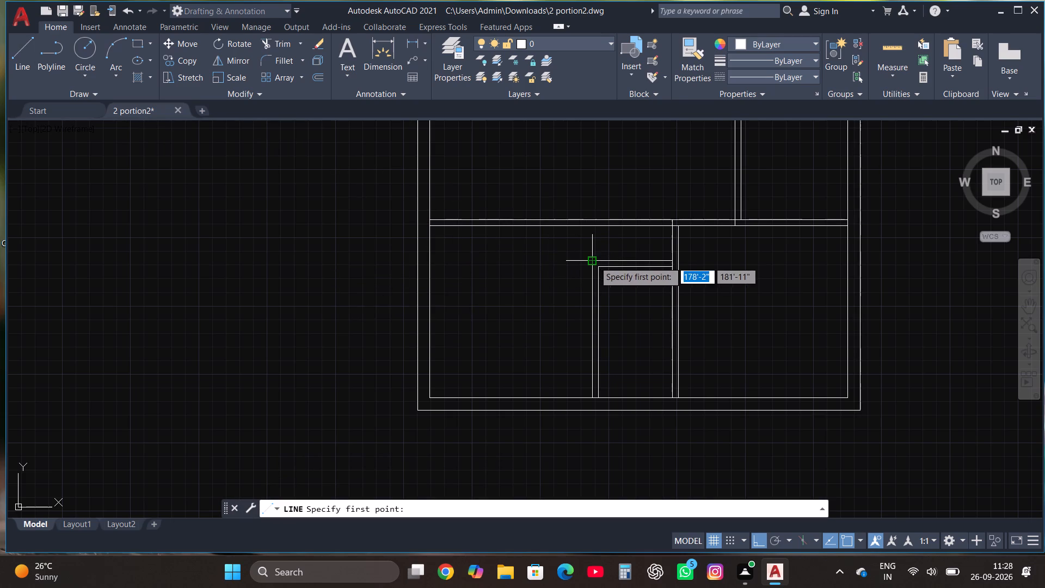
pyautogui.click(594, 262)
pyautogui.click(595, 191)
pyautogui.click(11, 51)
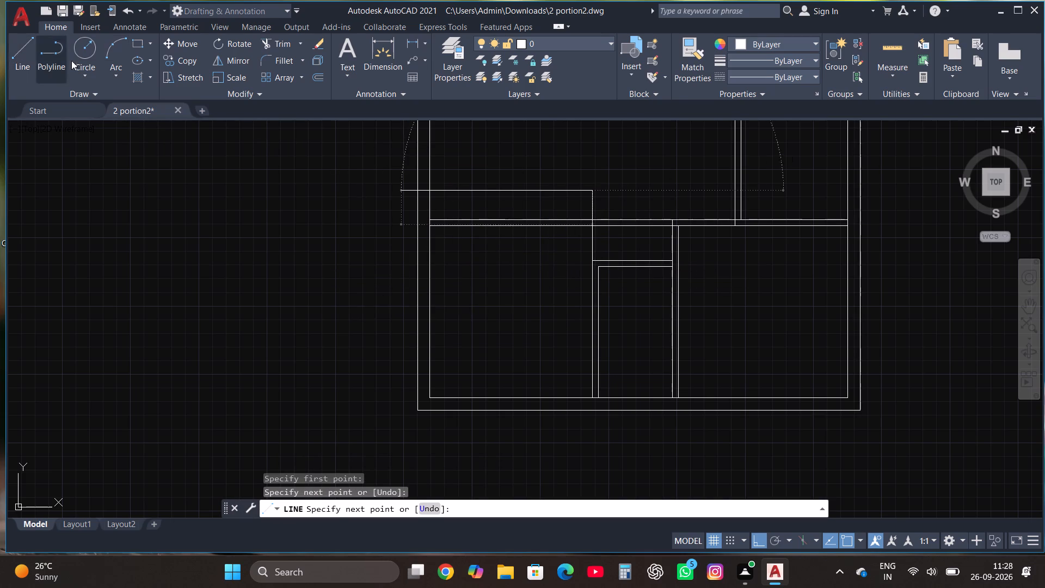
pyautogui.click(600, 265)
pyautogui.click(603, 197)
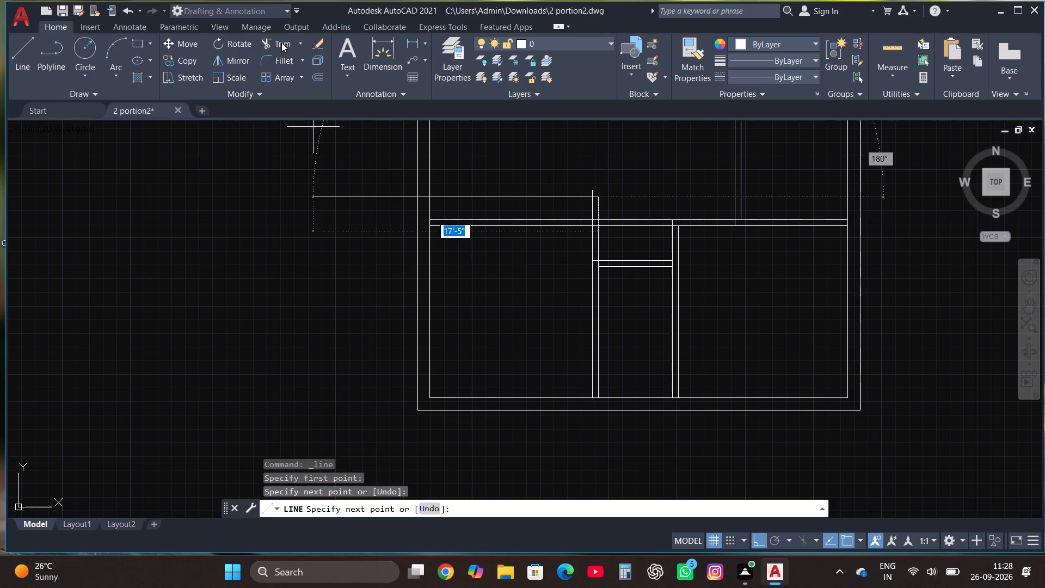
# Trim the vertical lines' ends above the horizontal partition's lower face and the line pieces crossing inside the small room's left partition.
pyautogui.click(281, 41)
pyautogui.click(565, 203)
pyautogui.click(650, 203)
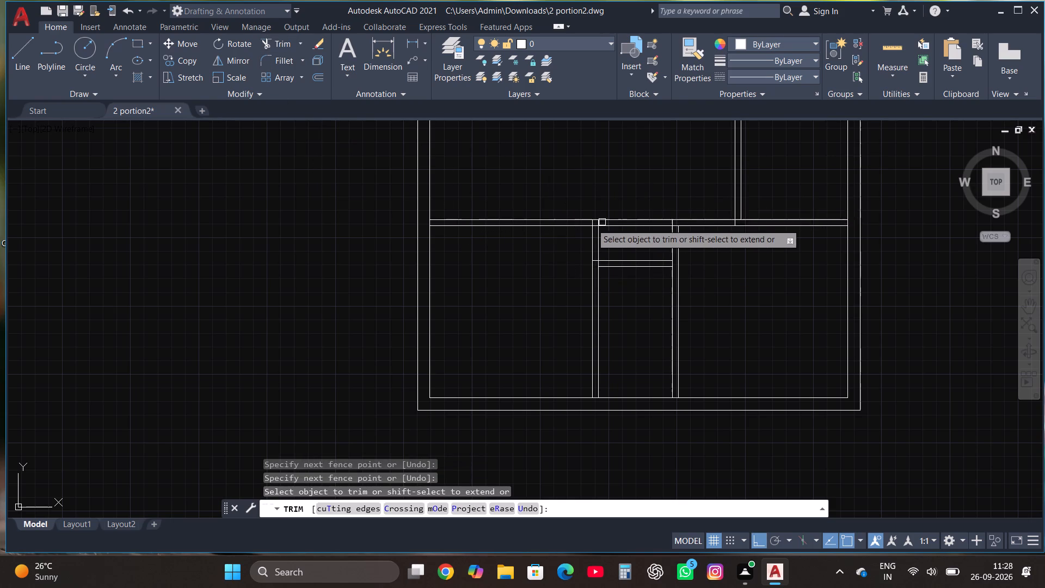
pyautogui.scroll(4, 592, 224)
pyautogui.click(548, 221)
pyautogui.click(660, 219)
pyautogui.click(611, 230)
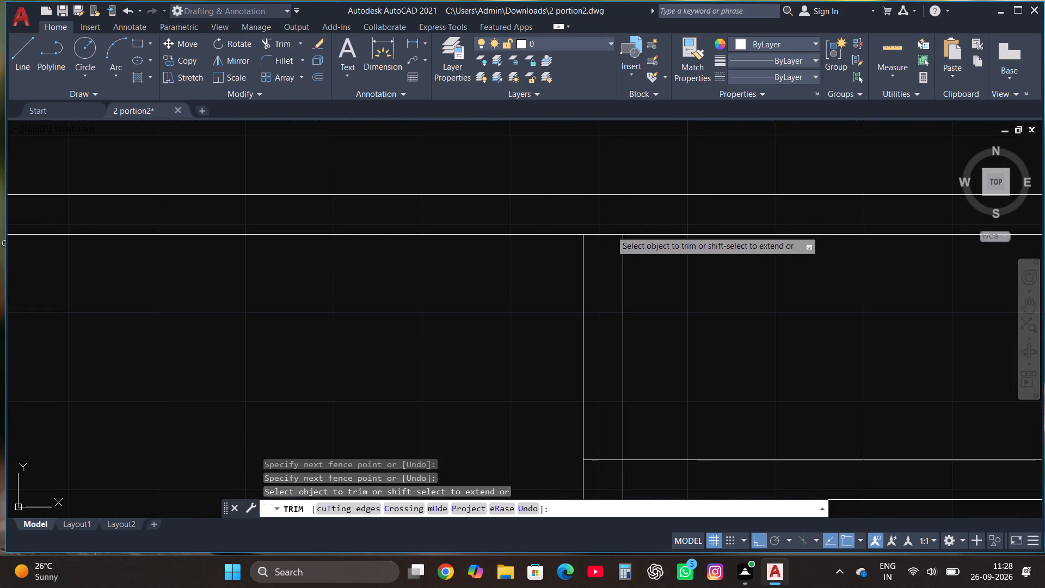
pyautogui.click(608, 250)
pyautogui.scroll(-3, 604, 212)
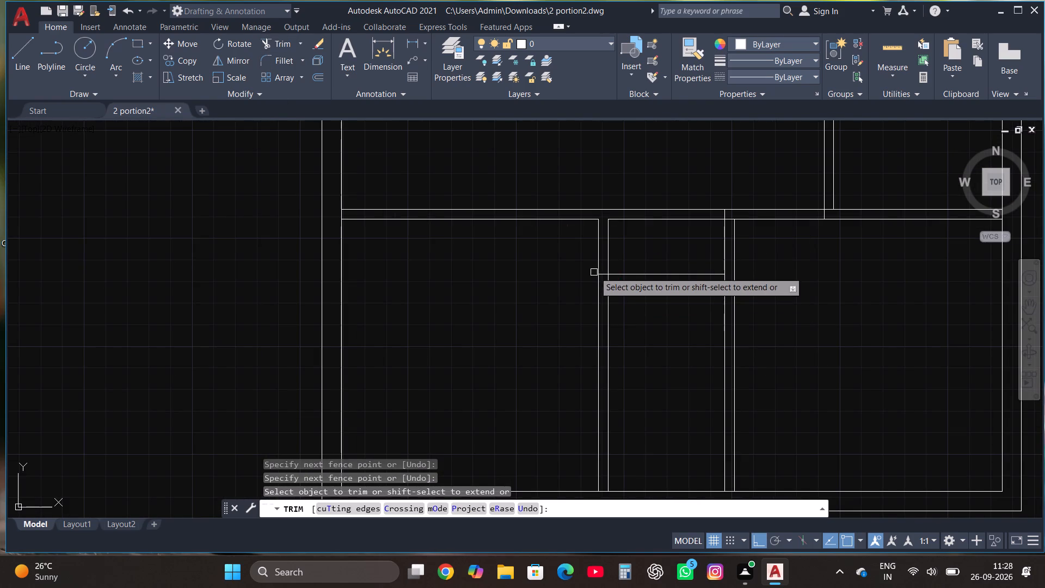
pyautogui.click(604, 274)
pyautogui.press('Escape')
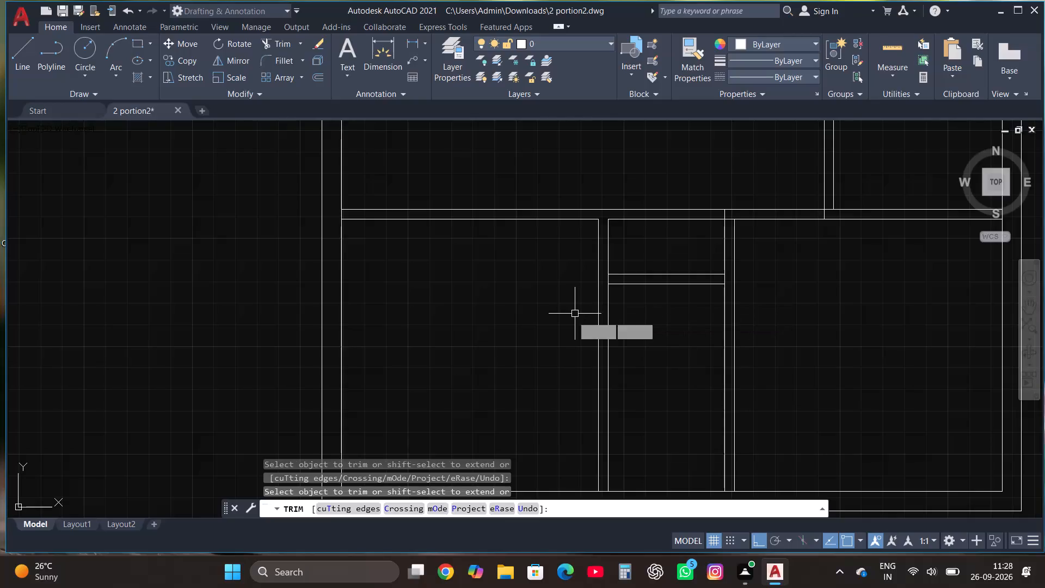
# Trim the short vertical piece inside the horizontal partition above the lower-right room's left partition.
pyautogui.scroll(-3, 572, 318)
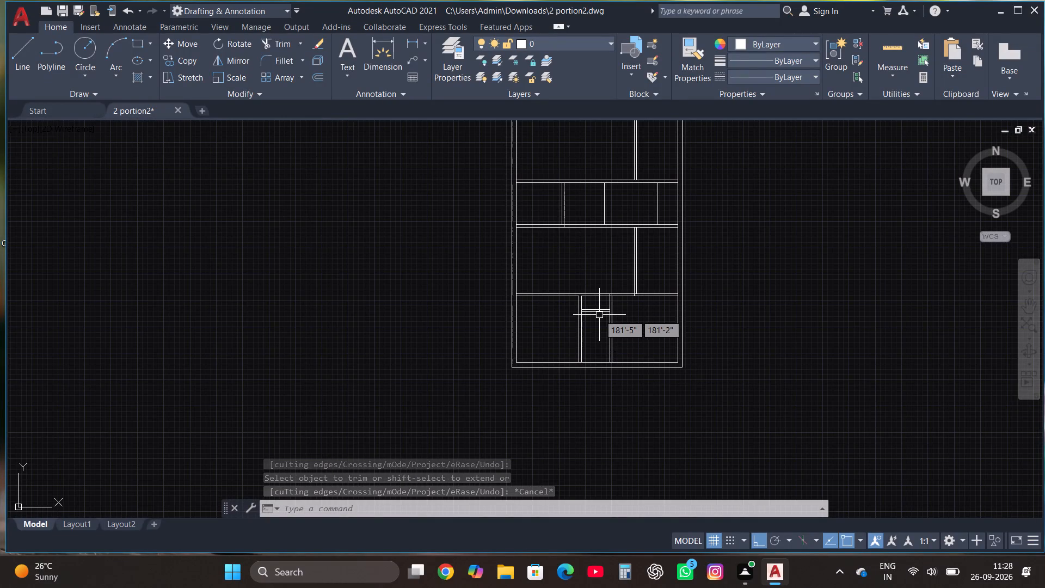
pyautogui.scroll(4, 607, 304)
pyautogui.click(284, 44)
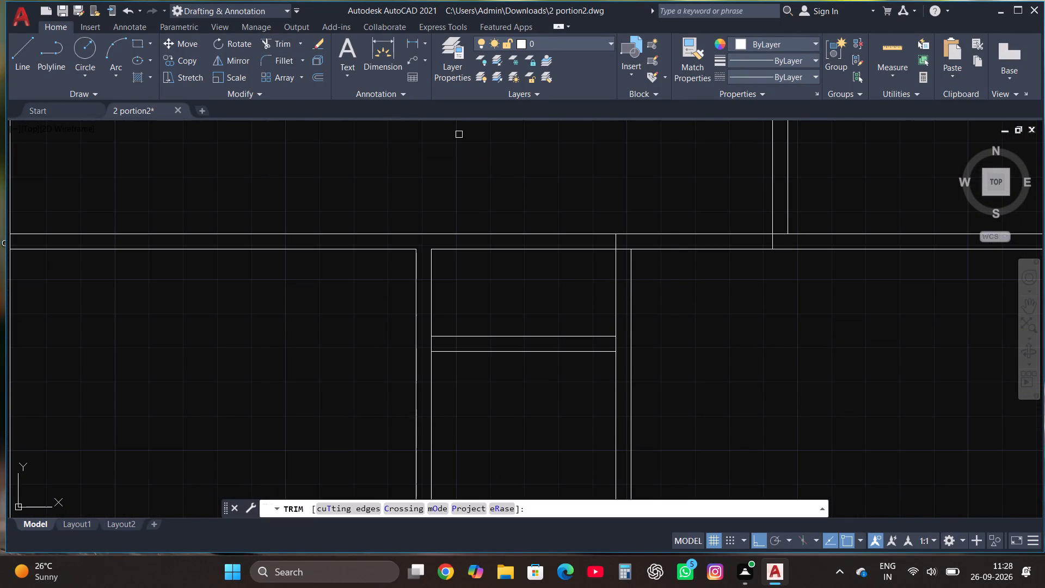
pyautogui.click(614, 240)
pyautogui.press('Escape')
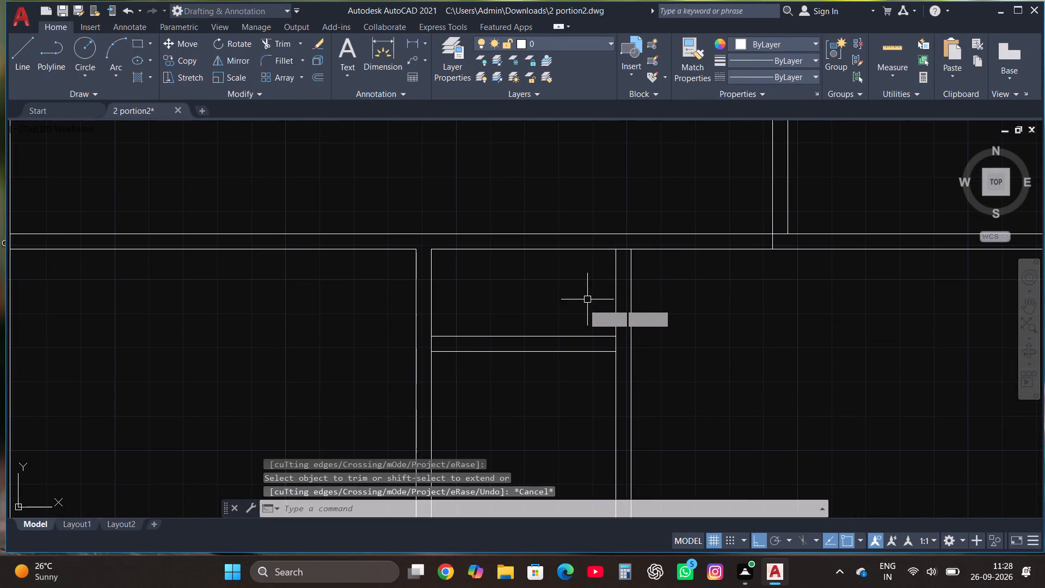
# Save the drawing with the completed lower rooms.
pyautogui.scroll(-2, 584, 312)
pyautogui.scroll(-1, 554, 375)
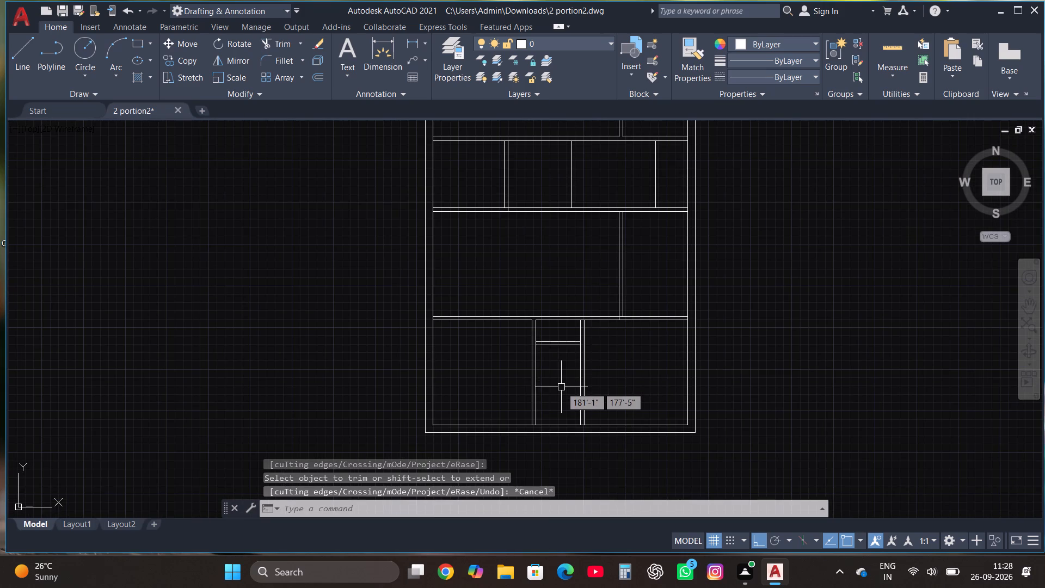
pyautogui.scroll(-1, 563, 386)
pyautogui.hotkey('ctrl', 's')
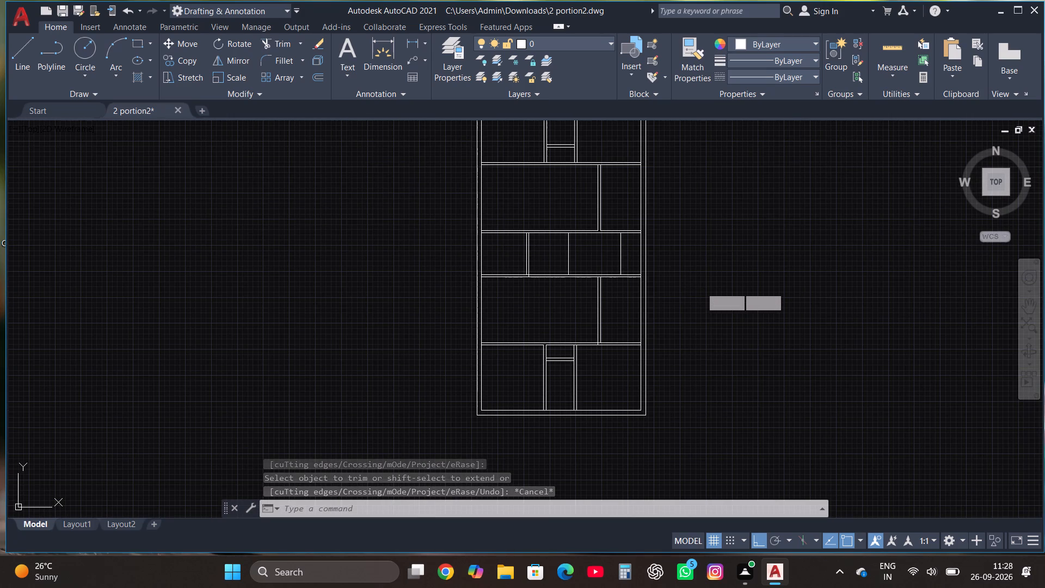
# Save the drawing as 2 portion2 in Downloads in AutoCAD 2018 Drawing format, replacing the existing file.
pyautogui.scroll(-1, 503, 436)
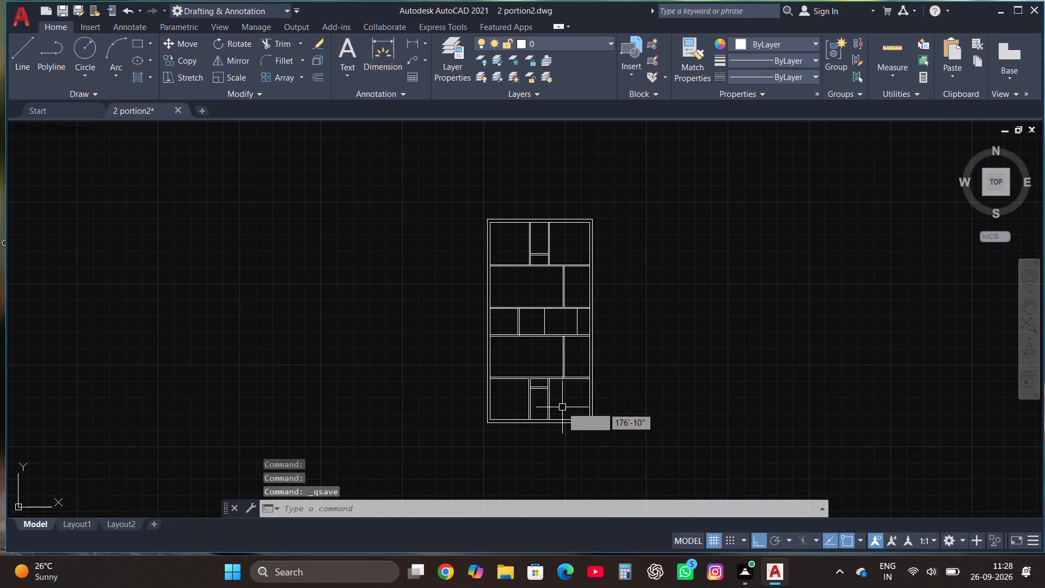
pyautogui.click(21, 16)
pyautogui.click(52, 174)
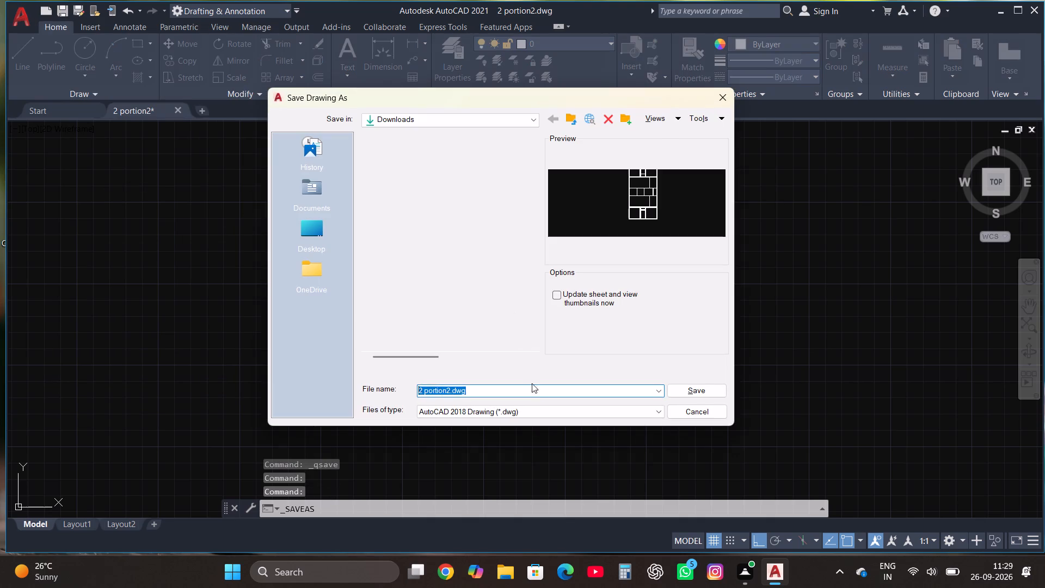
pyautogui.click(683, 385)
pyautogui.click(469, 292)
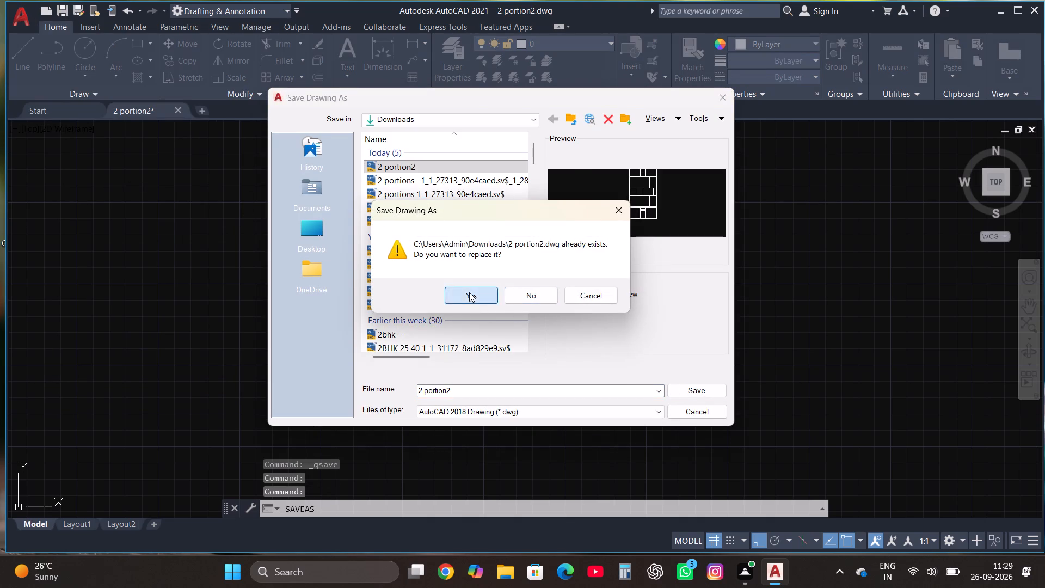
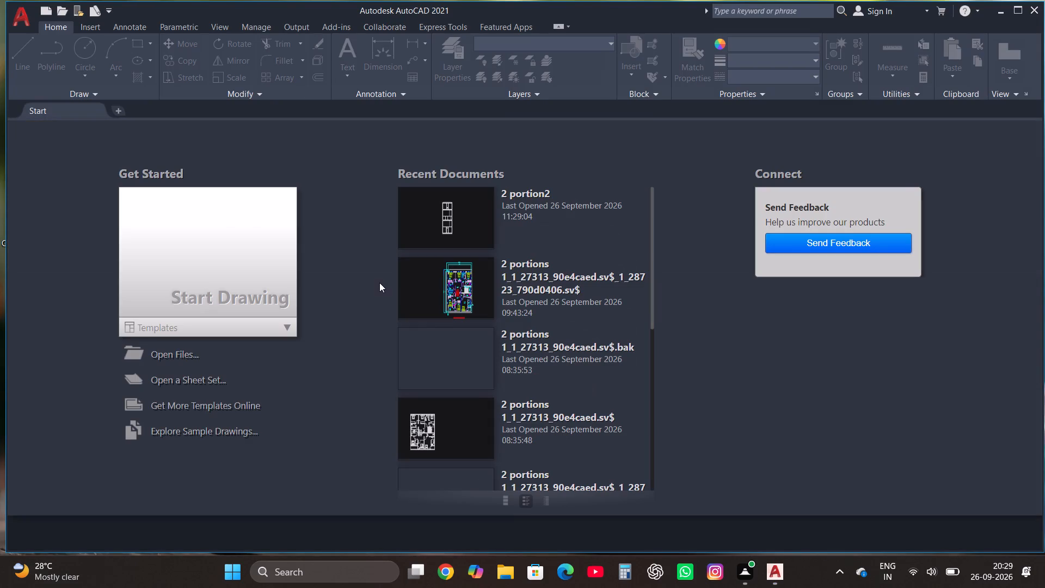
# Open the recent drawing 2 portion2 to bring up the floor plan.
pyautogui.click(450, 223)
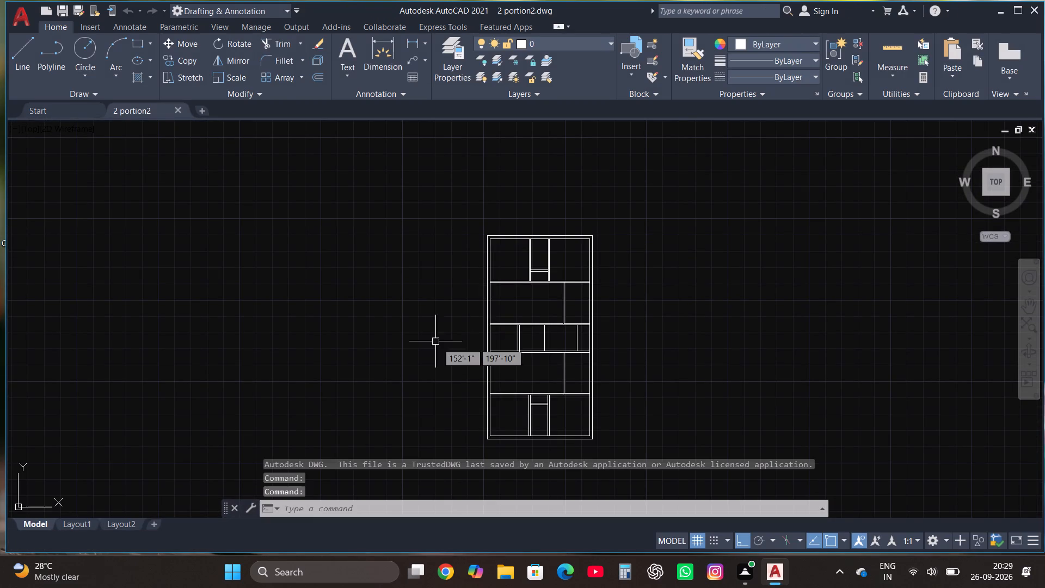
pyautogui.scroll(-3, 591, 269)
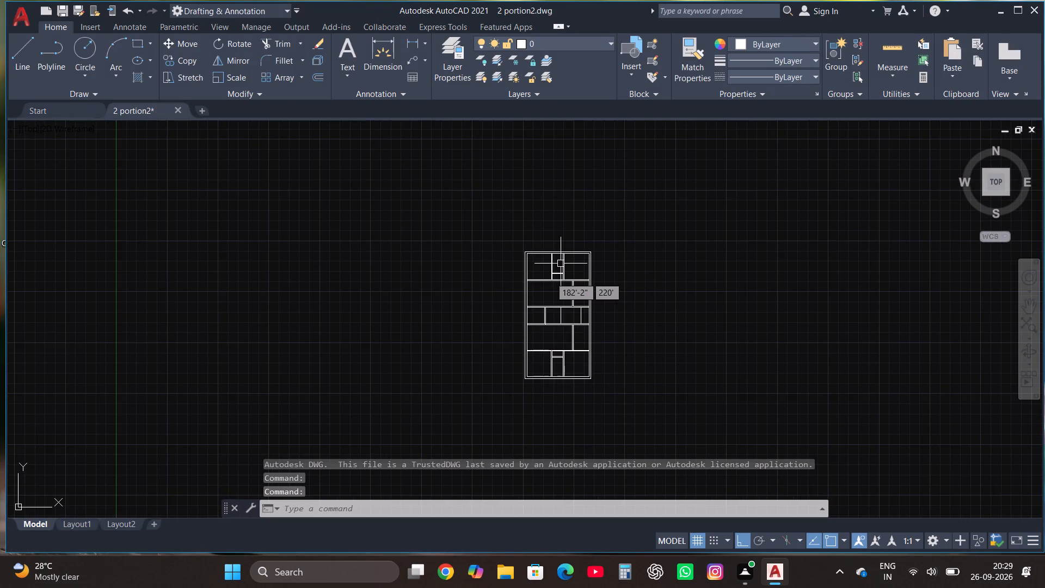
pyautogui.scroll(1, 607, 311)
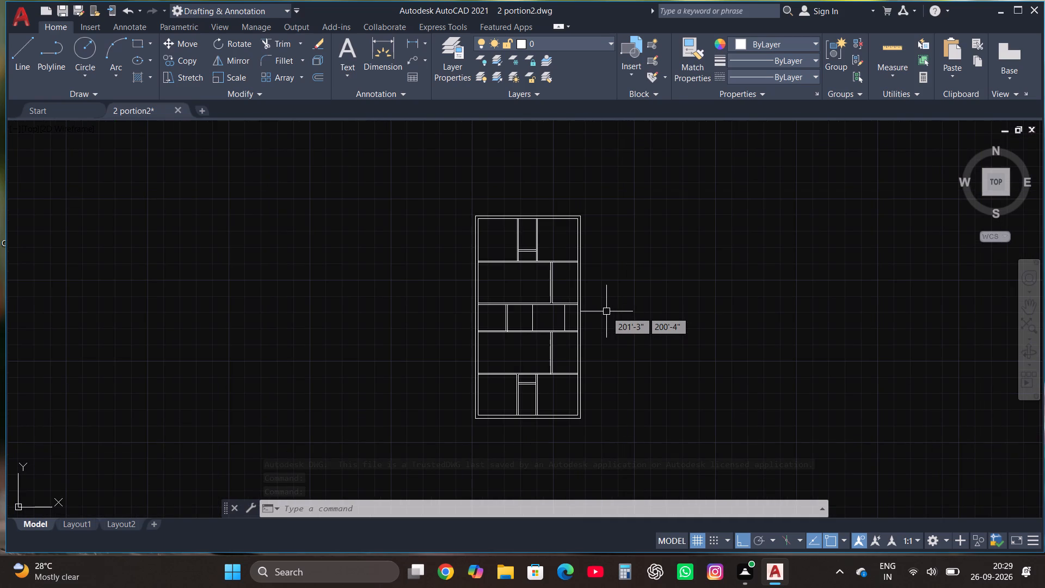
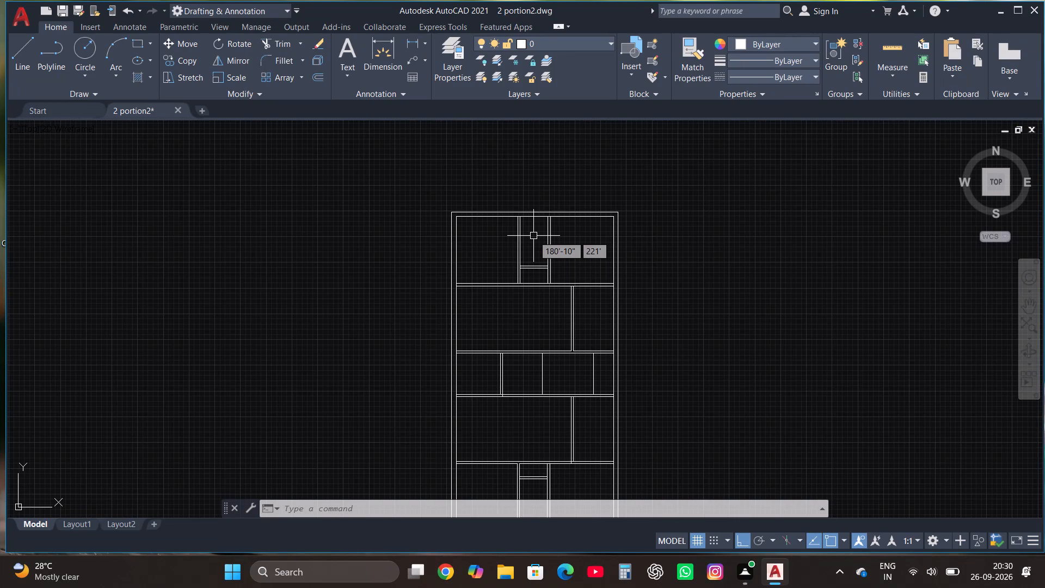
# Insert the Door - Imperial and Toilet - Imperial blocks from the tool palettes in the empty space right of the floor plan.
pyautogui.scroll(-2, 531, 243)
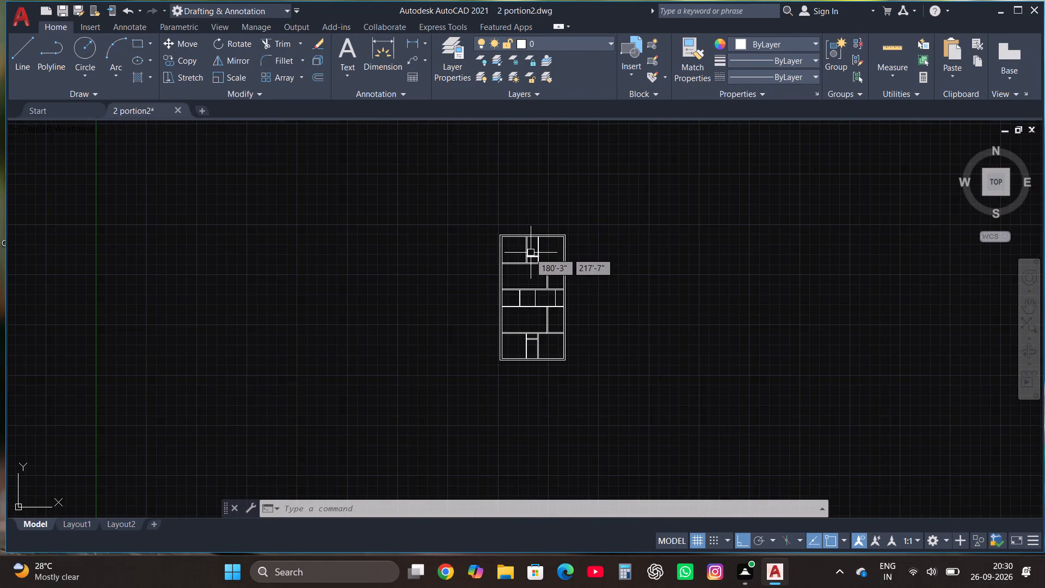
pyautogui.scroll(3, 579, 247)
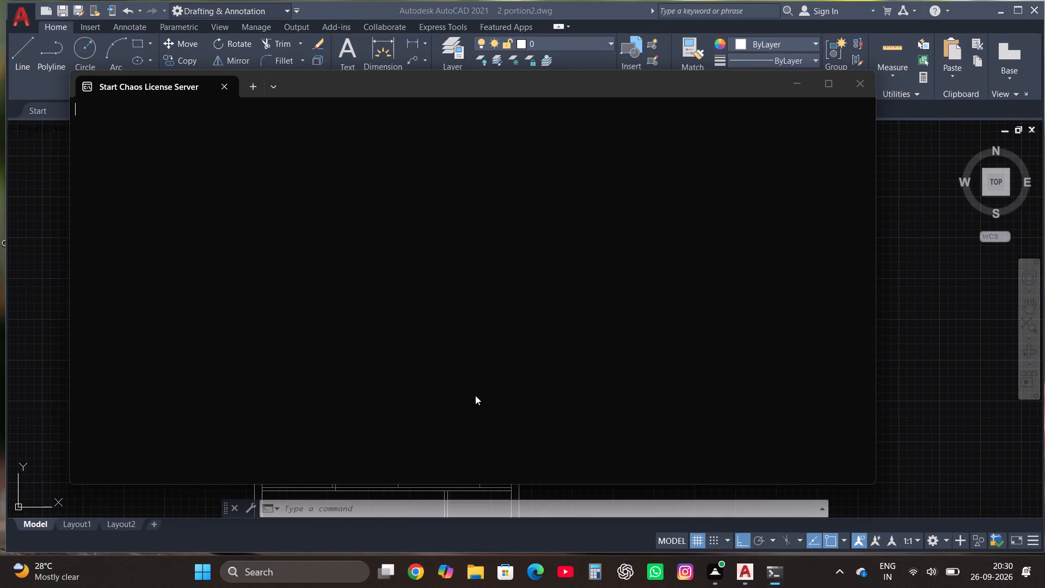
pyautogui.scroll(-5, 522, 369)
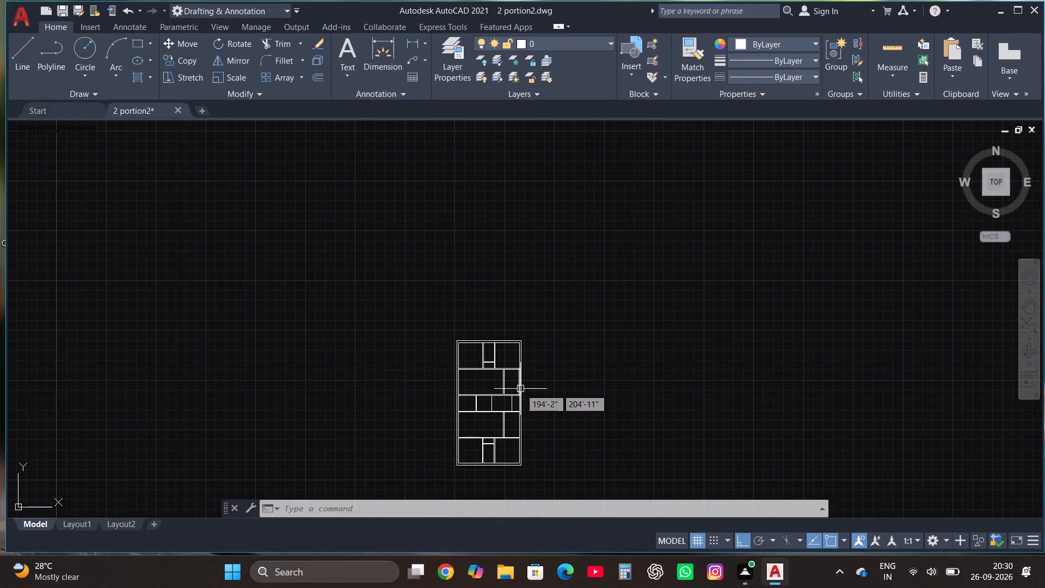
pyautogui.scroll(4, 519, 424)
pyautogui.write('tool')
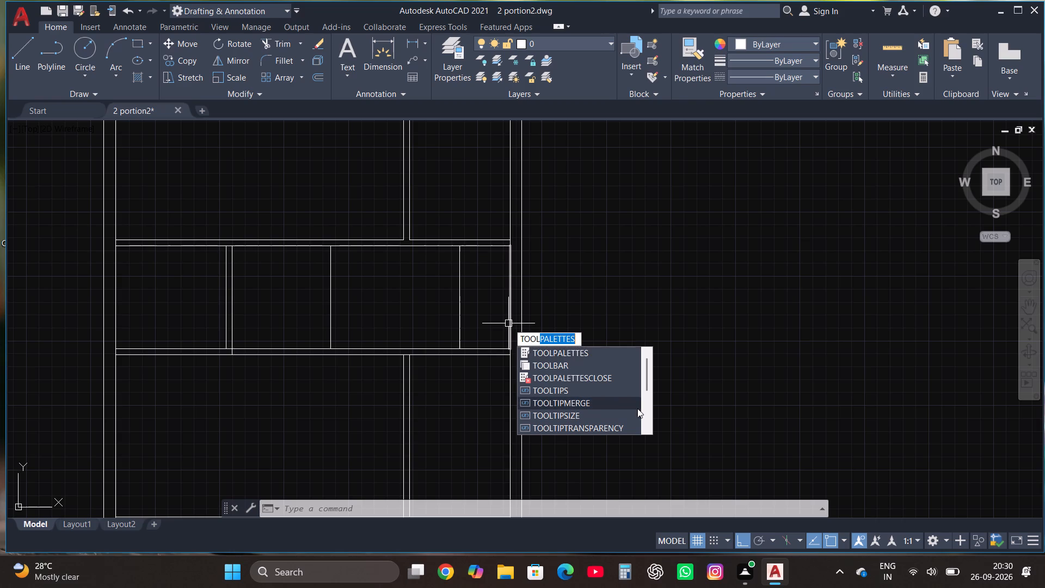
pyautogui.click(579, 349)
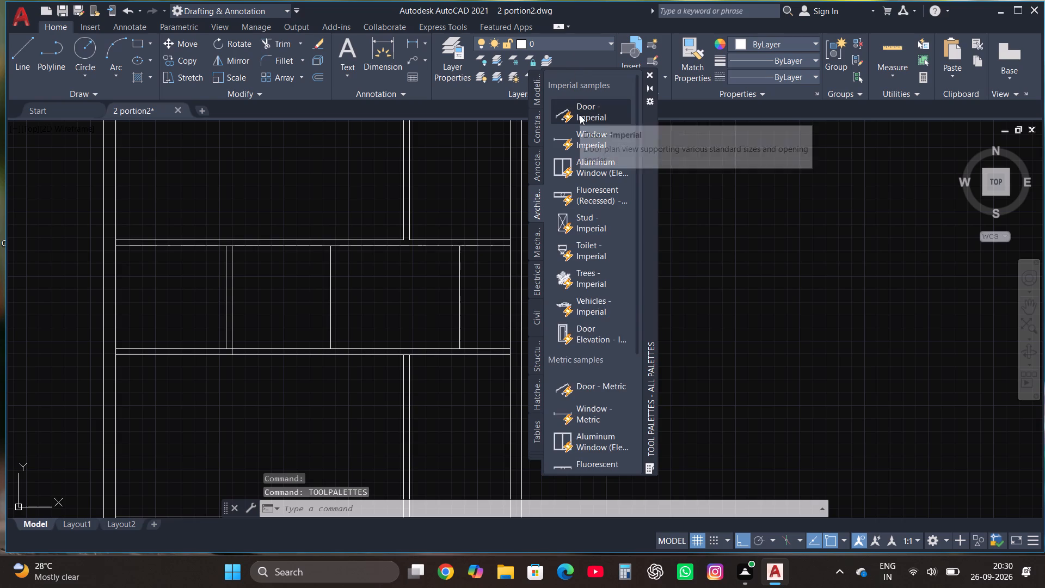
pyautogui.click(580, 115)
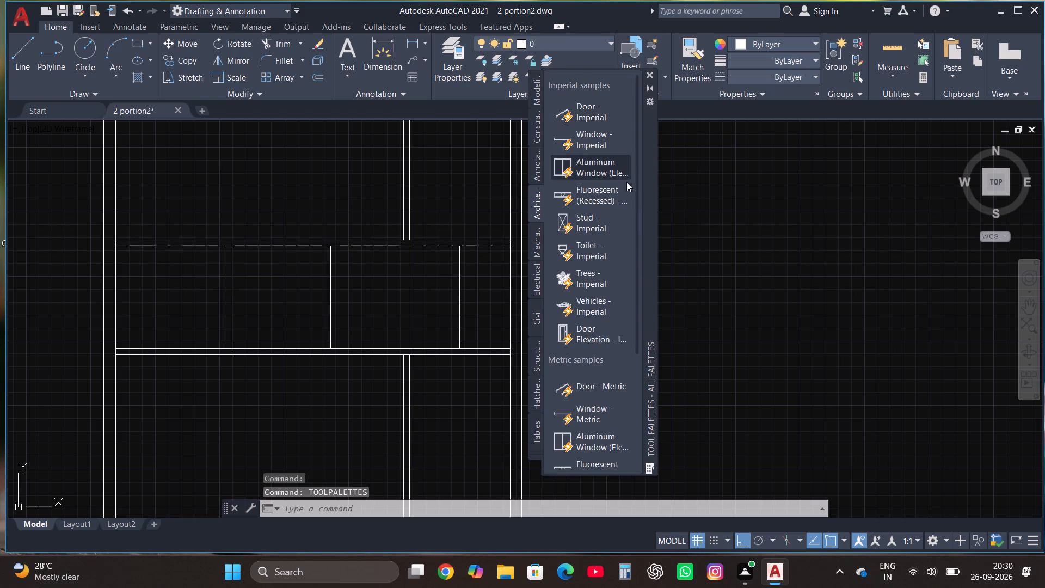
pyautogui.click(698, 265)
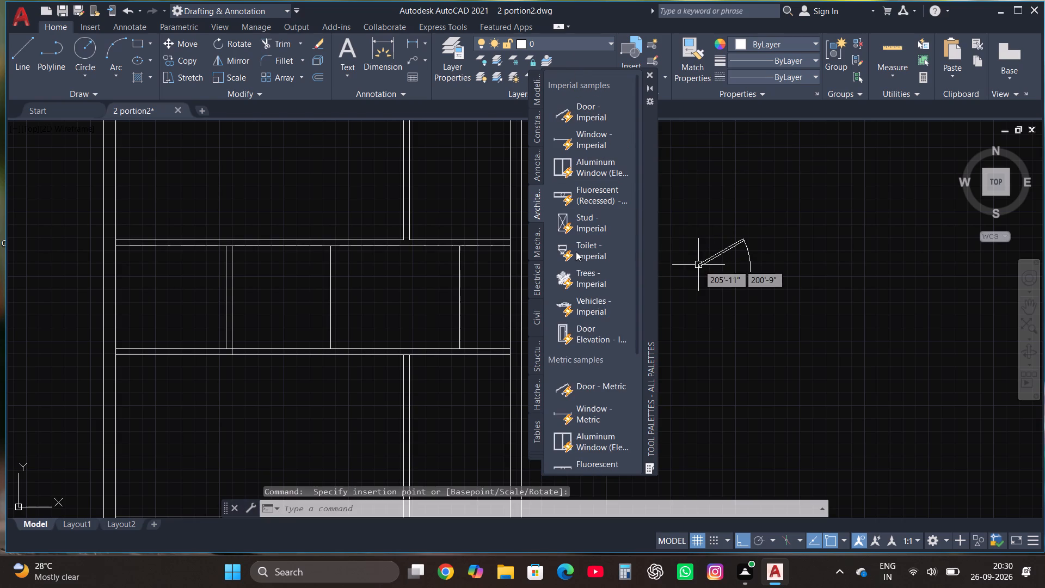
pyautogui.click(575, 252)
pyautogui.click(726, 340)
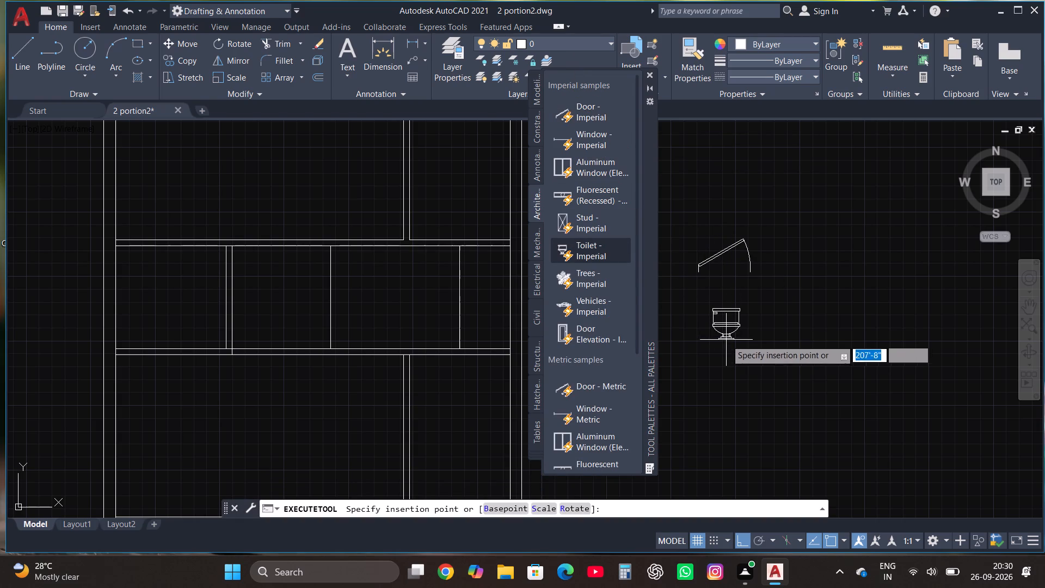
pyautogui.click(650, 74)
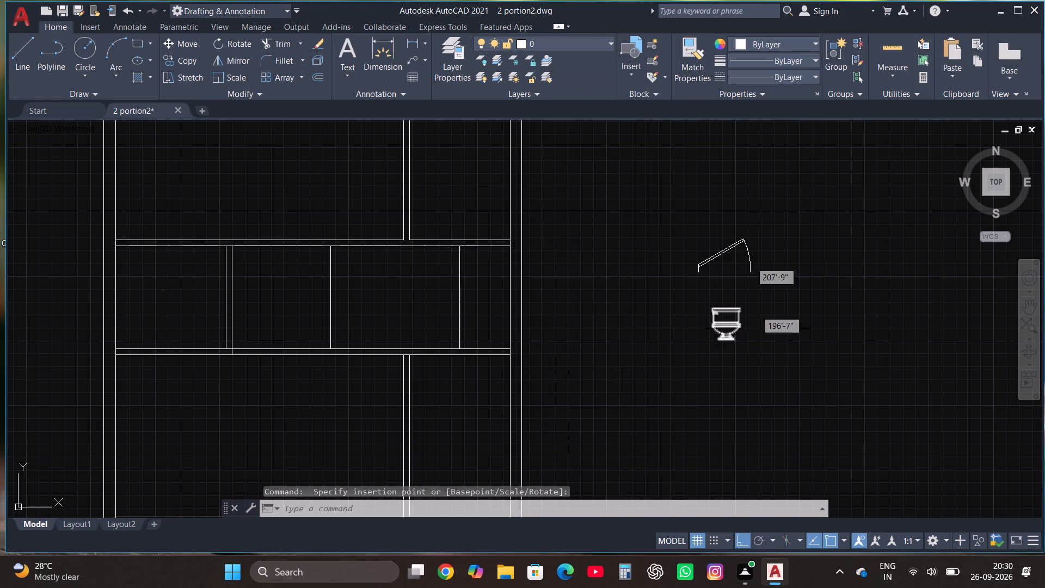
# Set the door block to Open 90º and the toilet block to Elongated (Plan).
pyautogui.click(727, 246)
pyautogui.click(694, 246)
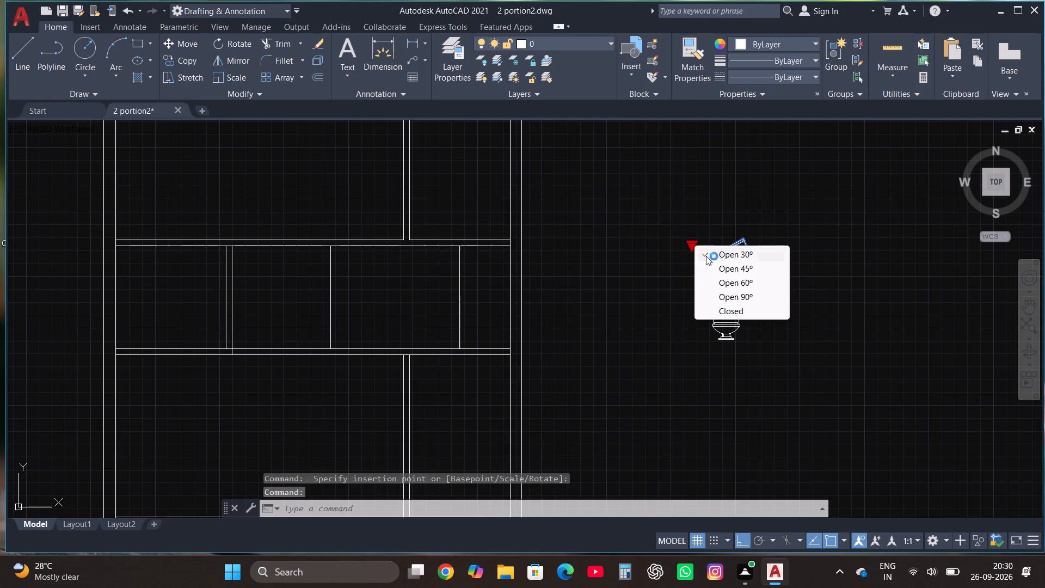
pyautogui.click(746, 291)
pyautogui.click(721, 321)
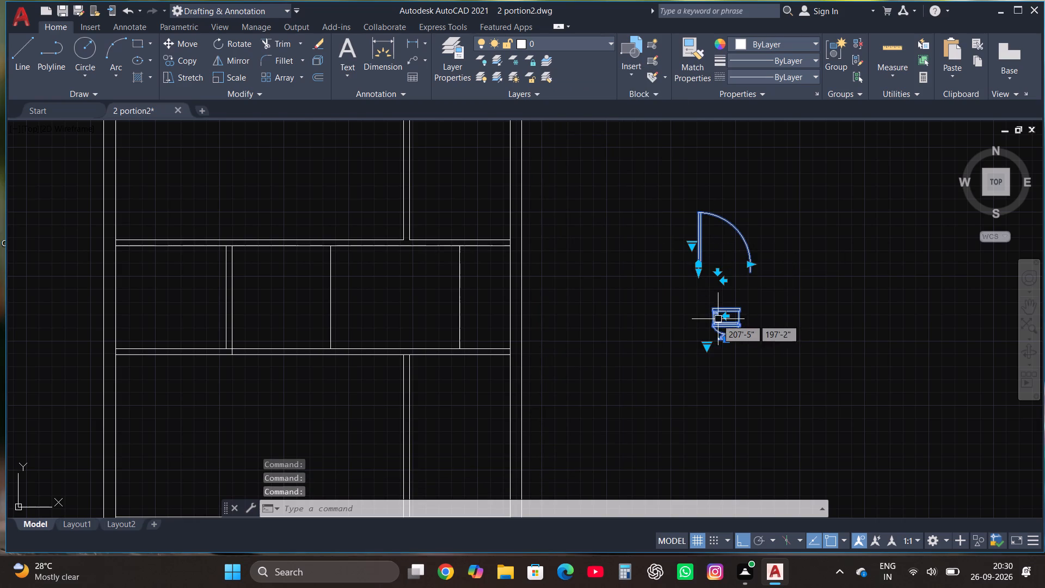
pyautogui.click(705, 346)
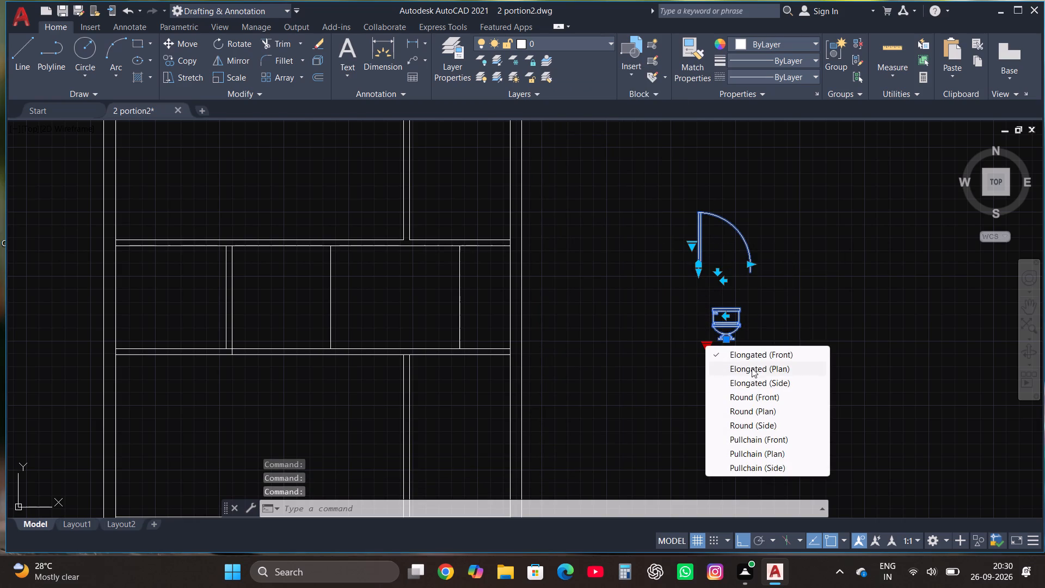
pyautogui.click(752, 368)
pyautogui.press('Escape')
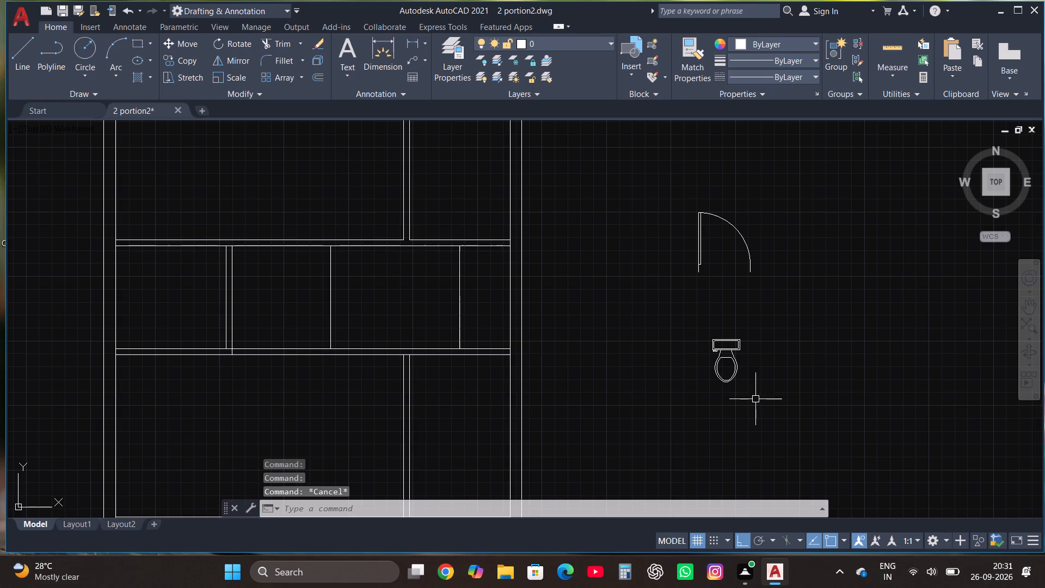
# Mirror the door across a vertical line on its right side, keeping the source door.
pyautogui.click(740, 252)
pyautogui.click(651, 222)
pyautogui.scroll(-1, 618, 330)
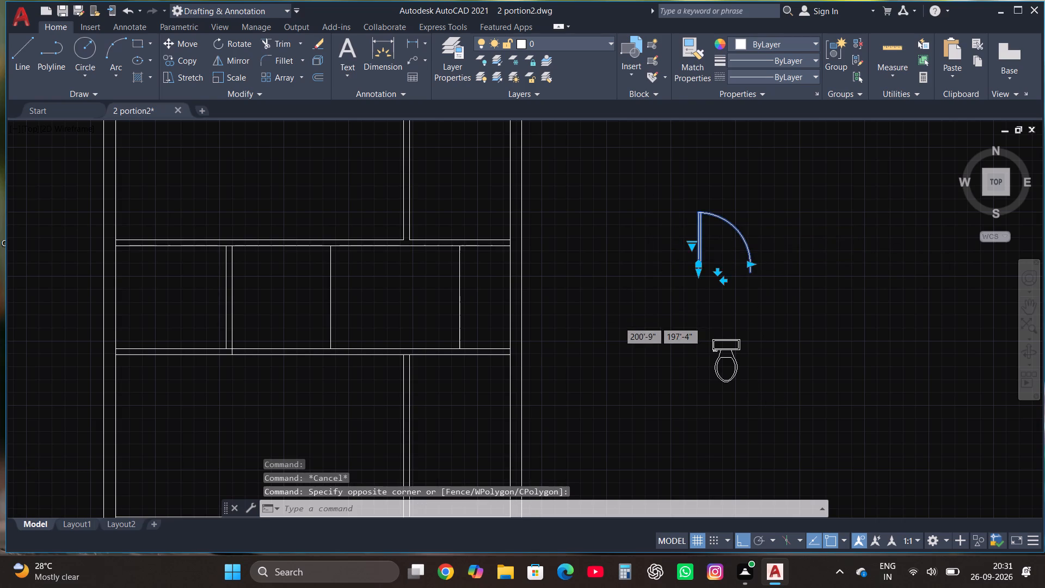
pyautogui.scroll(3, 801, 292)
pyautogui.scroll(-2, 788, 292)
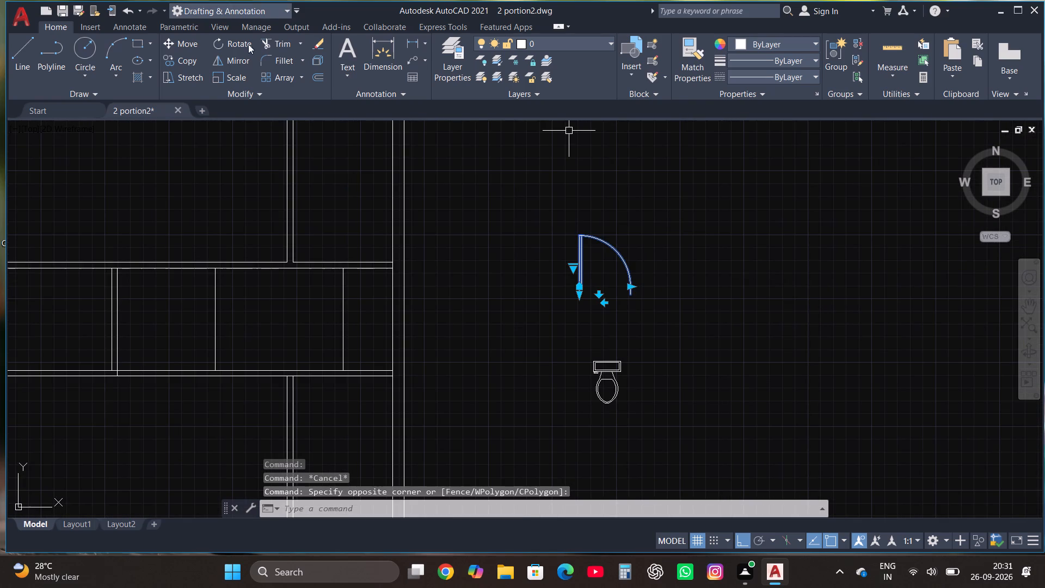
pyautogui.click(232, 63)
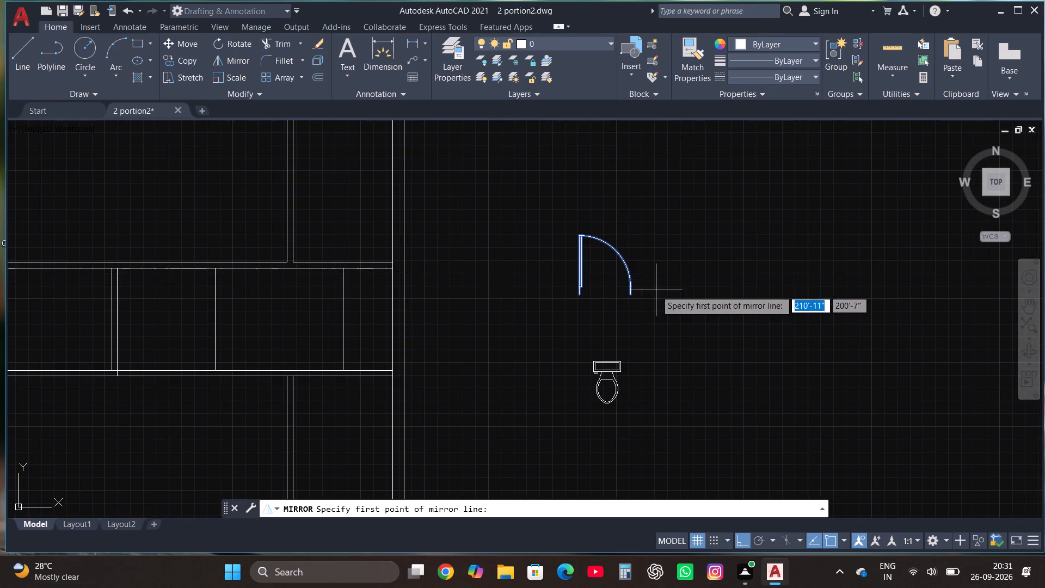
pyautogui.click(652, 281)
pyautogui.click(646, 320)
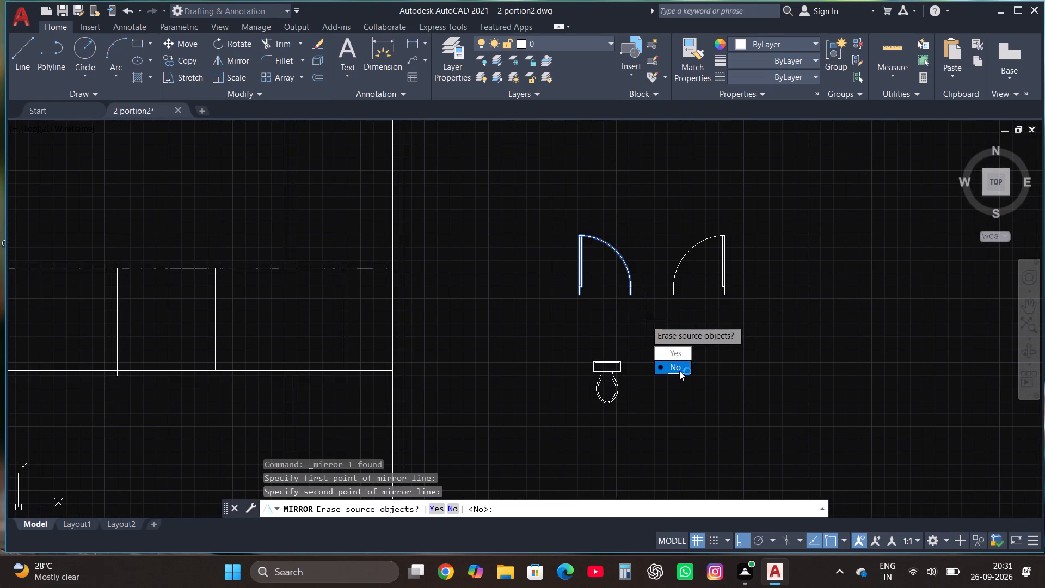
pyautogui.moveTo(679, 370); pyautogui.dragTo(644, 320)
# Mirror both doors downward across a horizontal line just below them, keeping the source doors.
pyautogui.click(687, 290)
pyautogui.click(588, 257)
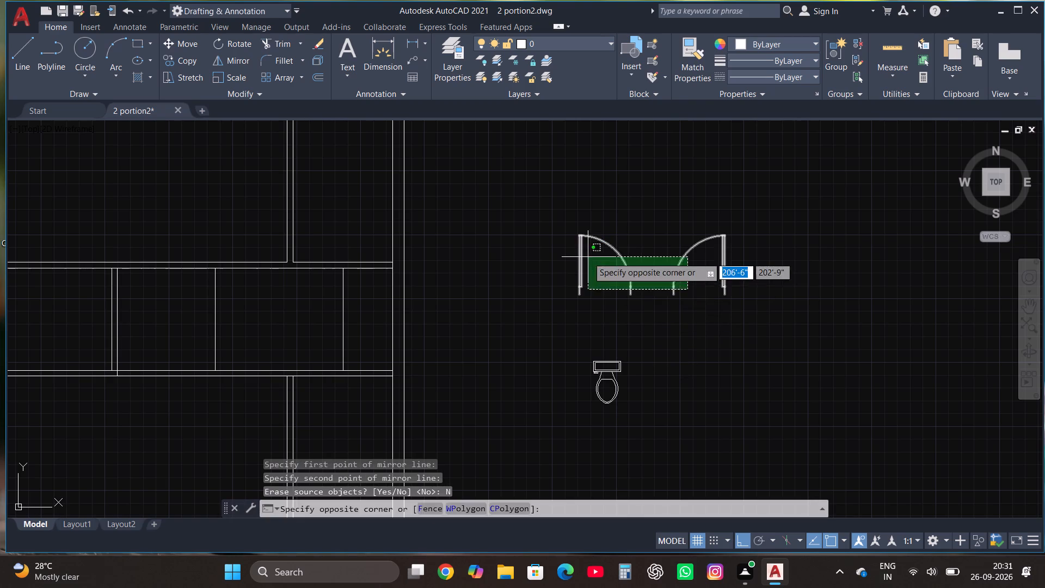
pyautogui.click(239, 58)
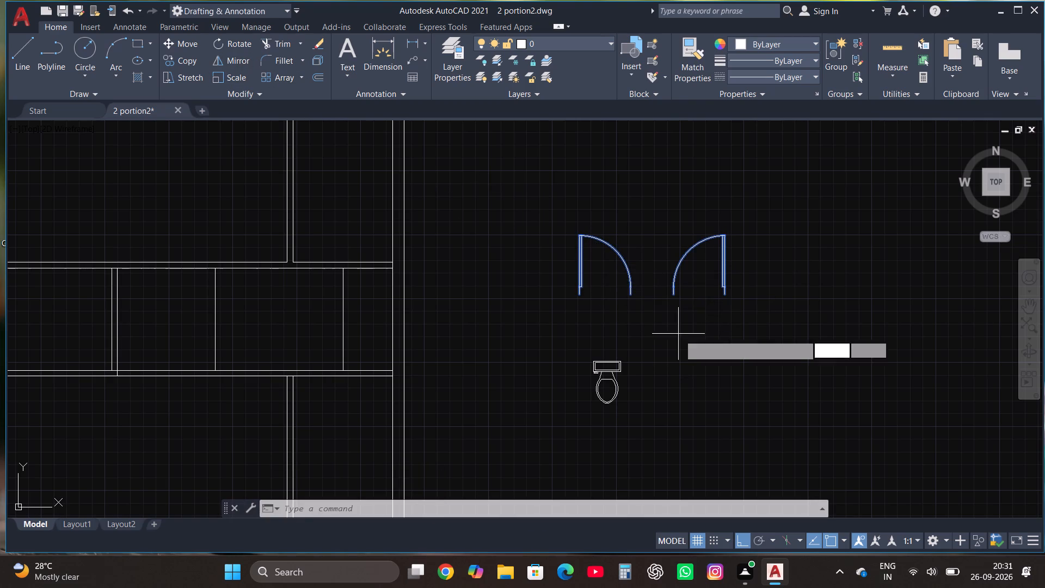
pyautogui.click(648, 299)
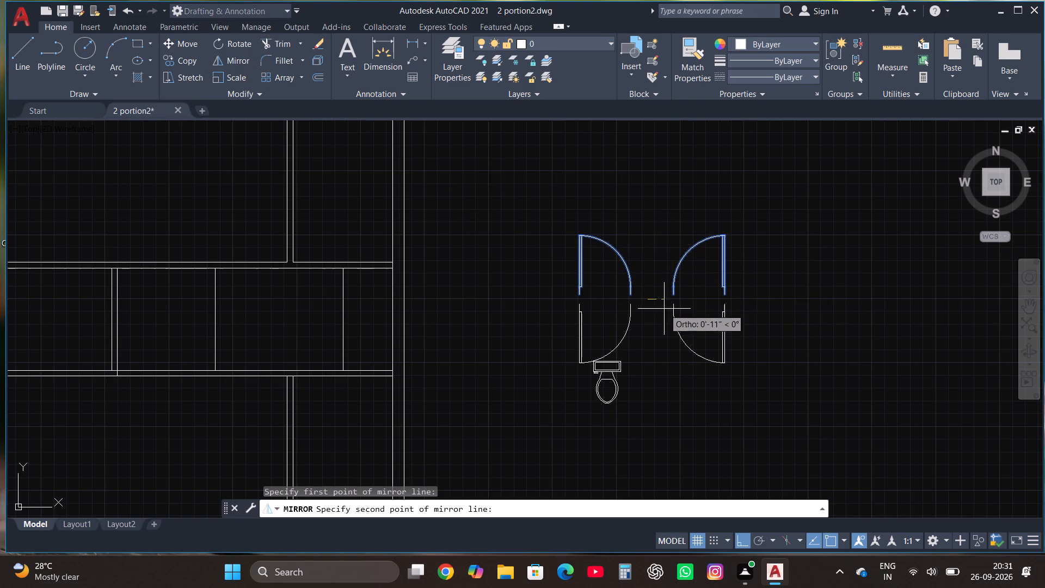
pyautogui.click(666, 314)
pyautogui.moveTo(693, 360); pyautogui.dragTo(666, 314)
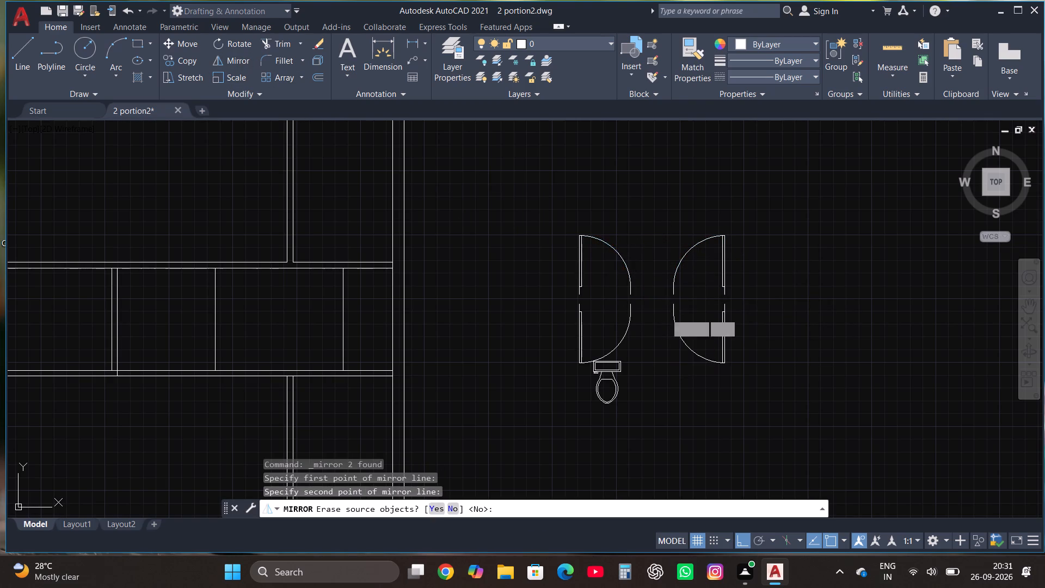
# Copy the upper-left door of the four straight up into the empty space above the group.
pyautogui.click(590, 236)
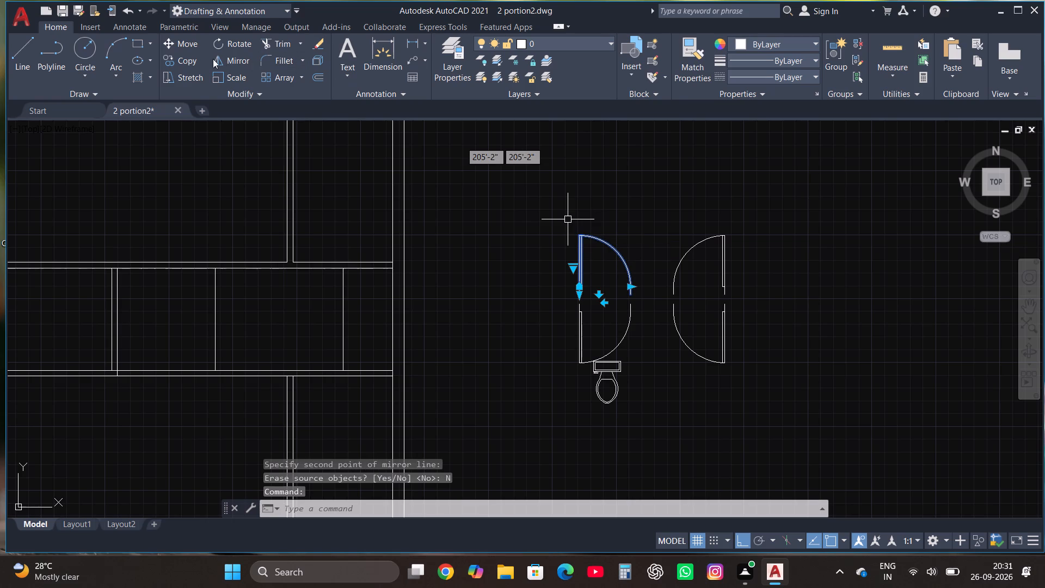
pyautogui.click(192, 58)
pyautogui.scroll(-1, 276, 275)
pyautogui.click(495, 269)
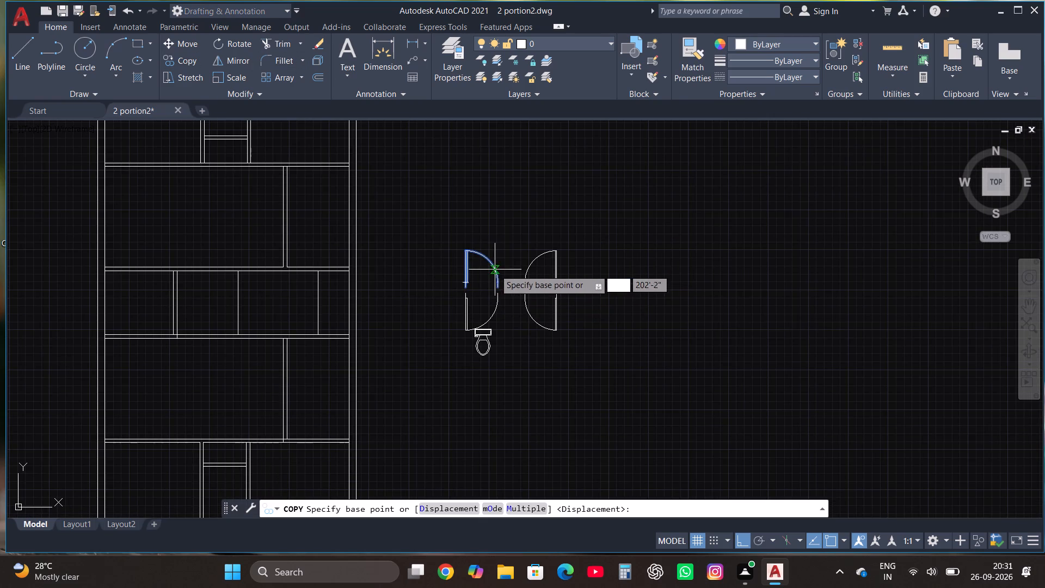
pyautogui.scroll(-3, 482, 296)
pyautogui.scroll(4, 476, 271)
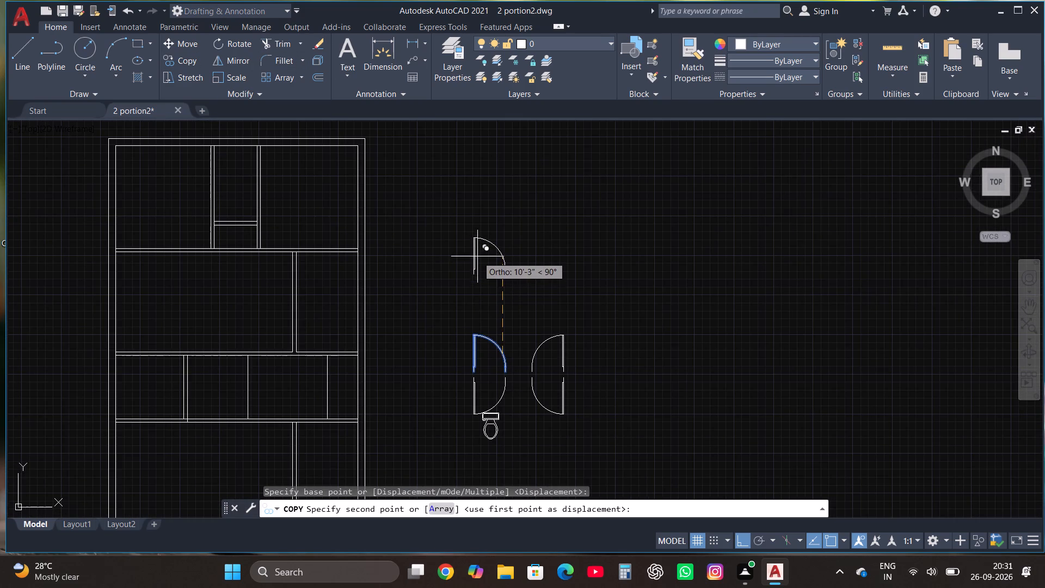
pyautogui.scroll(1, 477, 236)
pyautogui.click(477, 236)
# Rotate the copied door 90° counterclockwise so its leaf lies horizontal.
pyautogui.moveTo(577, 254); pyautogui.dragTo(571, 250)
pyautogui.click(483, 195)
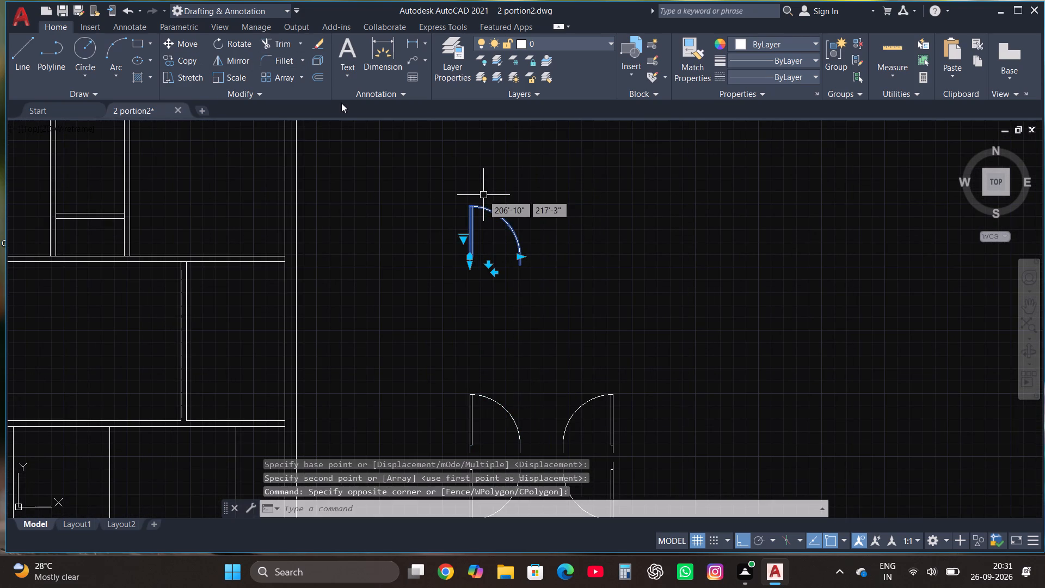
pyautogui.click(240, 47)
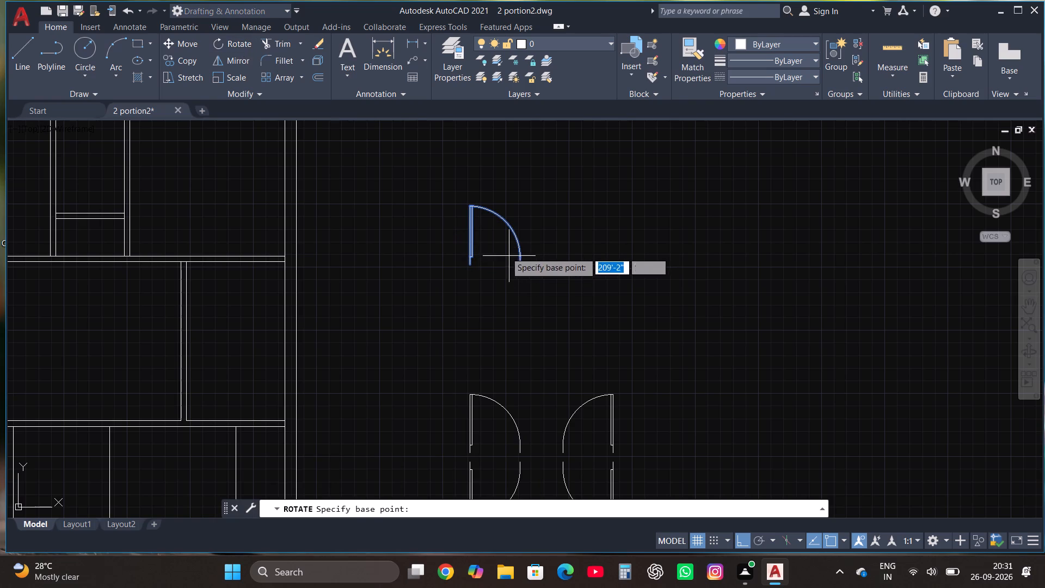
pyautogui.click(506, 252)
pyautogui.click(489, 194)
# Mirror the rotated door upward across a horizontal line just above it, keeping the source door.
pyautogui.click(490, 256)
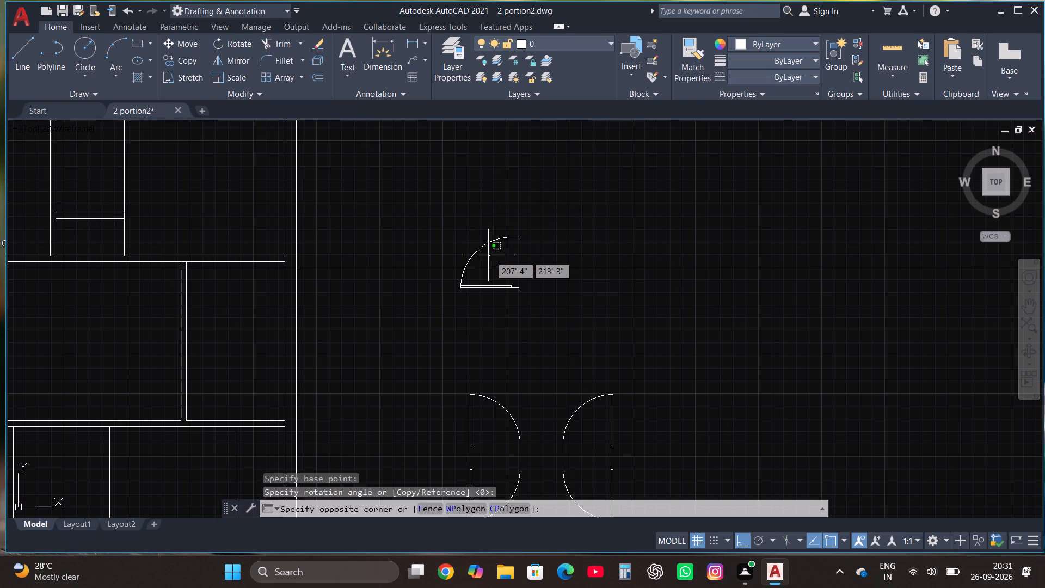
pyautogui.click(458, 220)
pyautogui.click(235, 63)
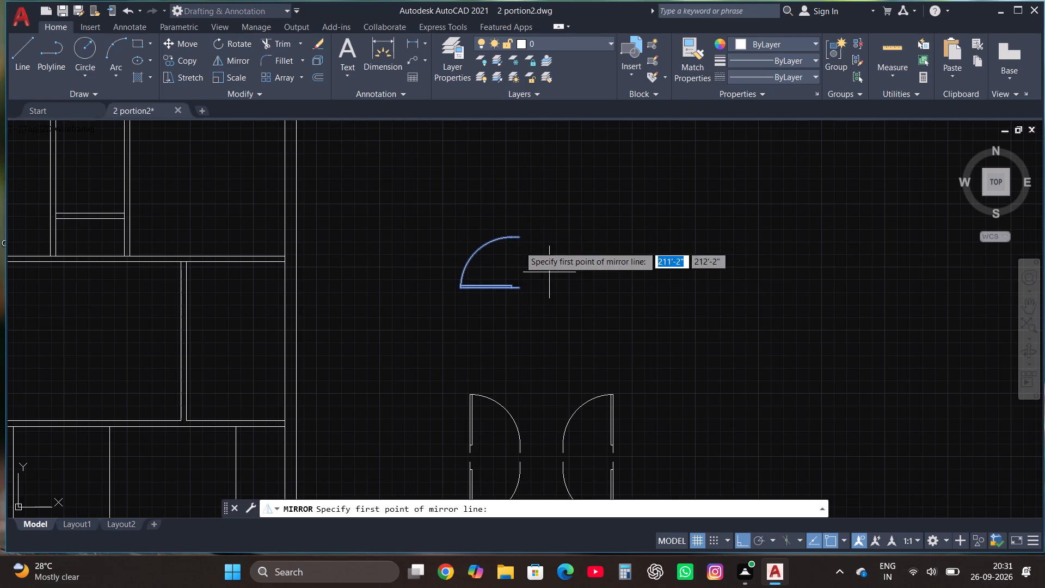
pyautogui.click(491, 224)
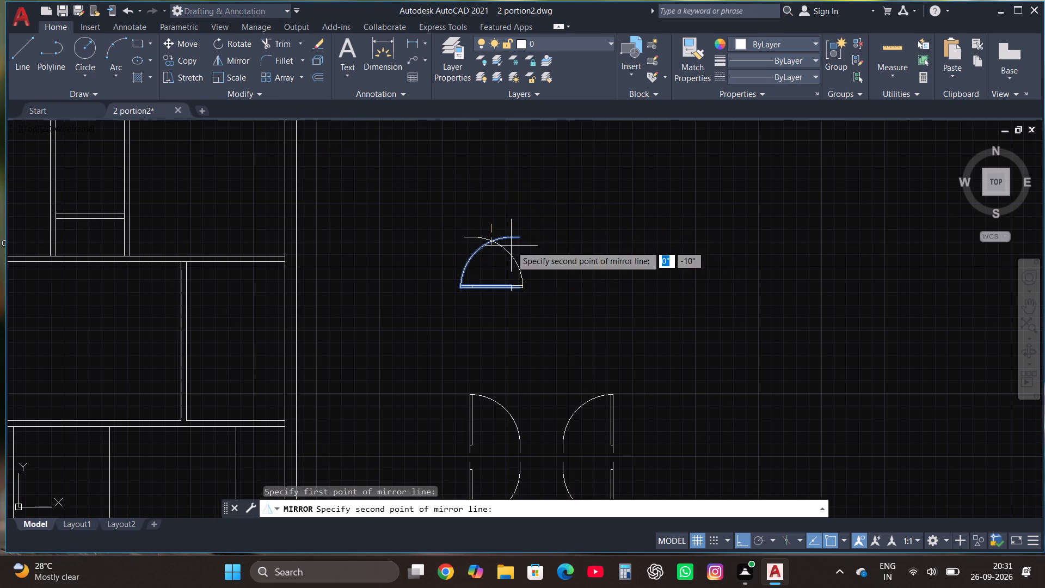
pyautogui.click(511, 220)
pyautogui.moveTo(542, 267); pyautogui.dragTo(511, 220)
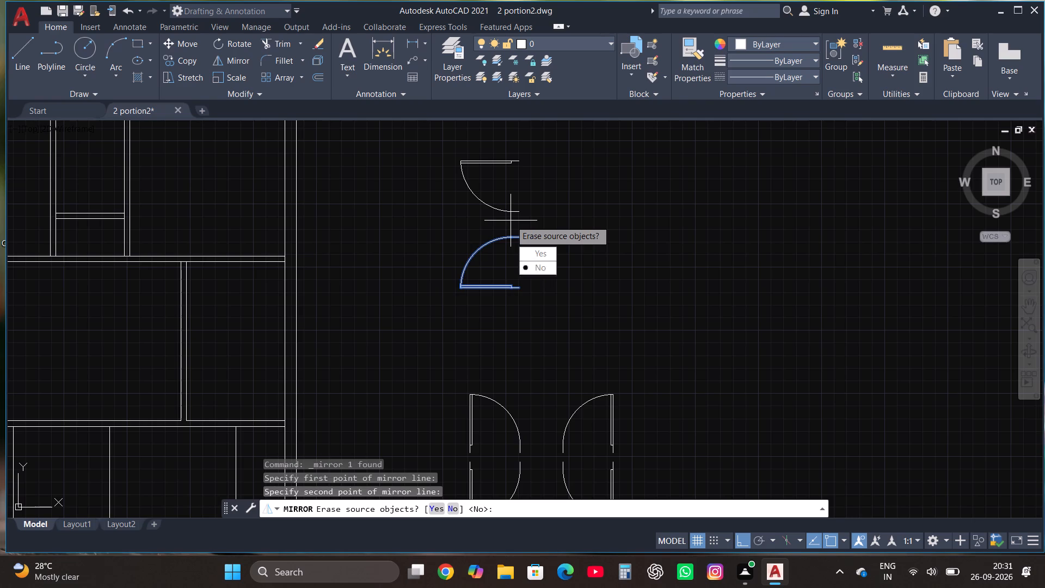
# Mirror the two horizontal-leaf doors across a vertical line to their right, keeping the source doors.
pyautogui.click(508, 255)
pyautogui.click(489, 188)
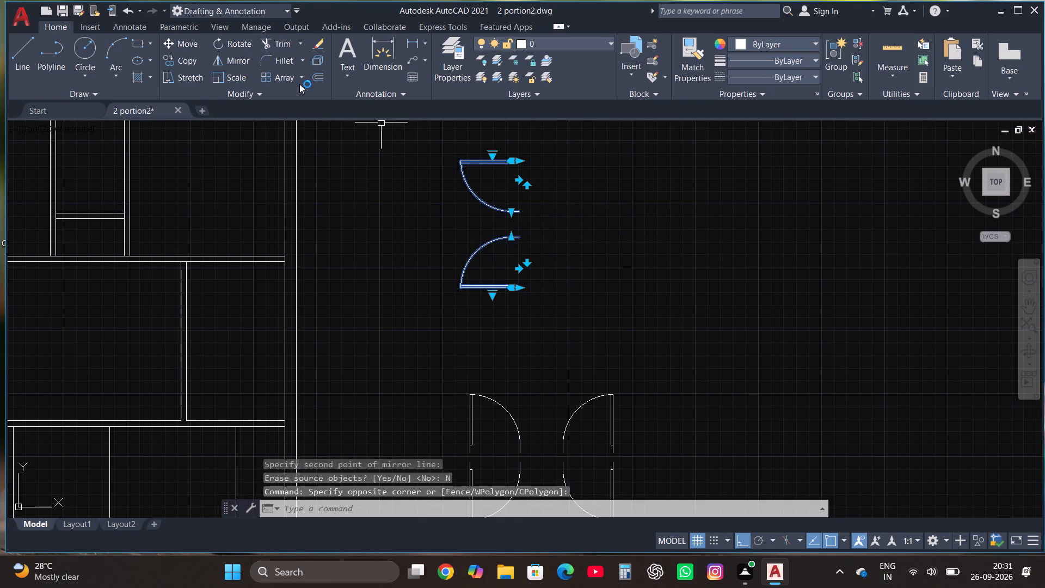
pyautogui.click(237, 60)
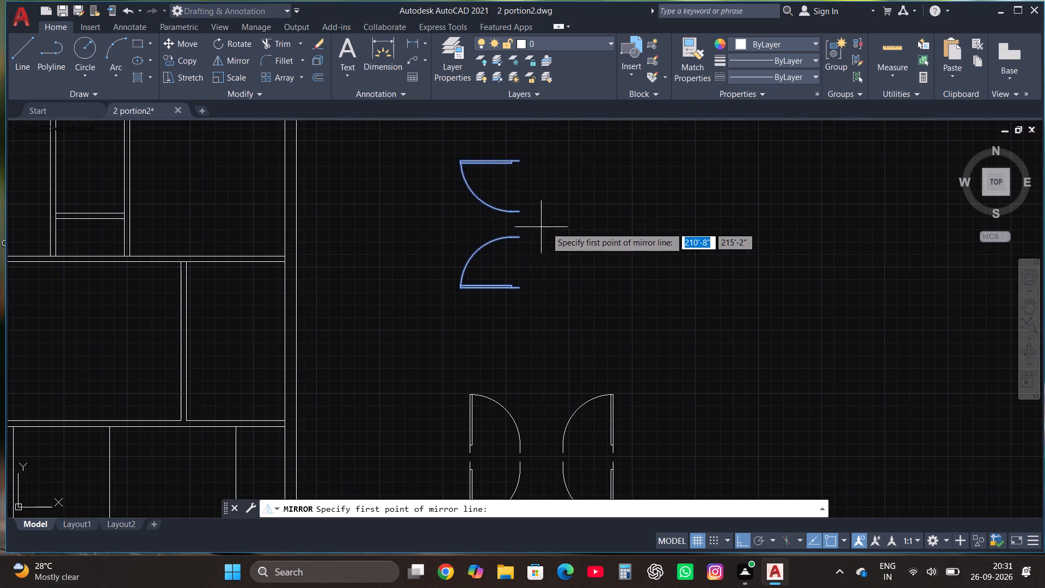
pyautogui.click(558, 227)
pyautogui.click(542, 284)
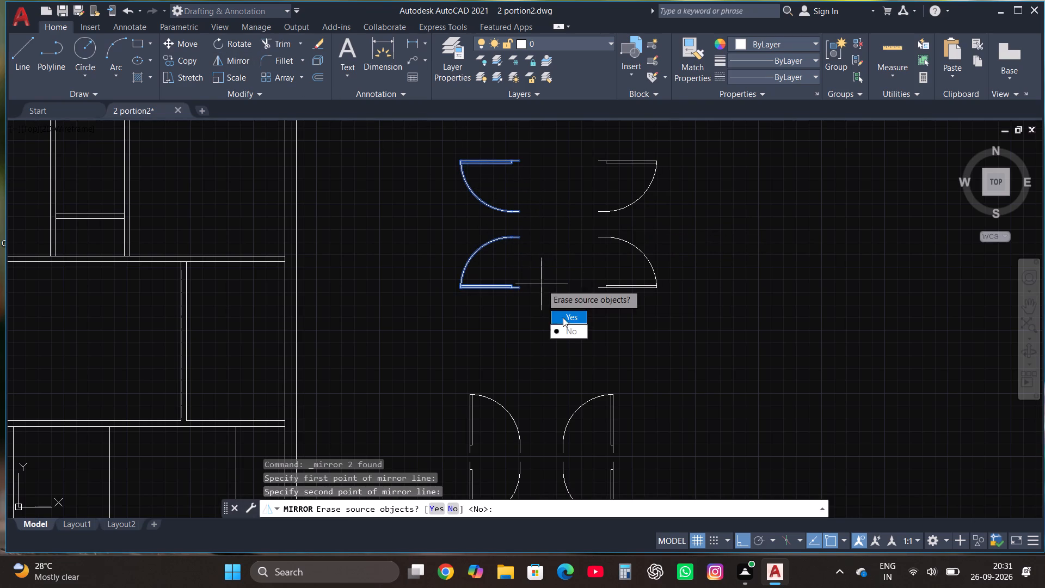
pyautogui.moveTo(572, 334); pyautogui.dragTo(542, 285)
pyautogui.scroll(-2, 619, 302)
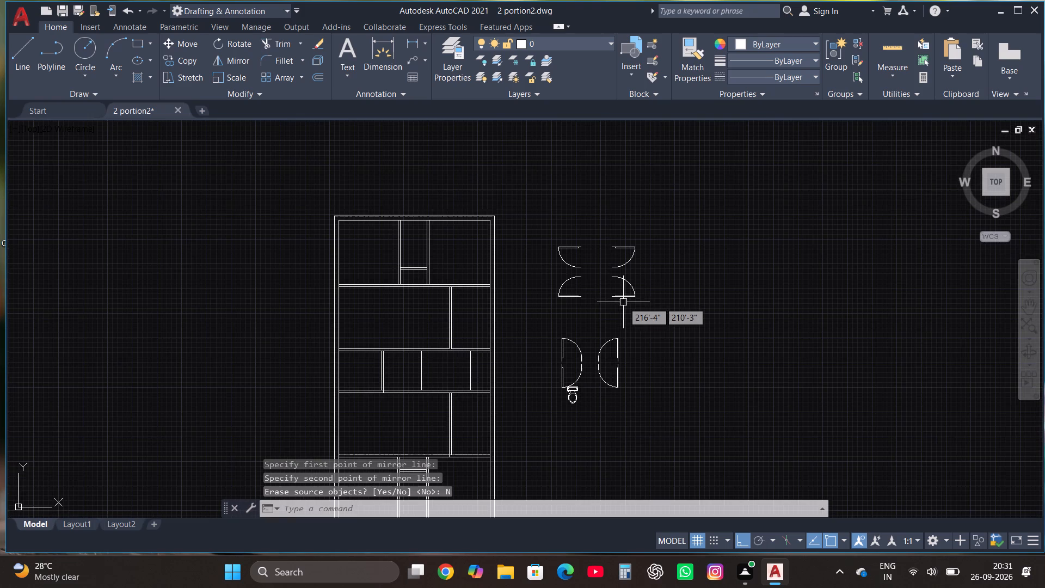
pyautogui.scroll(1, 584, 368)
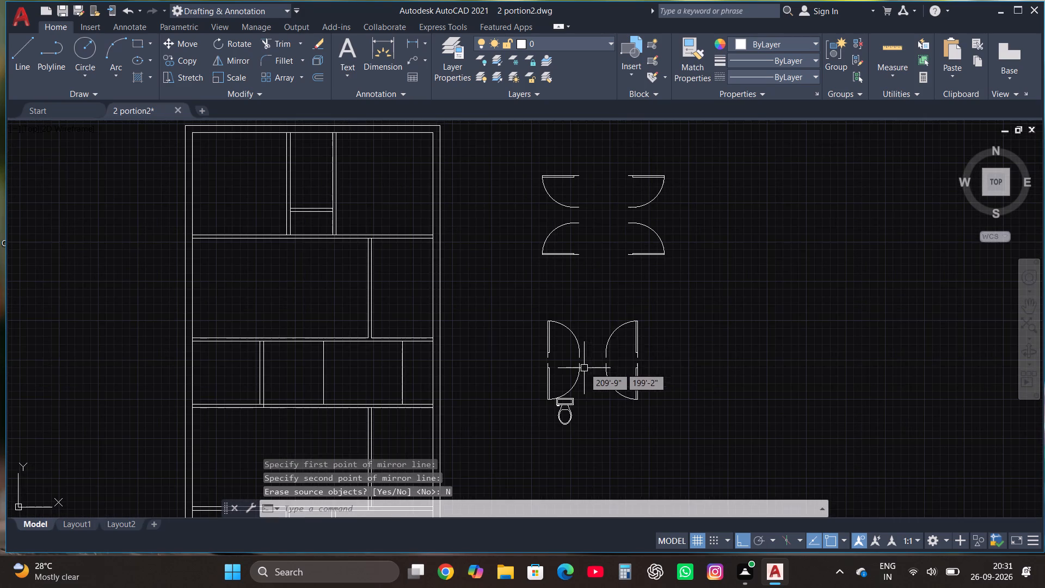
# Copy the upper-right door of the vertical-leaf group onto the upper-left room's bottom wall, just left of the central partition, with Ortho off.
pyautogui.click(628, 324)
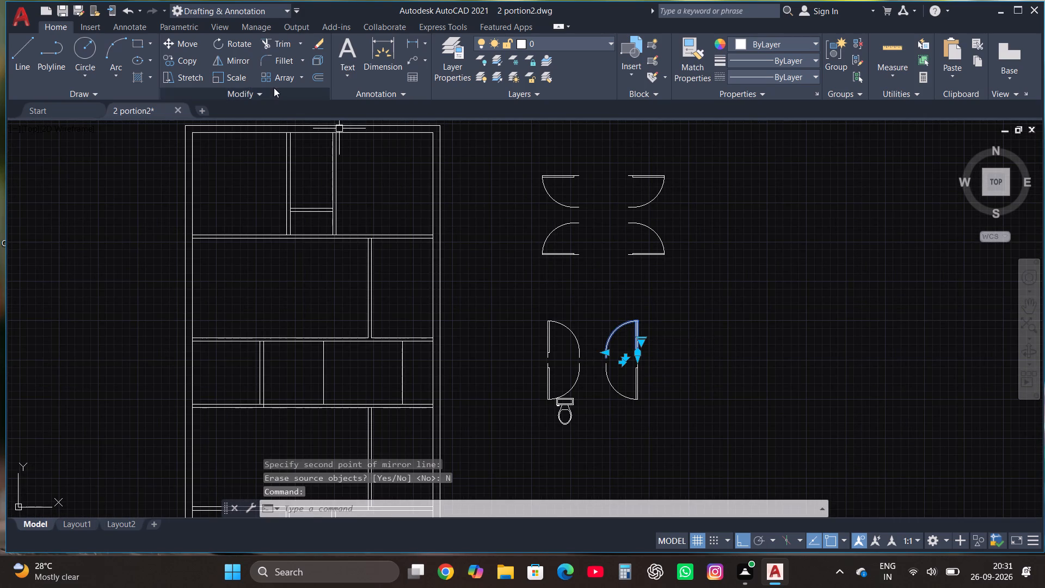
pyautogui.click(188, 58)
pyautogui.scroll(2, 643, 363)
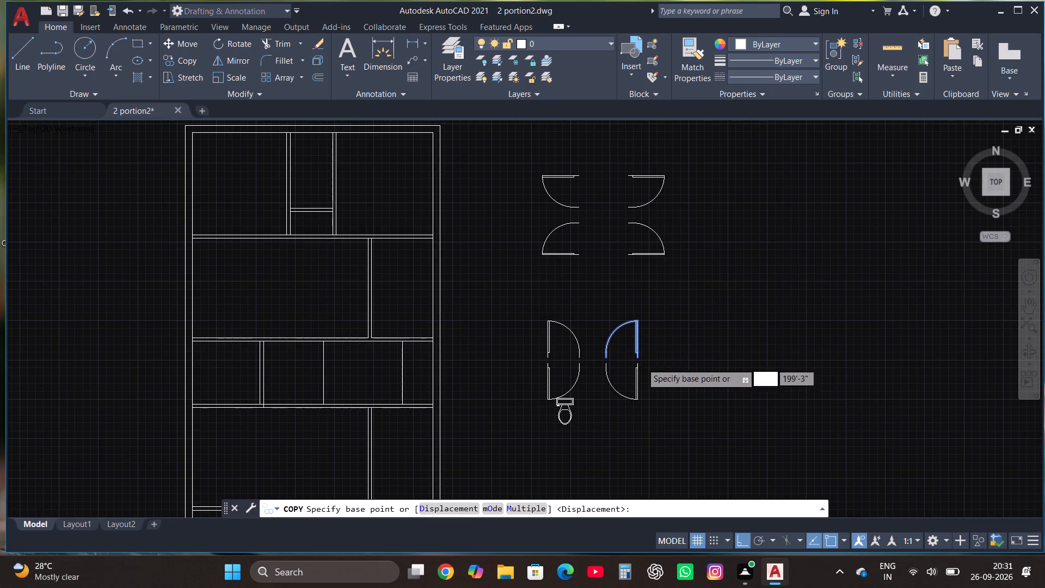
pyautogui.scroll(2, 642, 363)
pyautogui.click(600, 333)
pyautogui.scroll(-5, 816, 346)
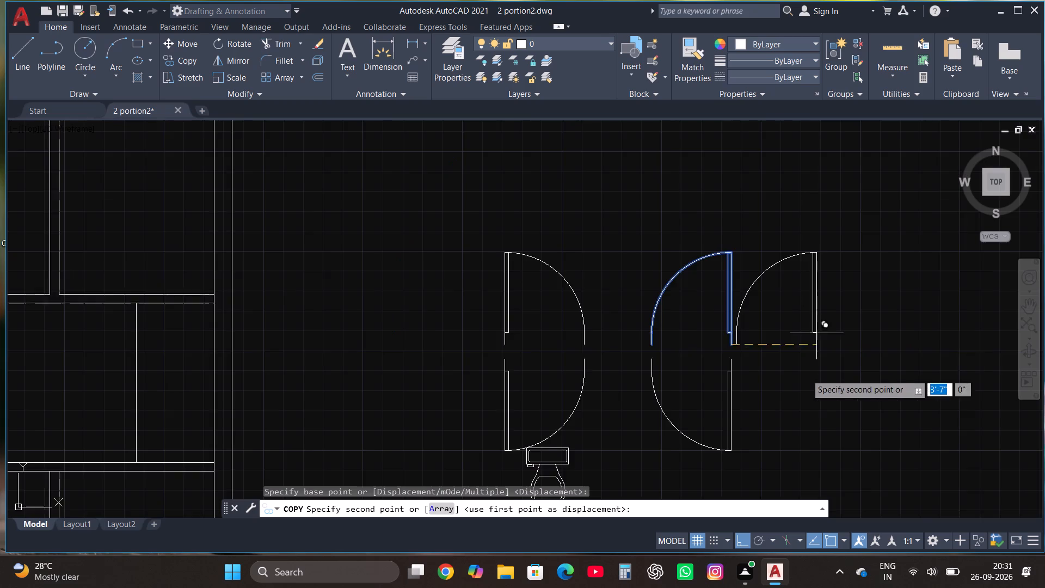
pyautogui.press('F8')
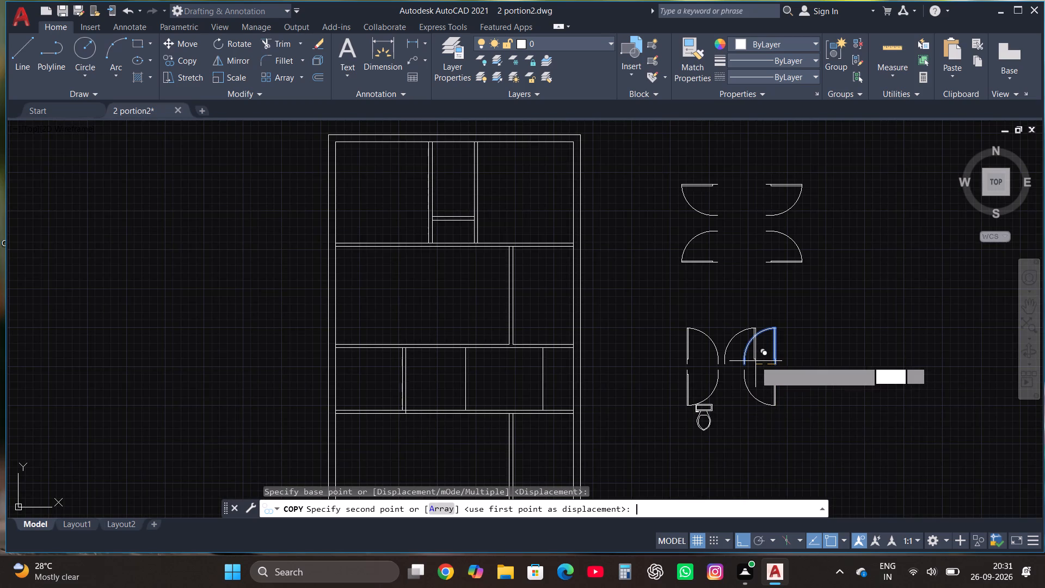
pyautogui.scroll(-2, 762, 360)
pyautogui.scroll(4, 616, 313)
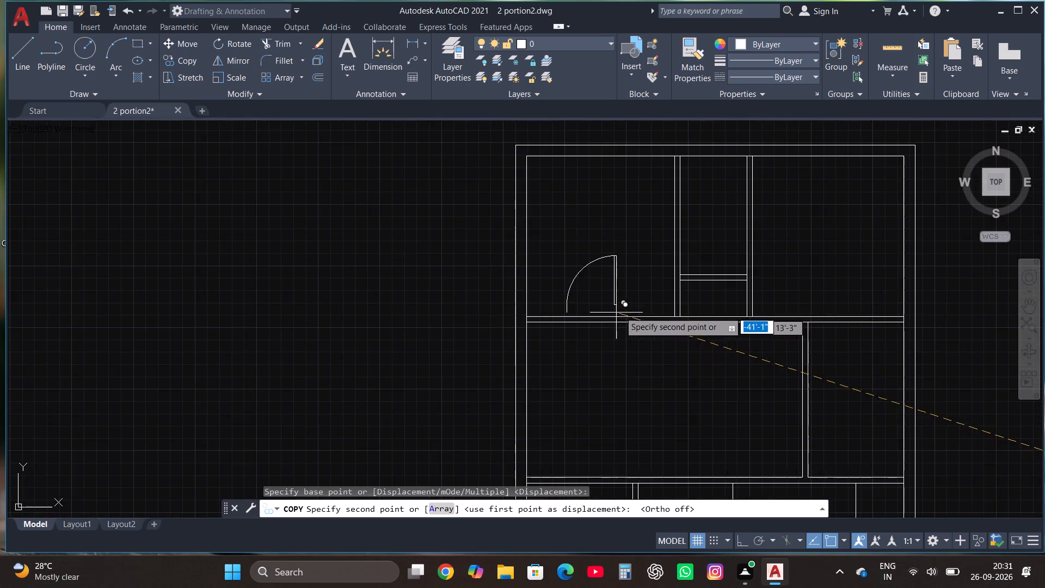
pyautogui.scroll(4, 718, 310)
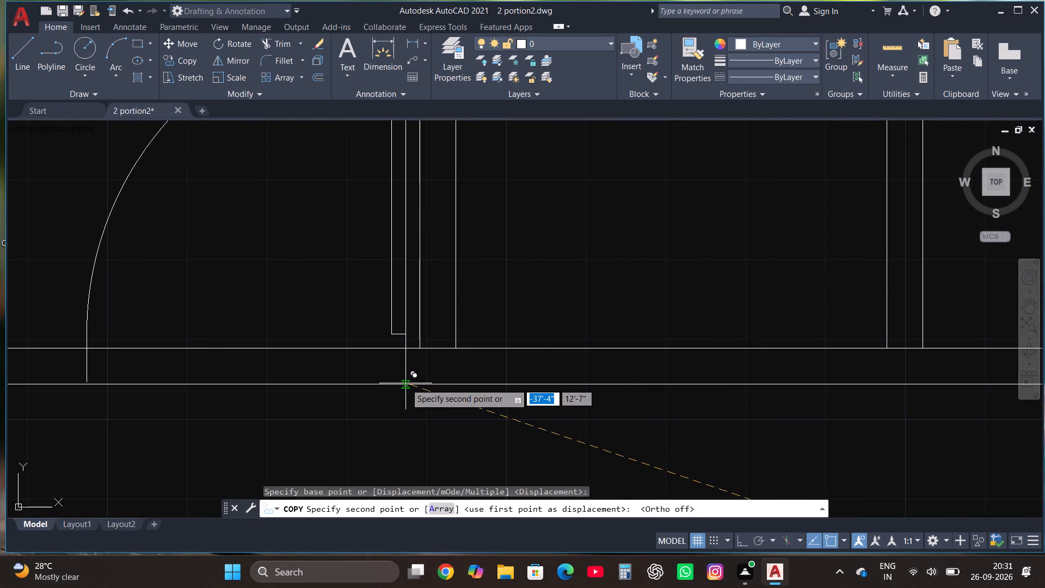
pyautogui.click(405, 384)
# Copy the upper-left door of the vertical-leaf group onto the short cross wall of the top central room, beside its left partition.
pyautogui.scroll(-3, 585, 351)
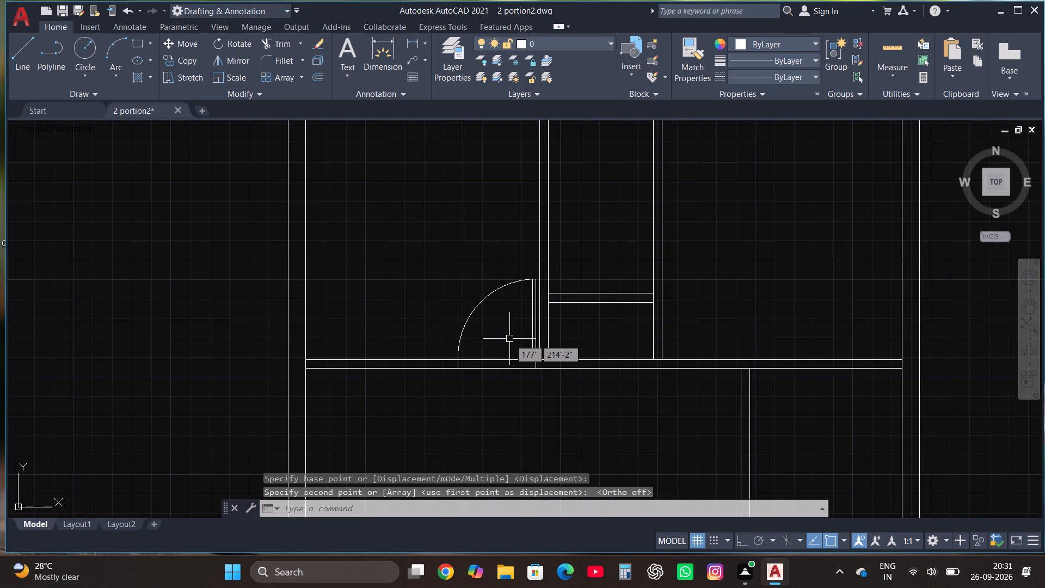
pyautogui.scroll(-3, 508, 346)
pyautogui.scroll(3, 697, 440)
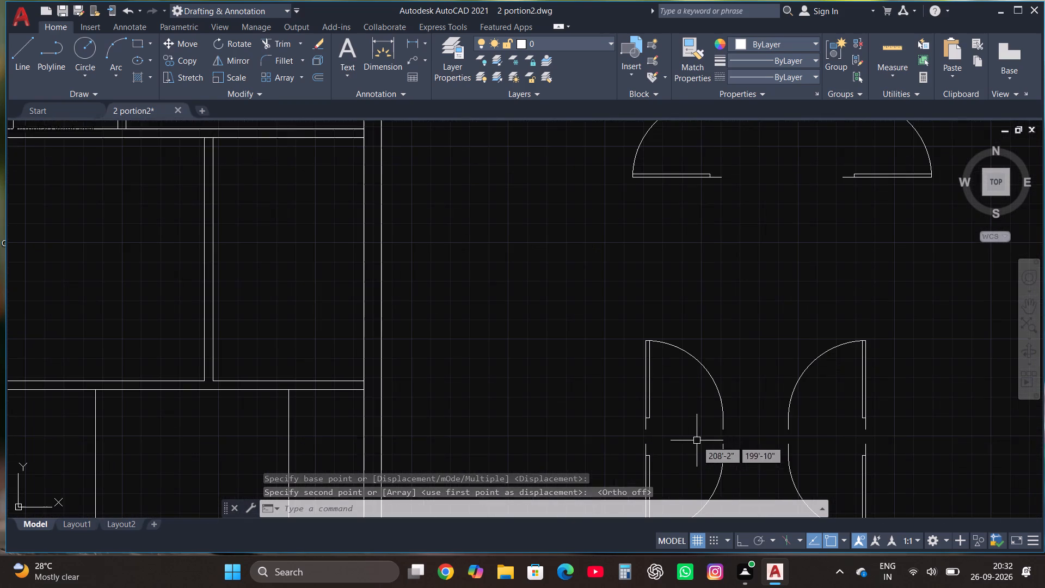
pyautogui.click(654, 407)
pyautogui.click(639, 389)
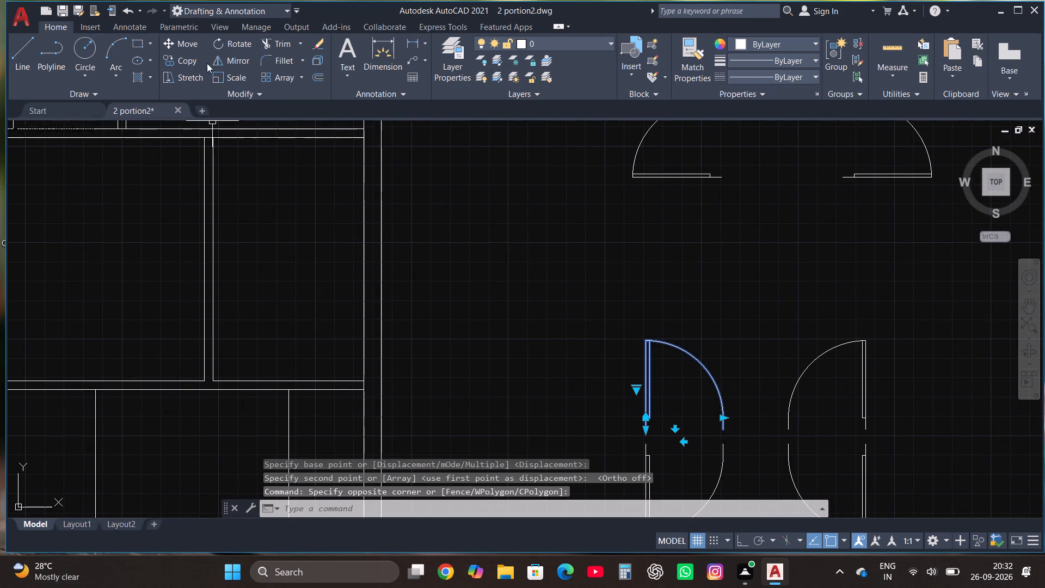
pyautogui.click(186, 60)
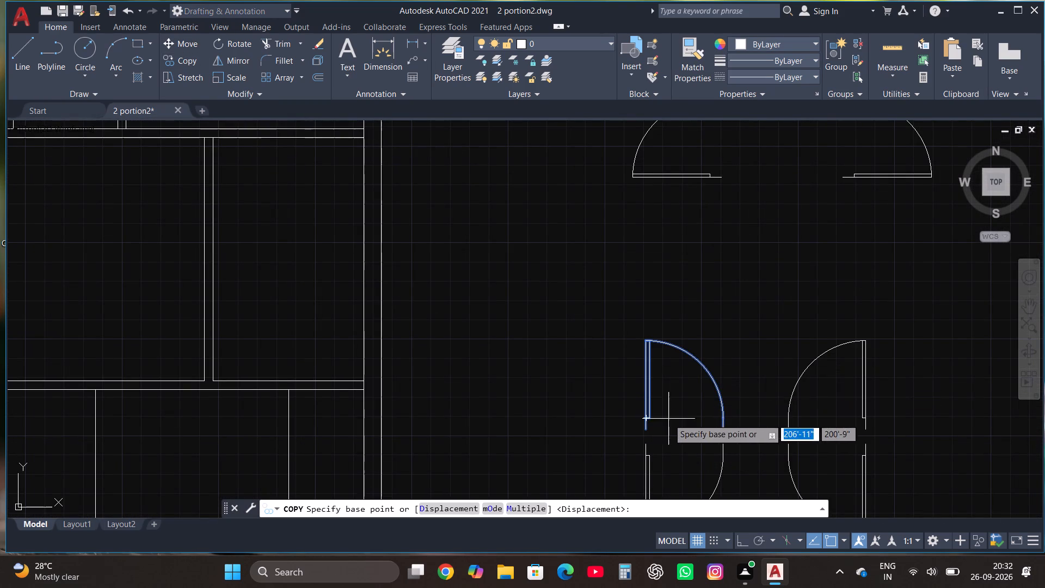
pyautogui.click(648, 429)
pyautogui.scroll(-4, 751, 377)
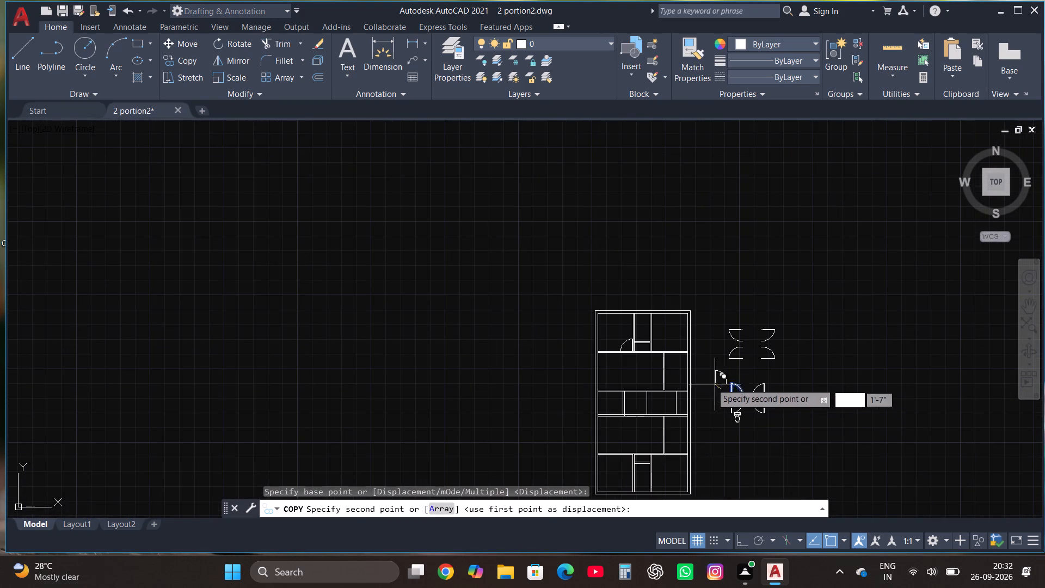
pyautogui.scroll(5, 640, 340)
pyautogui.scroll(2, 584, 375)
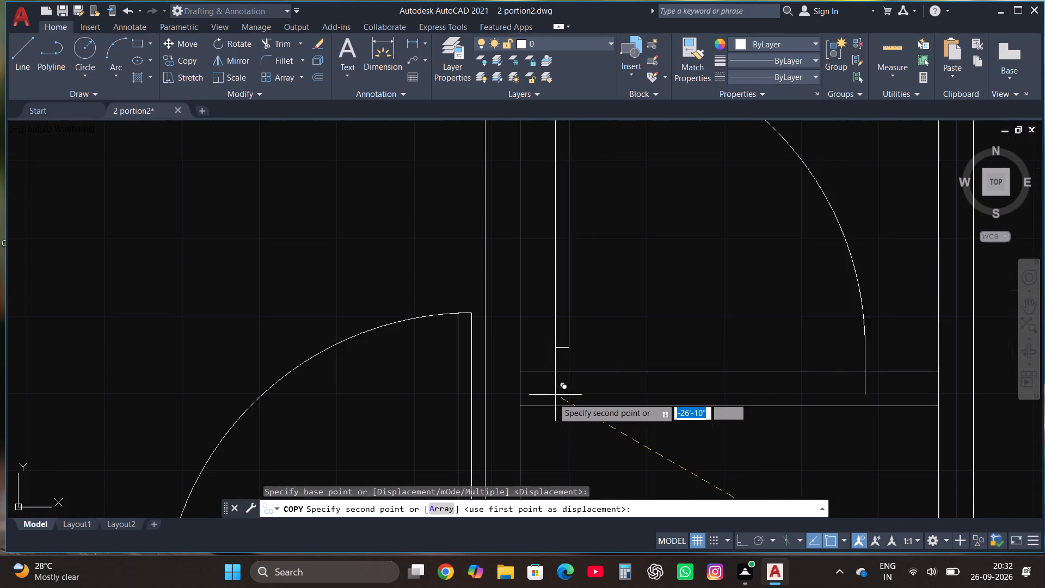
pyautogui.click(534, 406)
# Scale the central room's door down to about two-thirds size from its hinge-side jamb end.
pyautogui.scroll(-2, 549, 424)
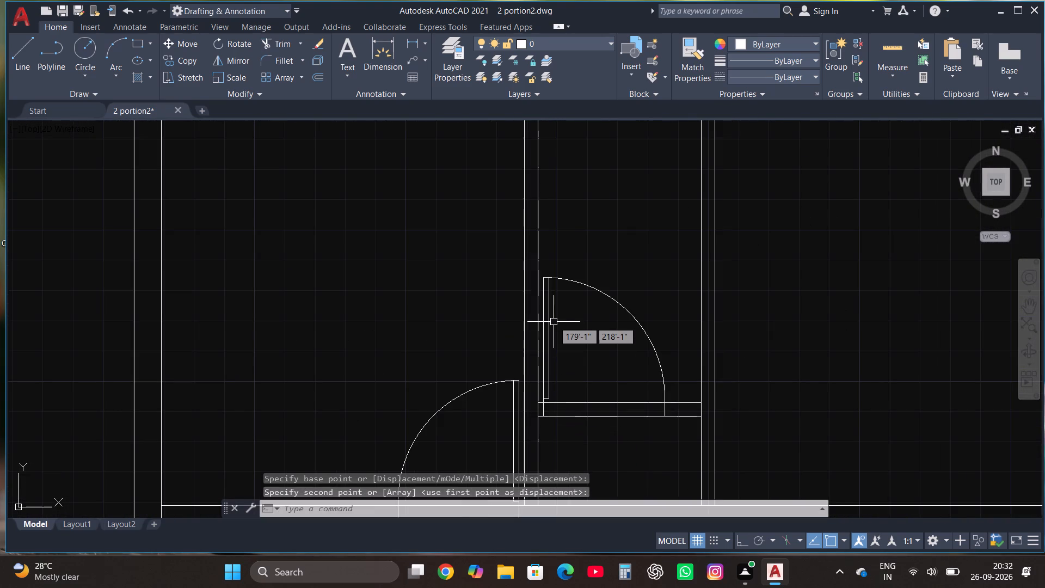
pyautogui.click(551, 317)
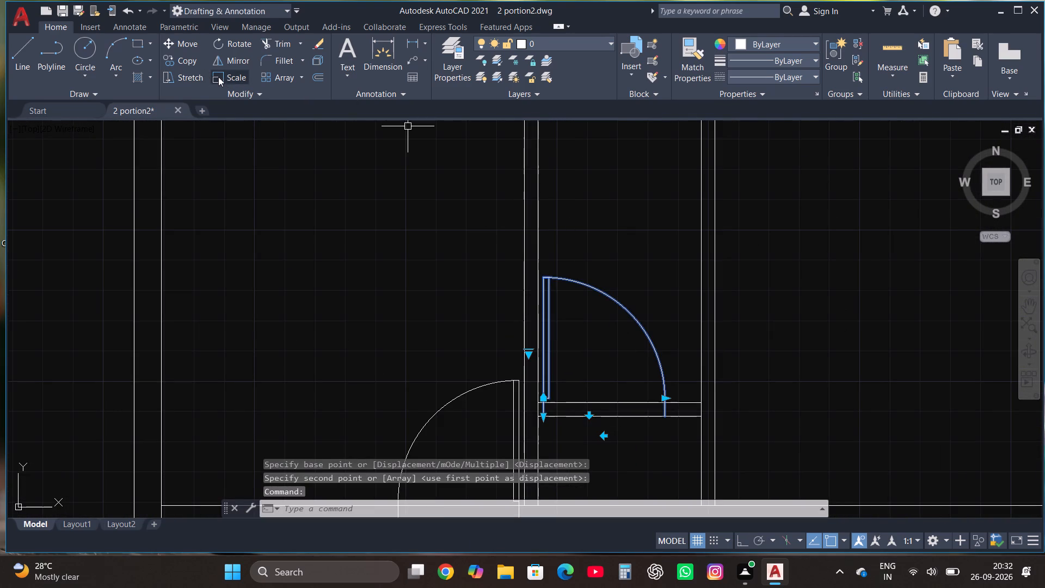
pyautogui.click(225, 77)
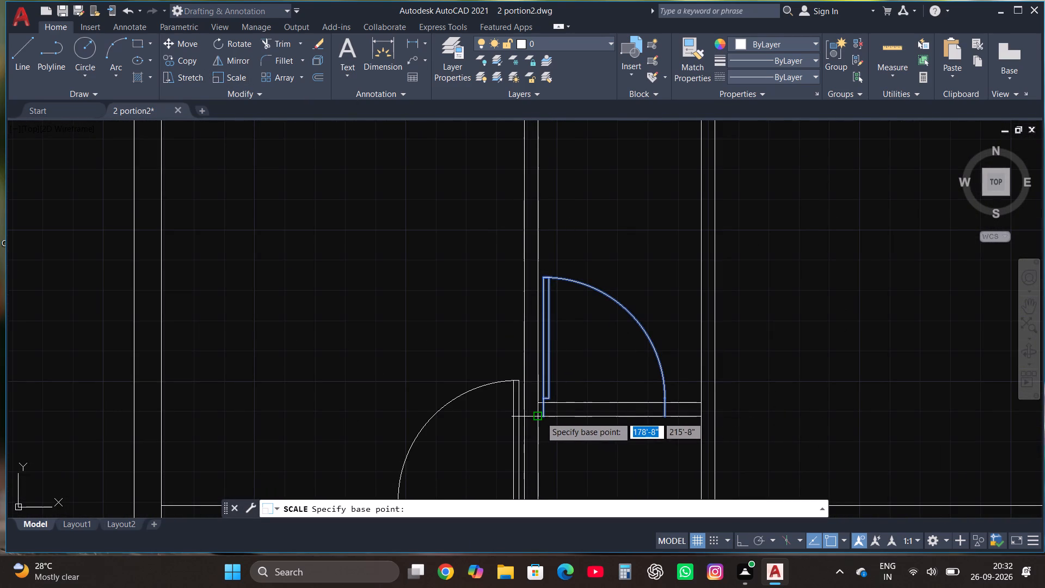
pyautogui.click(542, 415)
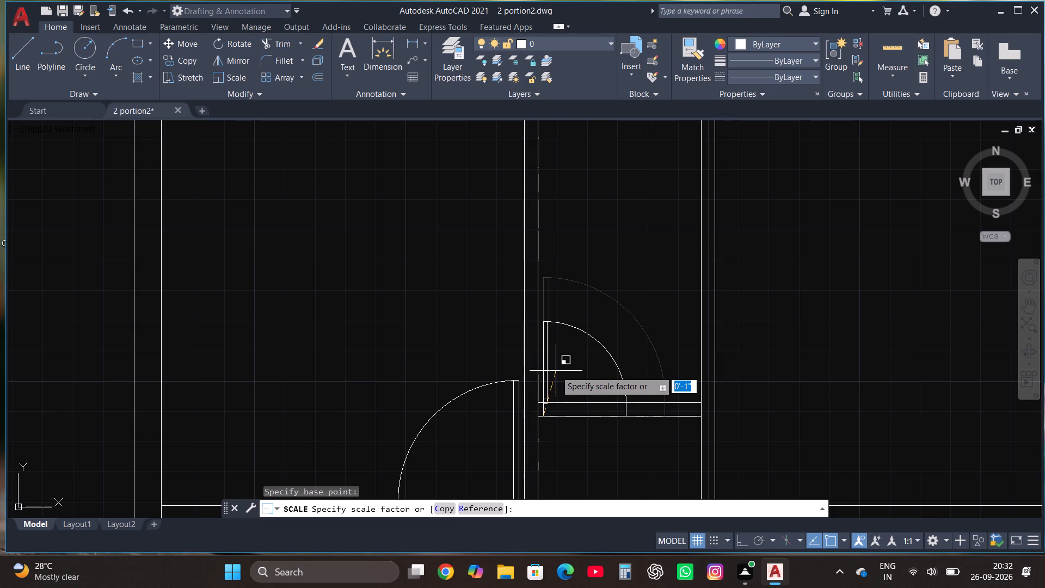
pyautogui.click(556, 371)
# Copy the upper-left door of the vertical-leaf group onto the upper-right room's bottom wall, just right of the central room's partition.
pyautogui.scroll(-3, 544, 309)
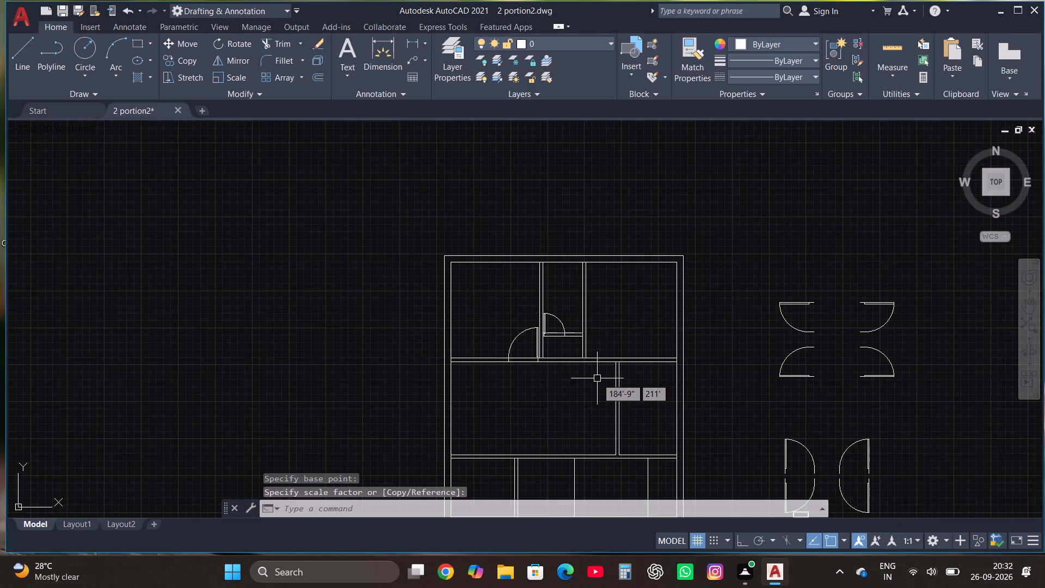
pyautogui.click(784, 459)
pyautogui.click(194, 63)
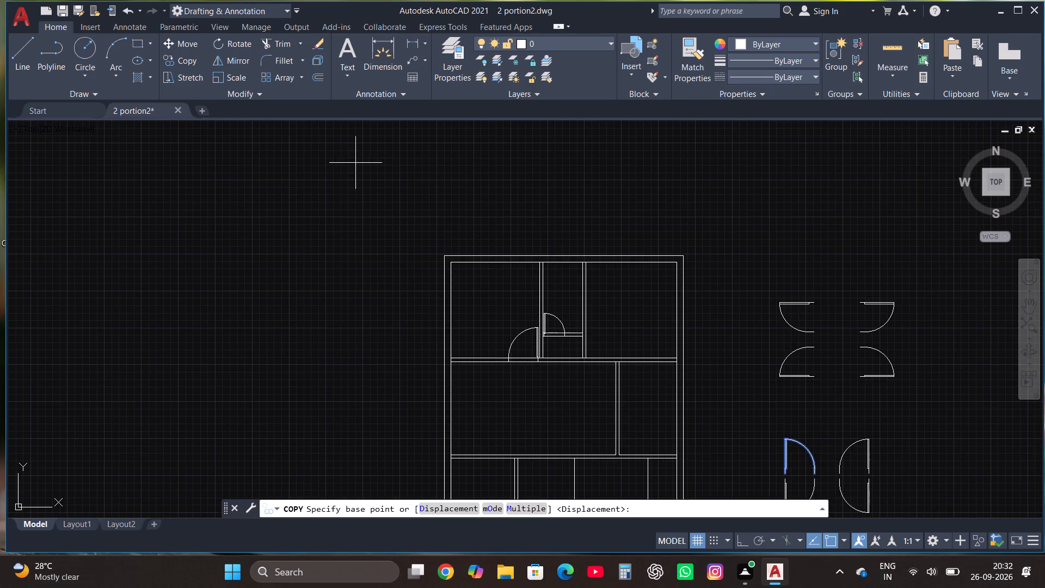
pyautogui.scroll(3, 767, 482)
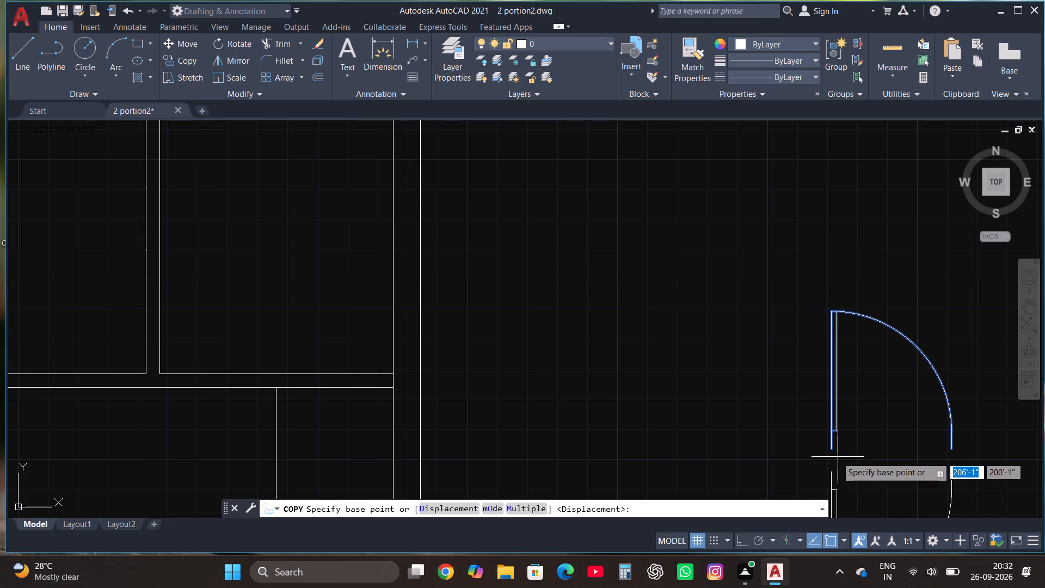
pyautogui.click(831, 451)
pyautogui.scroll(-4, 820, 481)
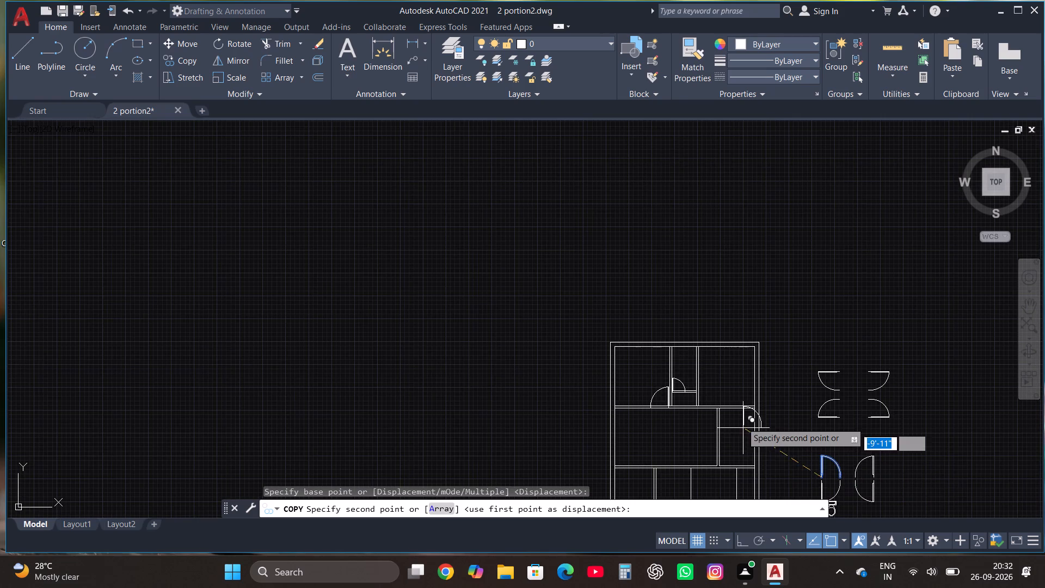
pyautogui.scroll(5, 705, 406)
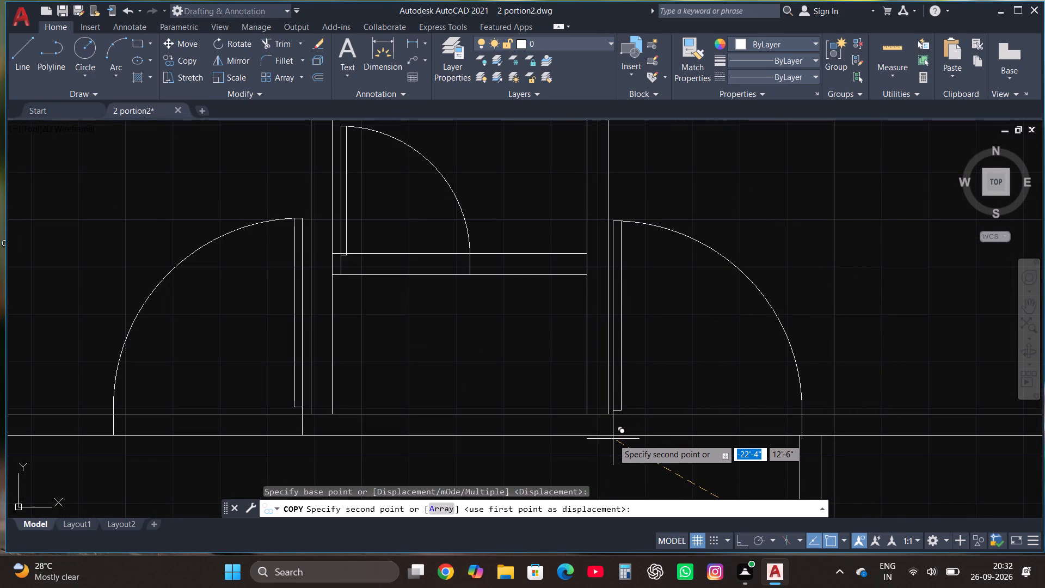
pyautogui.click(613, 438)
# Scale the upper-right room's door down slightly from its hinge-side jamb end.
pyautogui.scroll(-3, 578, 399)
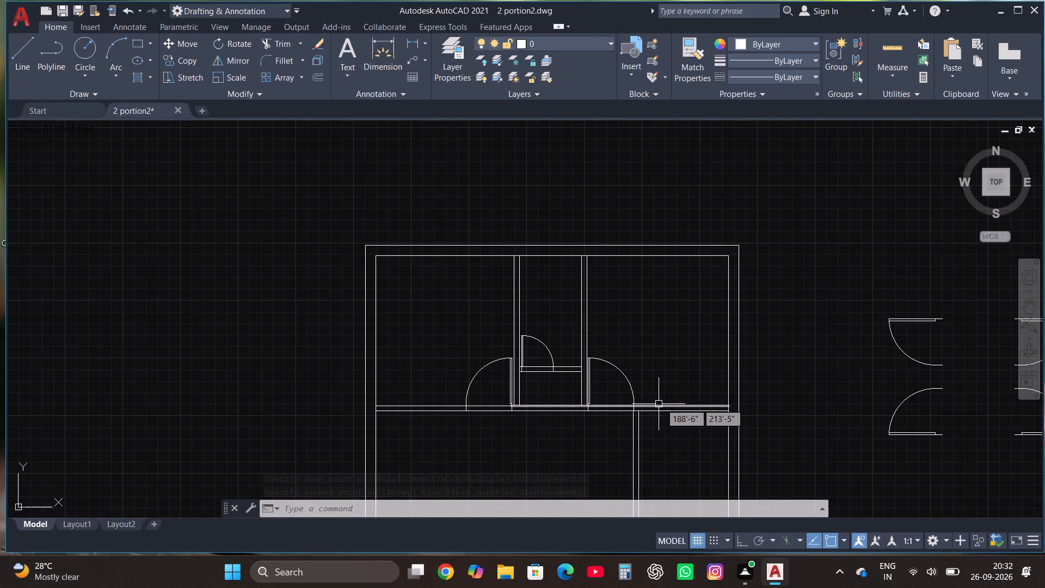
pyautogui.scroll(2, 612, 413)
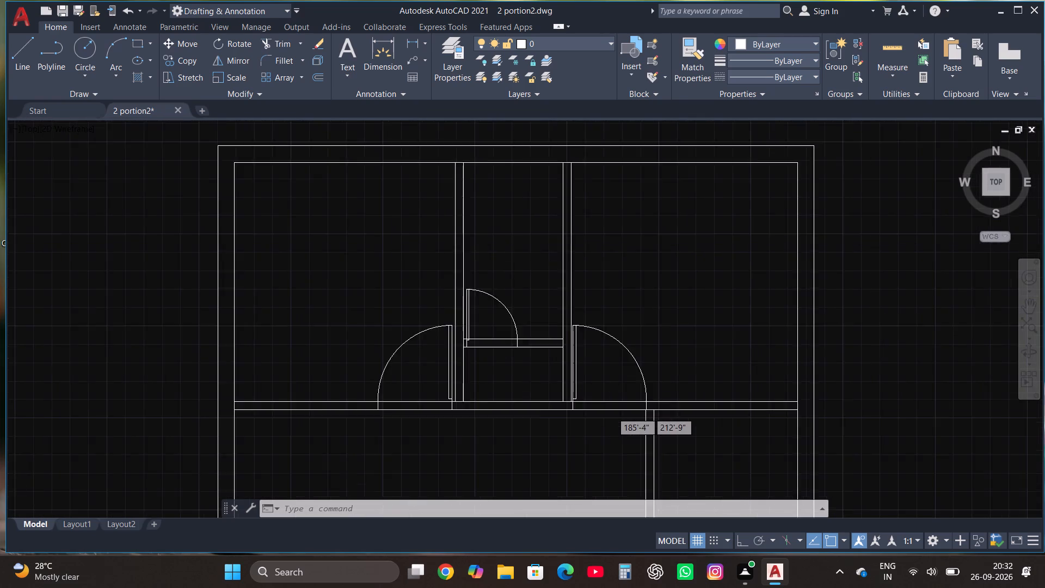
pyautogui.scroll(1, 612, 412)
pyautogui.scroll(-6, 688, 424)
pyautogui.scroll(1, 702, 461)
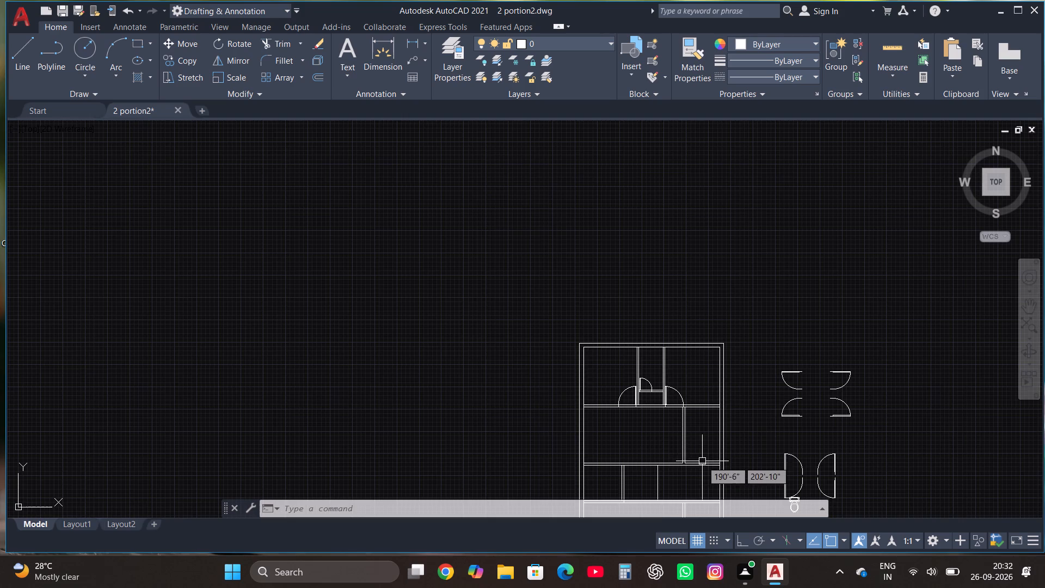
pyautogui.scroll(-1, 701, 426)
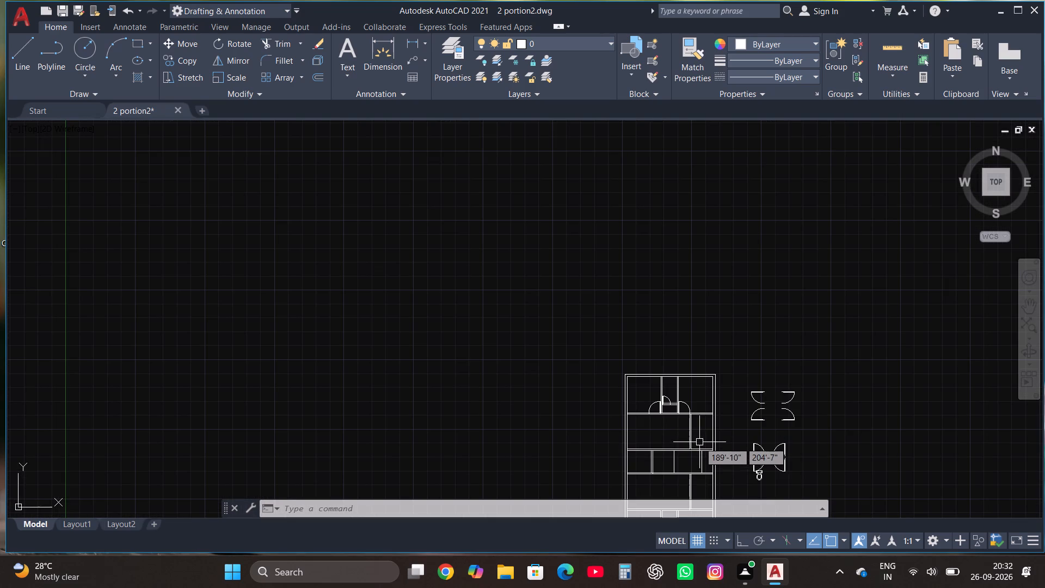
pyautogui.scroll(4, 696, 418)
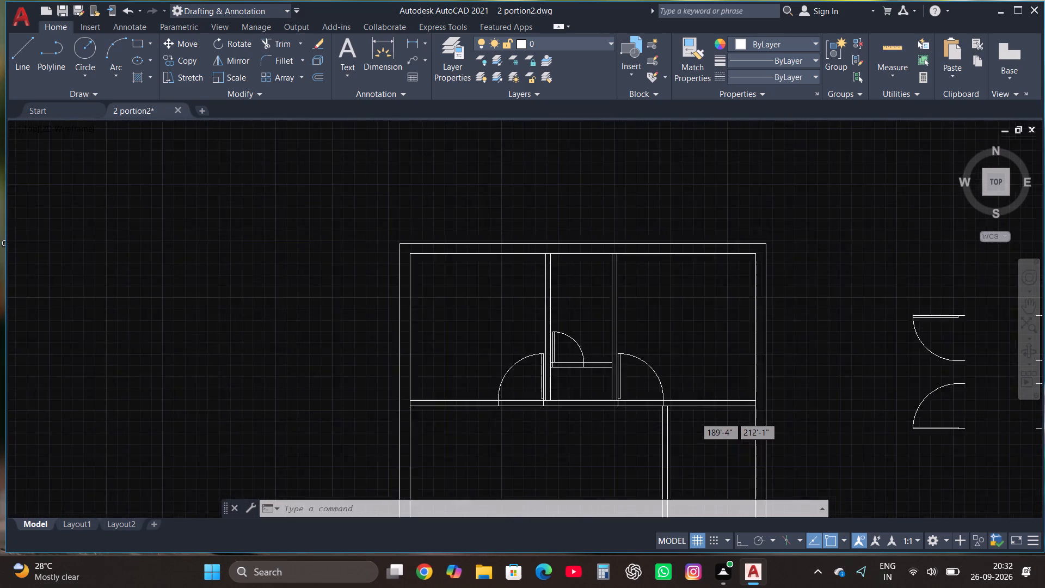
pyautogui.click(623, 338)
pyautogui.scroll(1, 622, 338)
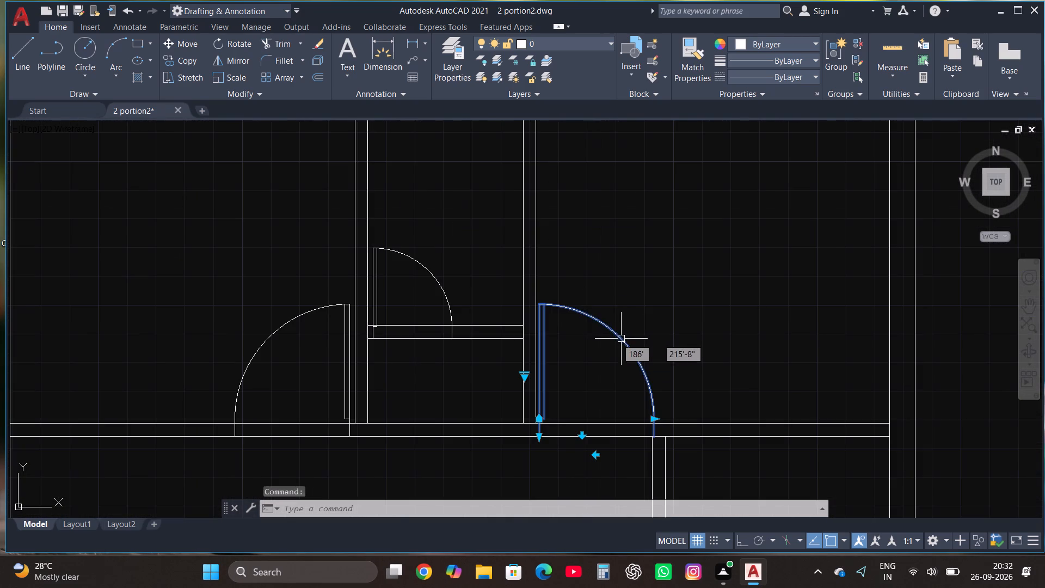
pyautogui.click(240, 78)
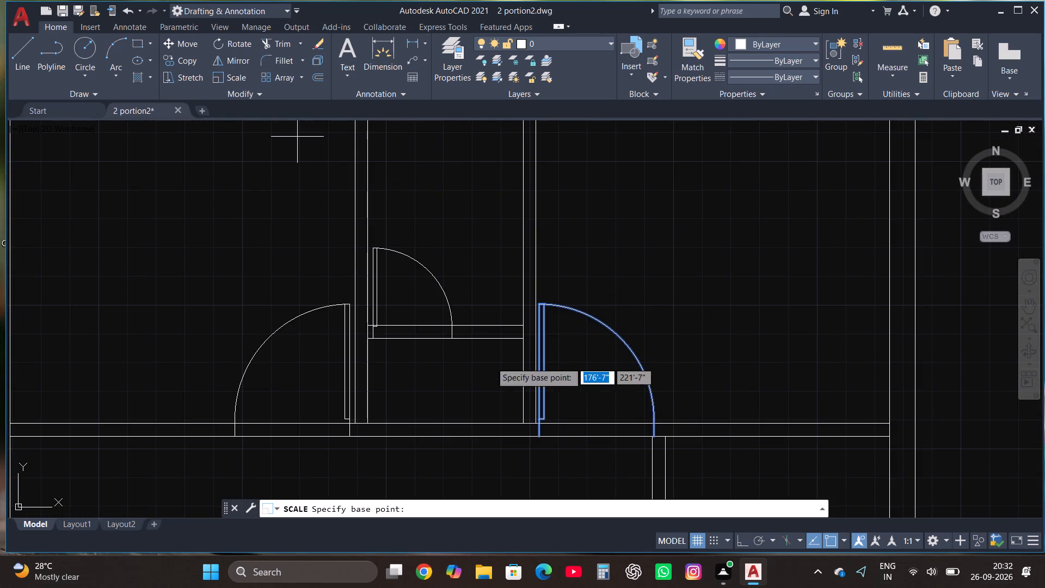
pyautogui.click(540, 437)
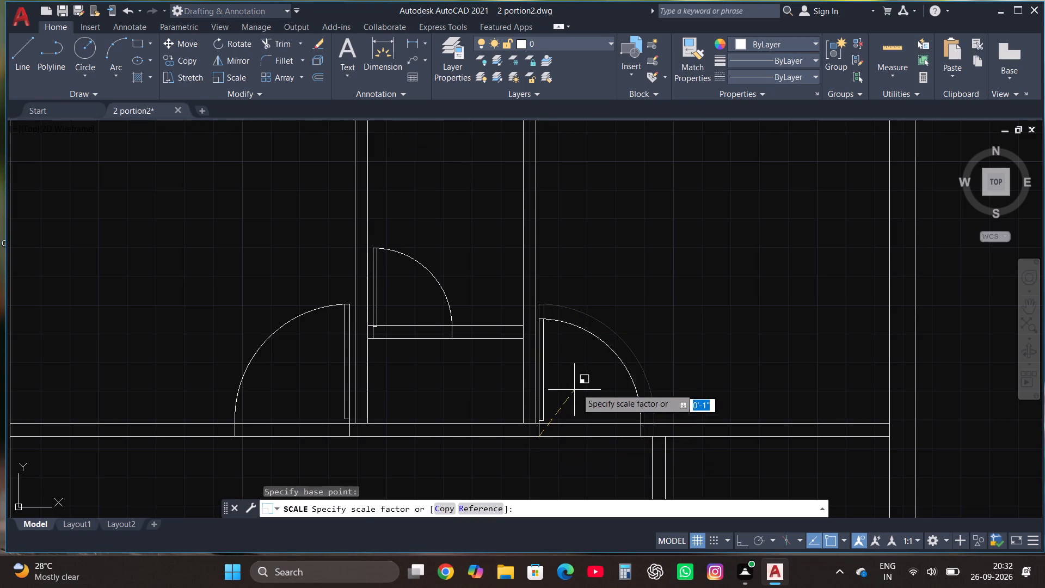
pyautogui.click(571, 383)
# Copy the upper-right door of the horizontal-leaf group onto the partition below the upper-right room, near the partition's top end.
pyautogui.scroll(-2, 622, 282)
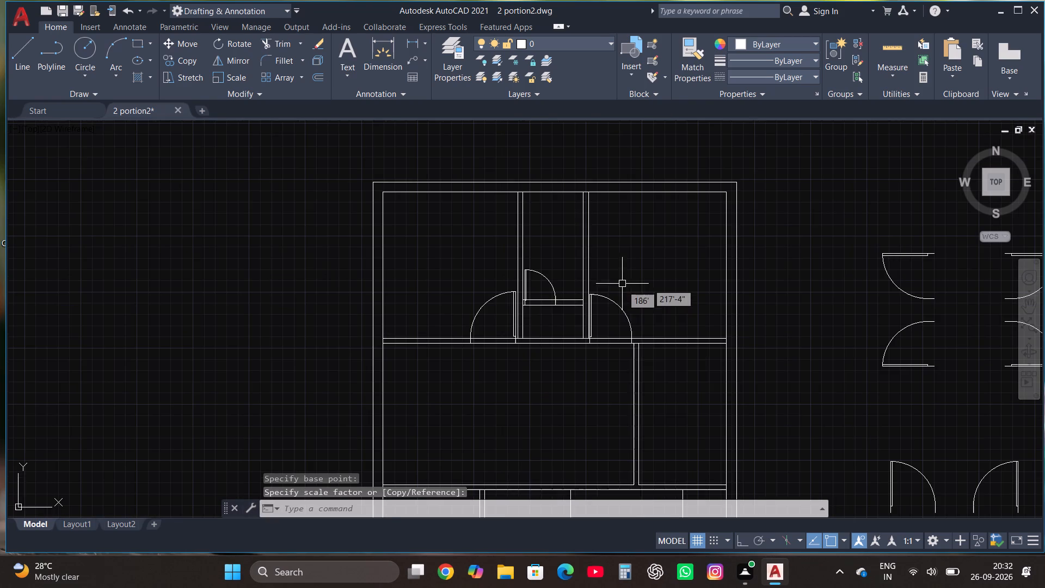
pyautogui.scroll(-3, 630, 191)
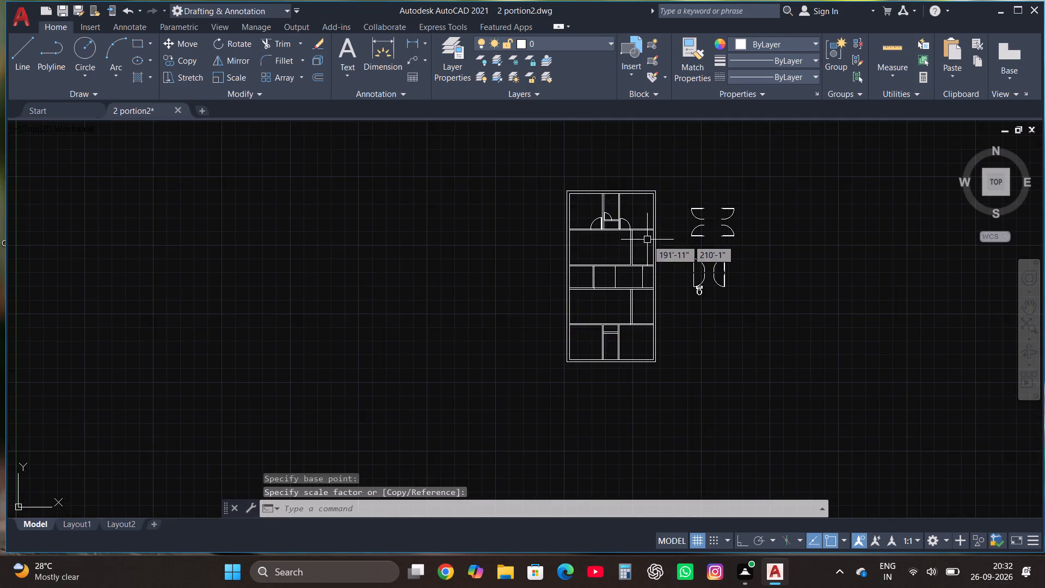
pyautogui.scroll(4, 647, 239)
pyautogui.scroll(-2, 647, 240)
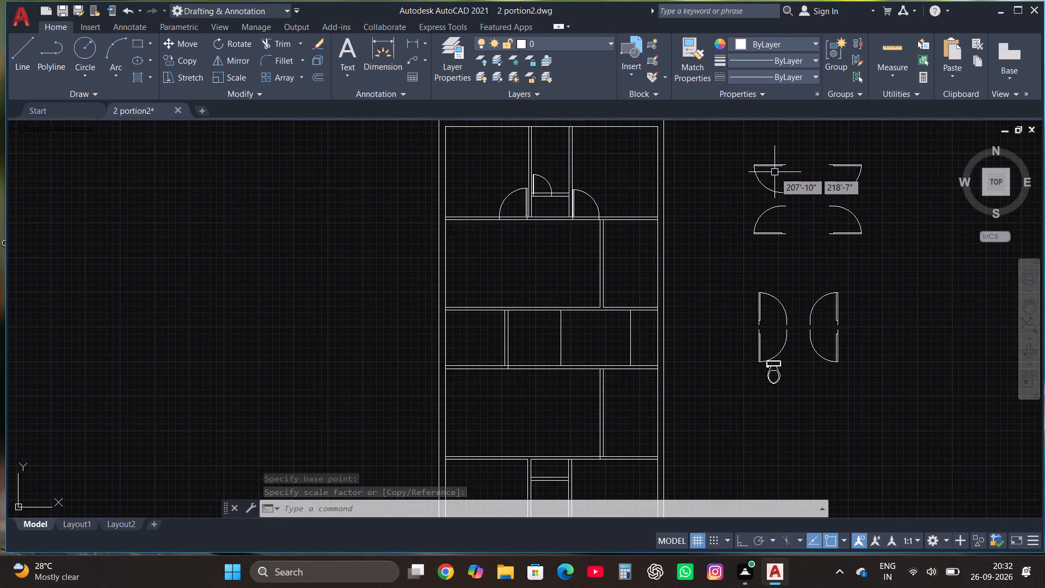
pyautogui.click(843, 167)
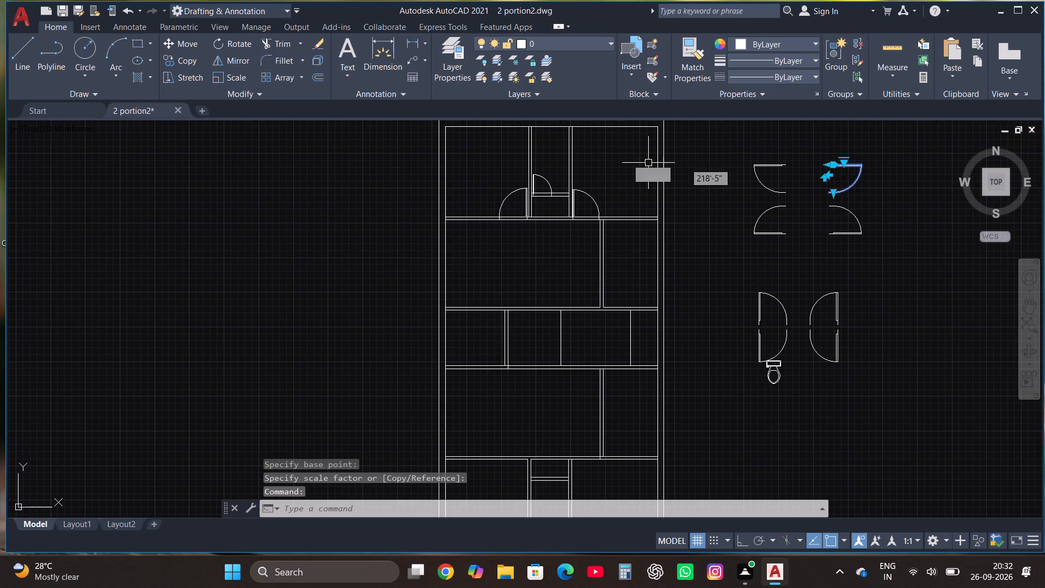
pyautogui.click(187, 64)
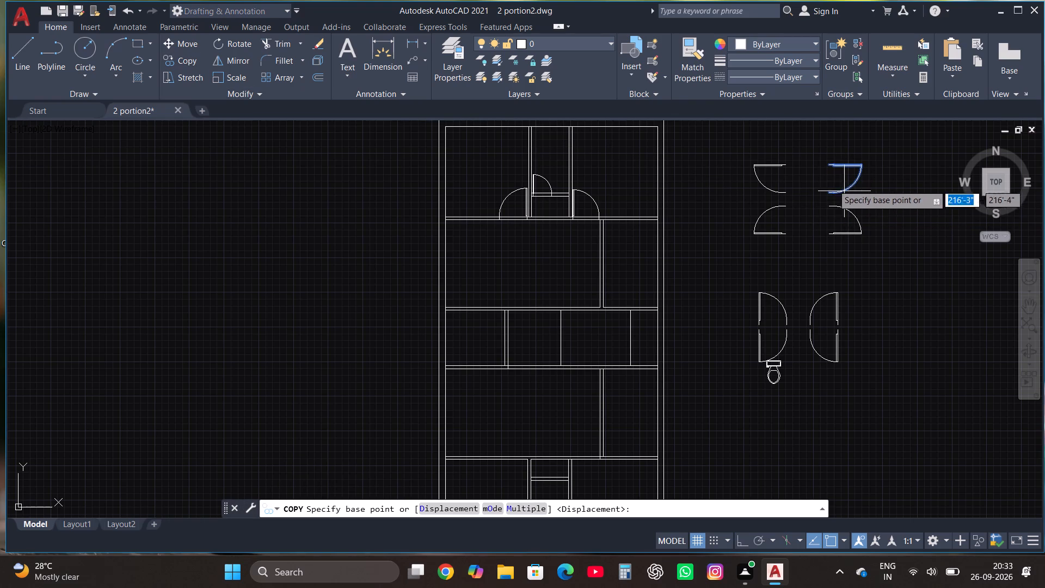
pyautogui.click(829, 167)
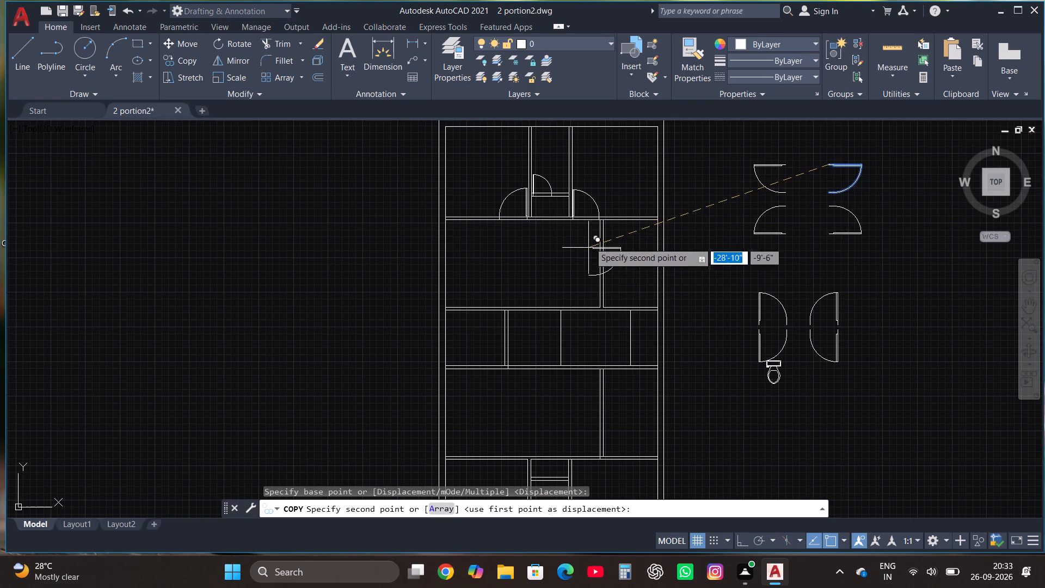
pyautogui.scroll(4, 613, 227)
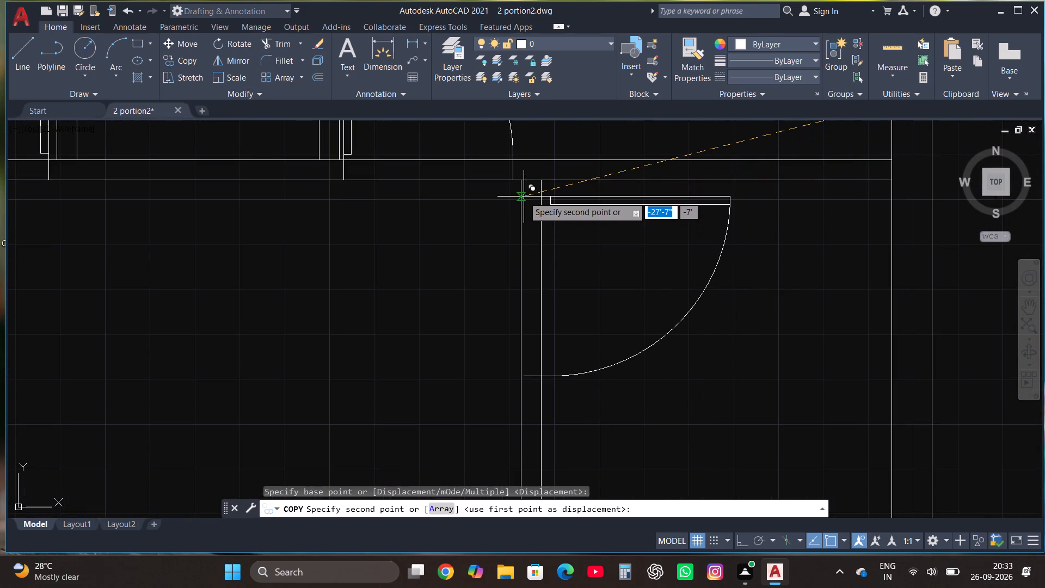
pyautogui.click(524, 197)
# Copy the lower-right door of the horizontal-leaf group onto the lower vertical partition, just above the bottom rooms' top wall.
pyautogui.scroll(-4, 625, 327)
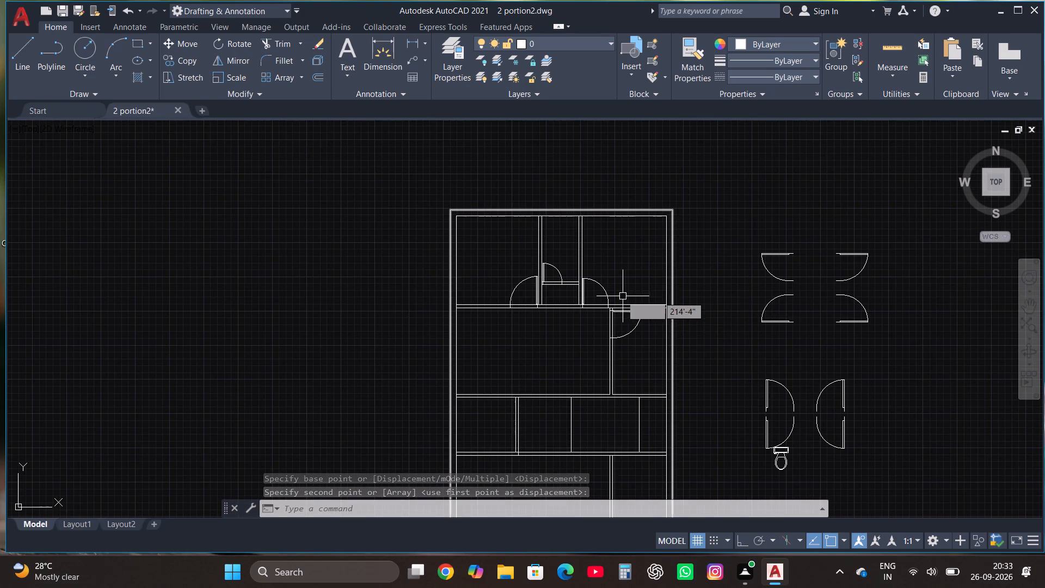
pyautogui.scroll(-2, 621, 295)
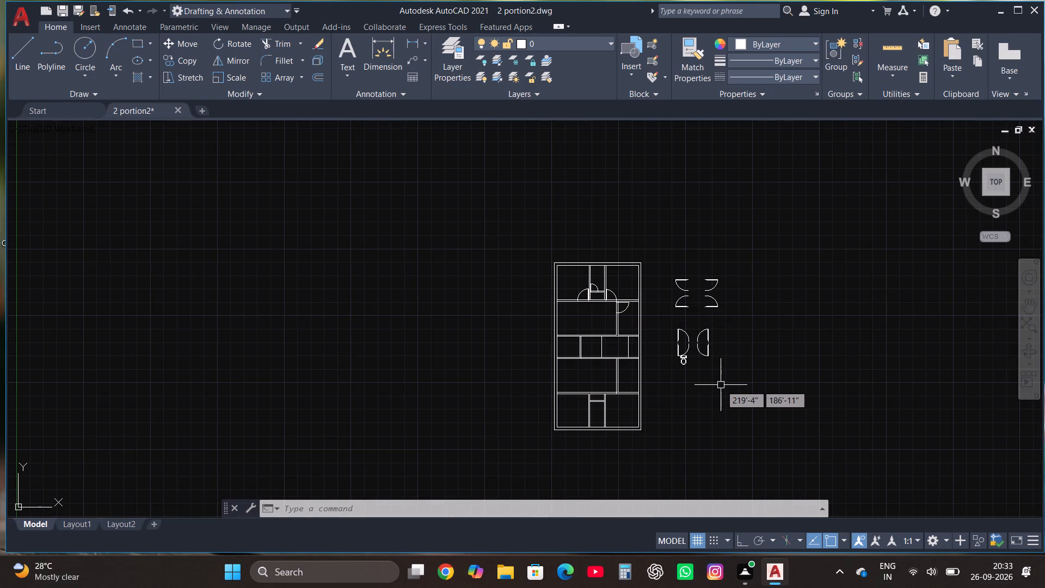
pyautogui.click(709, 307)
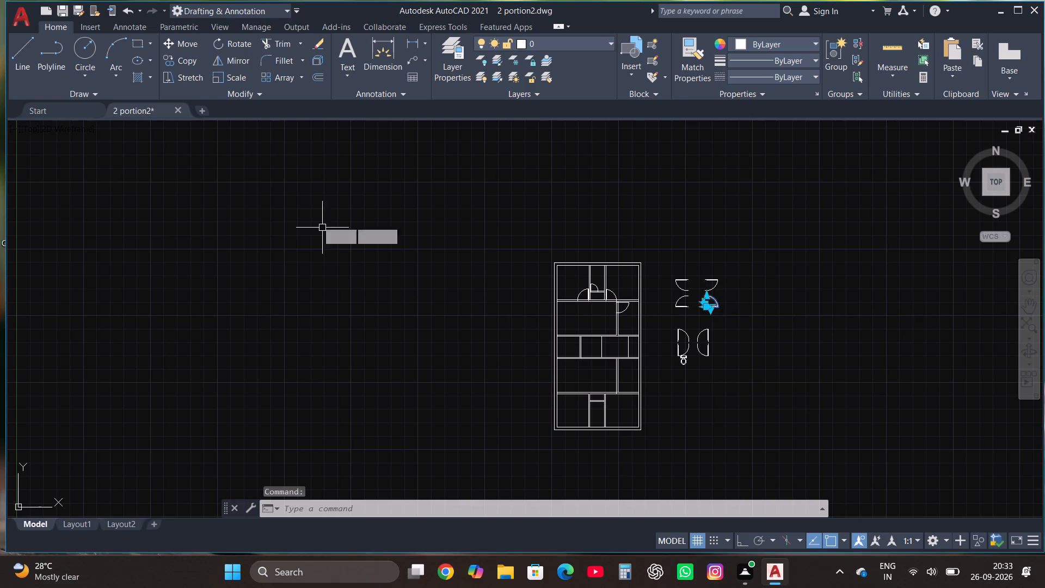
pyautogui.click(192, 65)
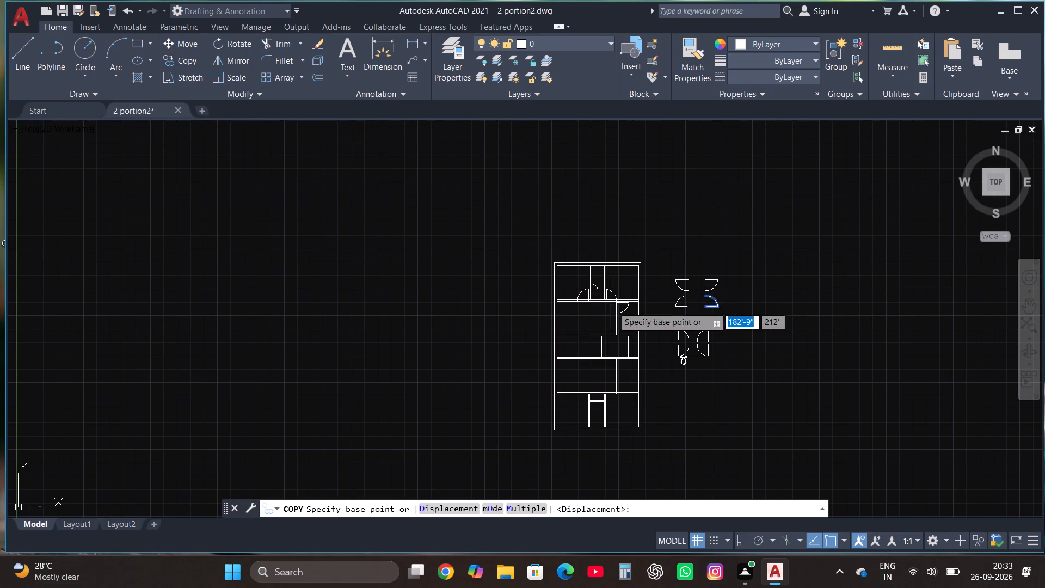
pyautogui.scroll(3, 683, 306)
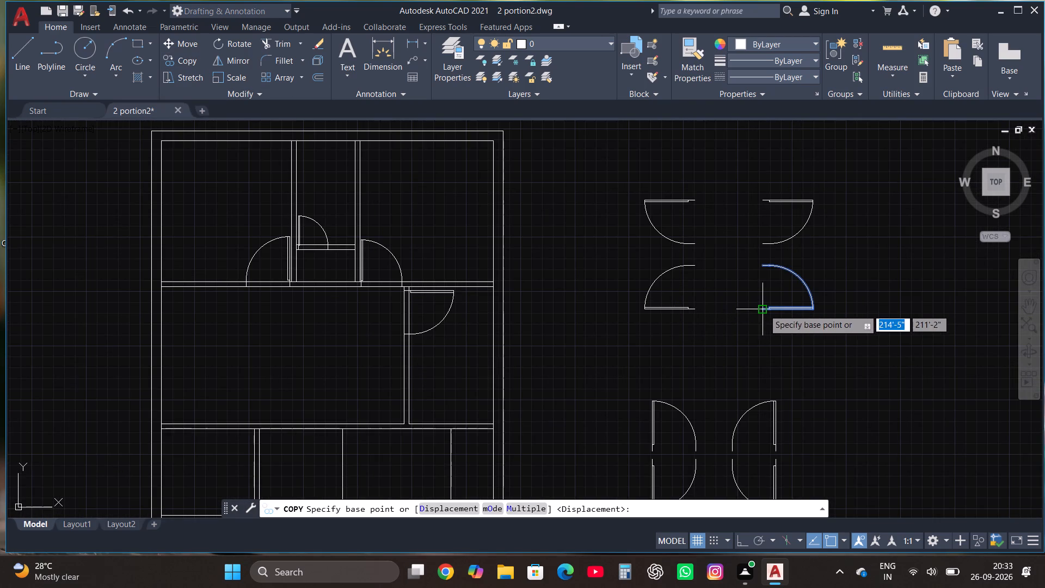
pyautogui.click(765, 309)
pyautogui.scroll(-4, 754, 293)
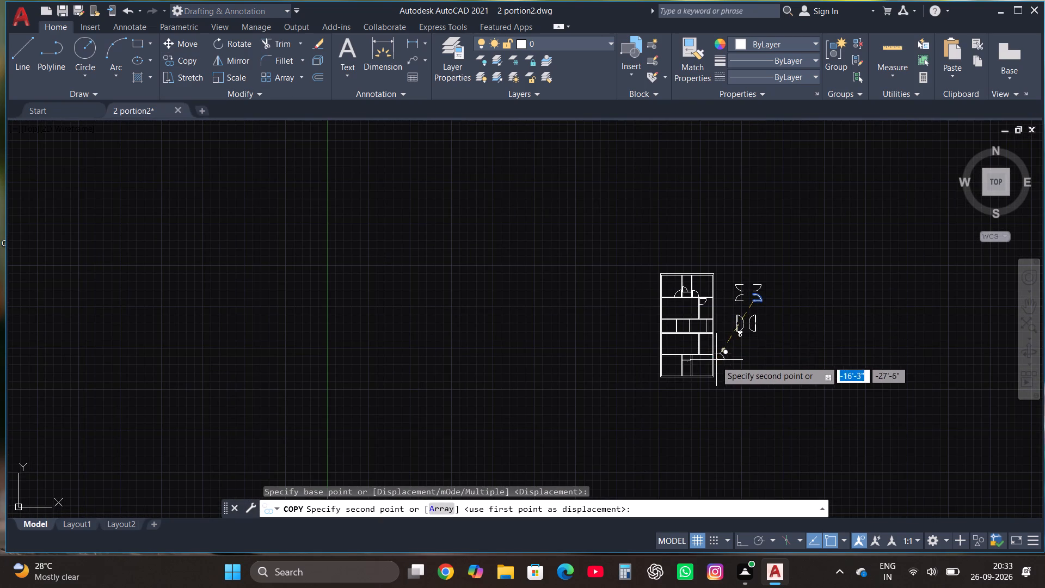
pyautogui.scroll(4, 706, 365)
pyautogui.scroll(2, 674, 295)
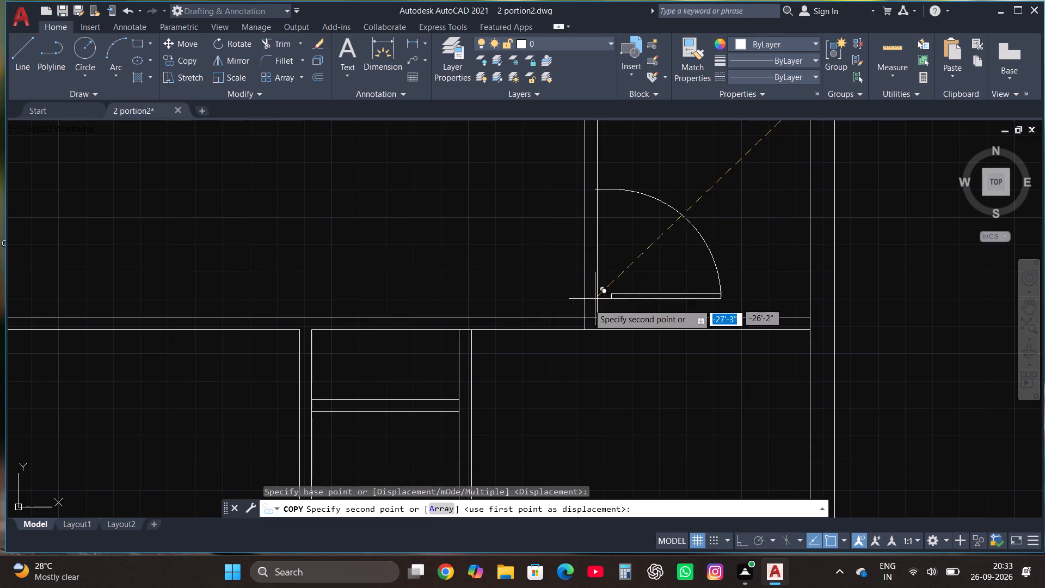
pyautogui.click(587, 307)
# Copy the lower-left door of the vertical-leaf group onto the bottom-right room's top wall, just right of the central room's partition.
pyautogui.scroll(-4, 582, 351)
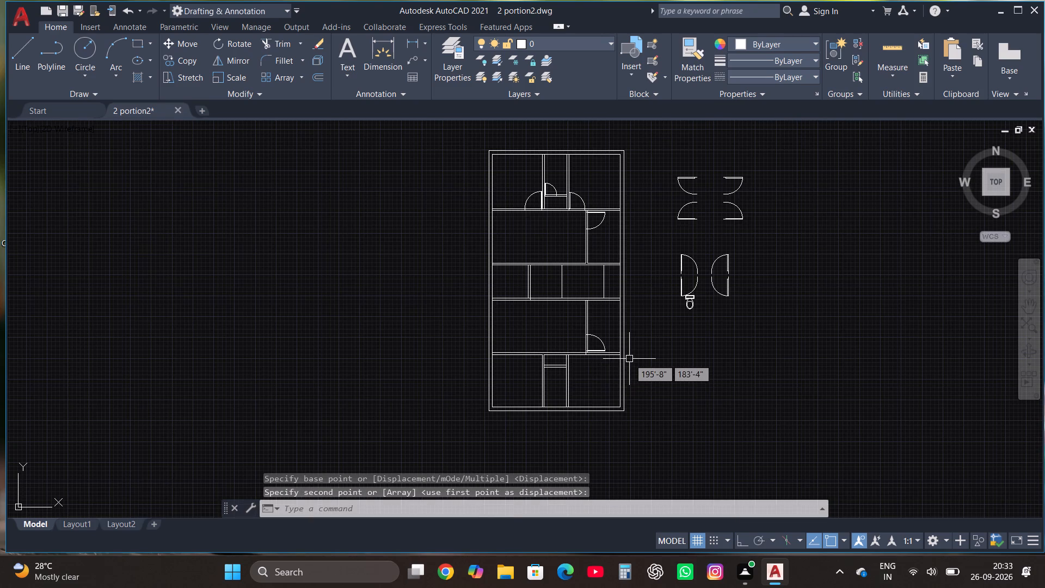
pyautogui.scroll(-1, 629, 366)
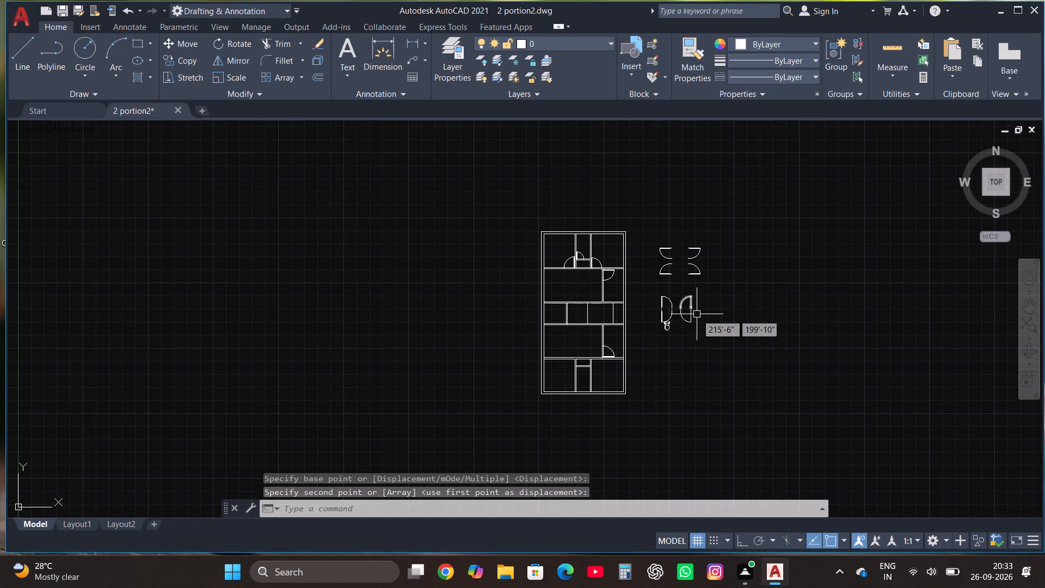
pyautogui.scroll(1, 693, 326)
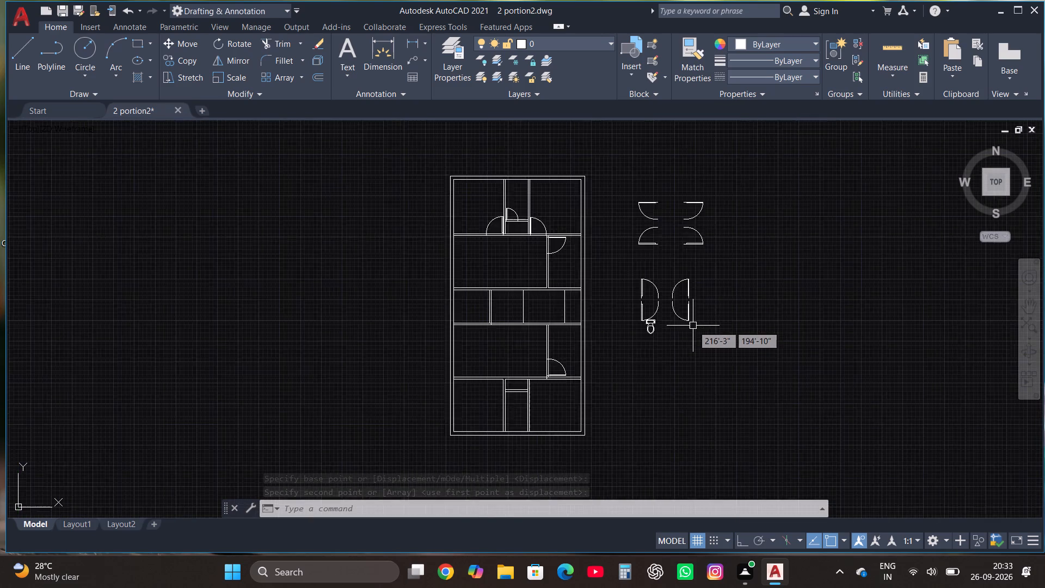
pyautogui.scroll(1, 693, 326)
pyautogui.click(609, 299)
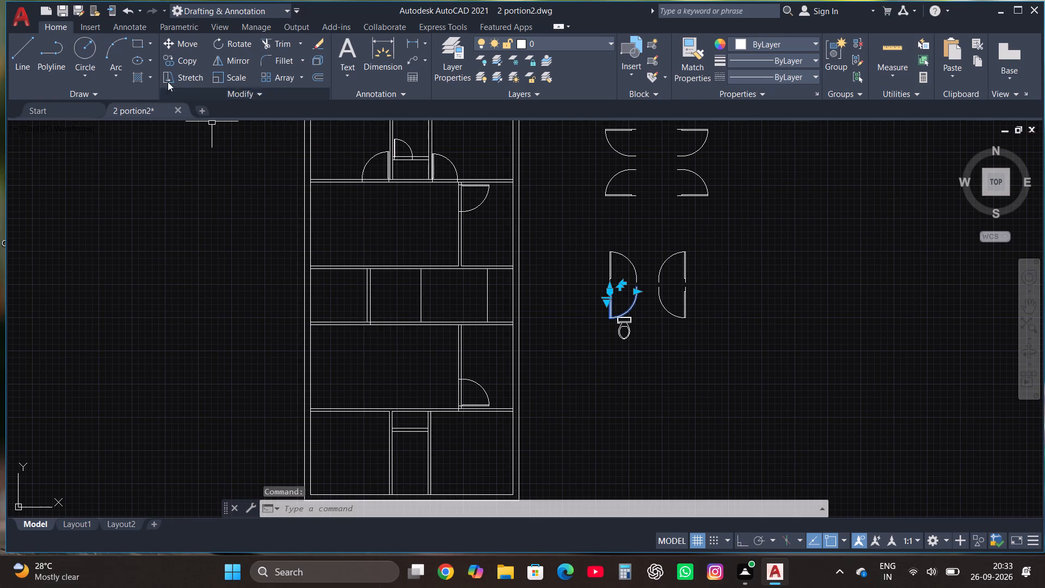
pyautogui.click(187, 62)
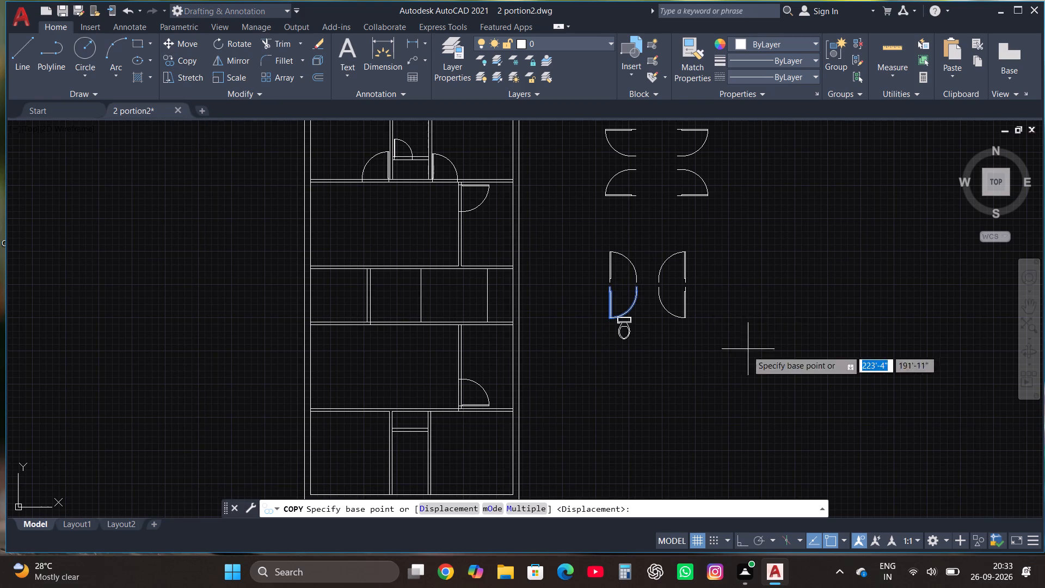
pyautogui.scroll(2, 604, 255)
pyautogui.click(618, 336)
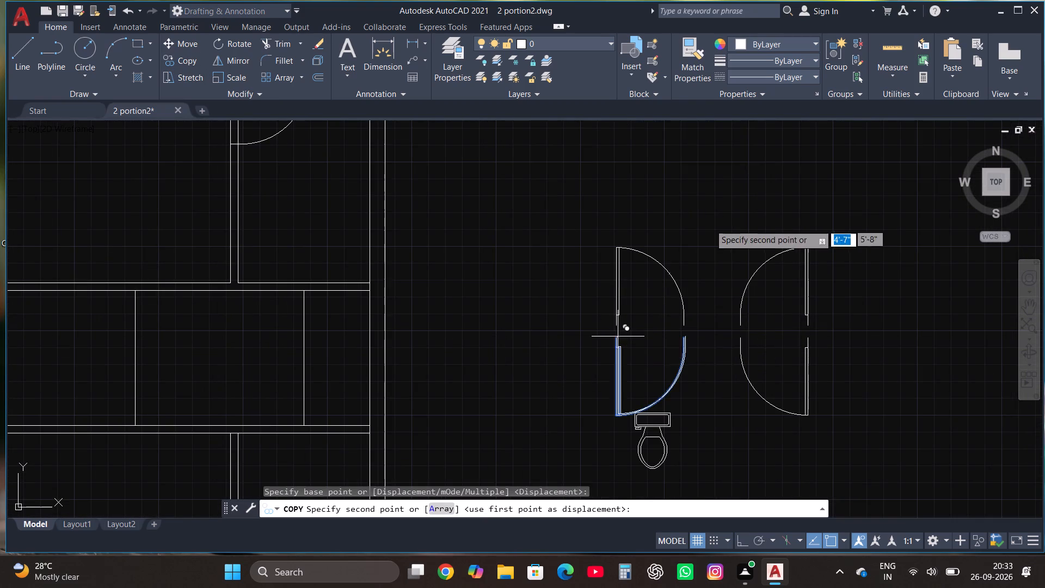
pyautogui.scroll(-4, 712, 230)
pyautogui.scroll(5, 655, 297)
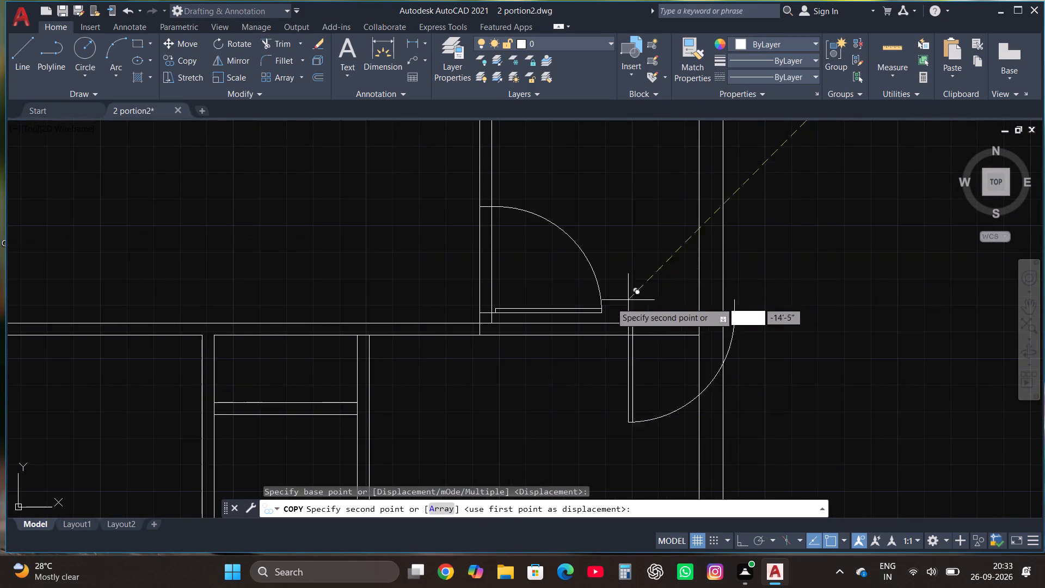
pyautogui.scroll(1, 383, 335)
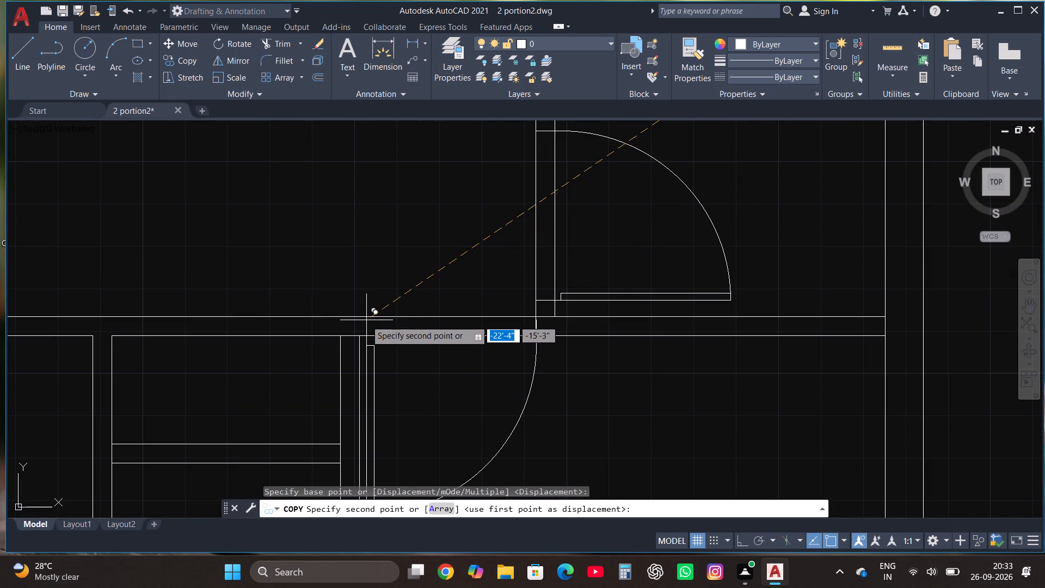
pyautogui.click(363, 318)
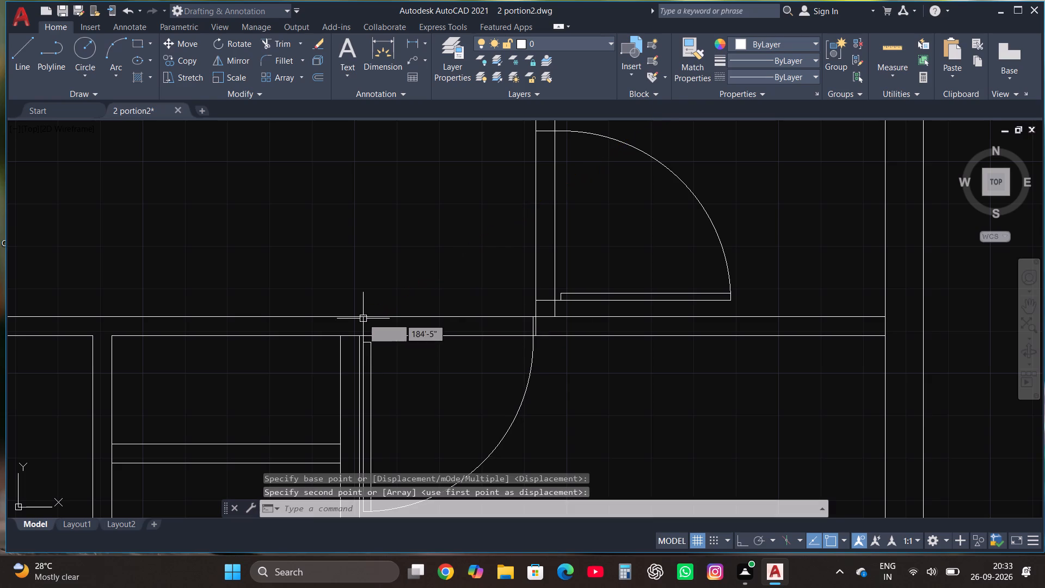
# Copy the small door of the top central room into the empty space below the floor plan.
pyautogui.scroll(-4, 580, 304)
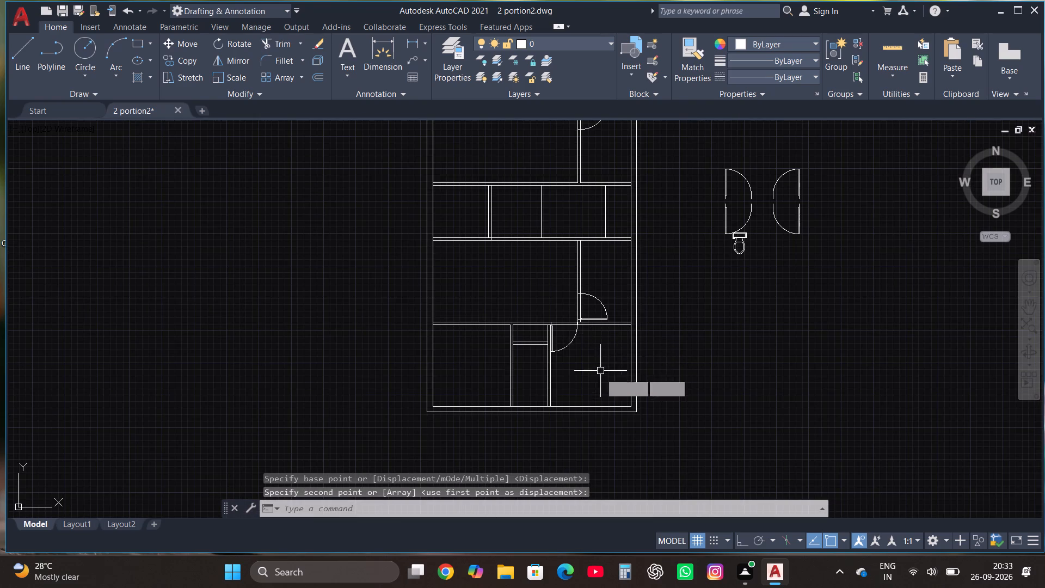
pyautogui.scroll(-2, 600, 386)
pyautogui.scroll(2, 565, 247)
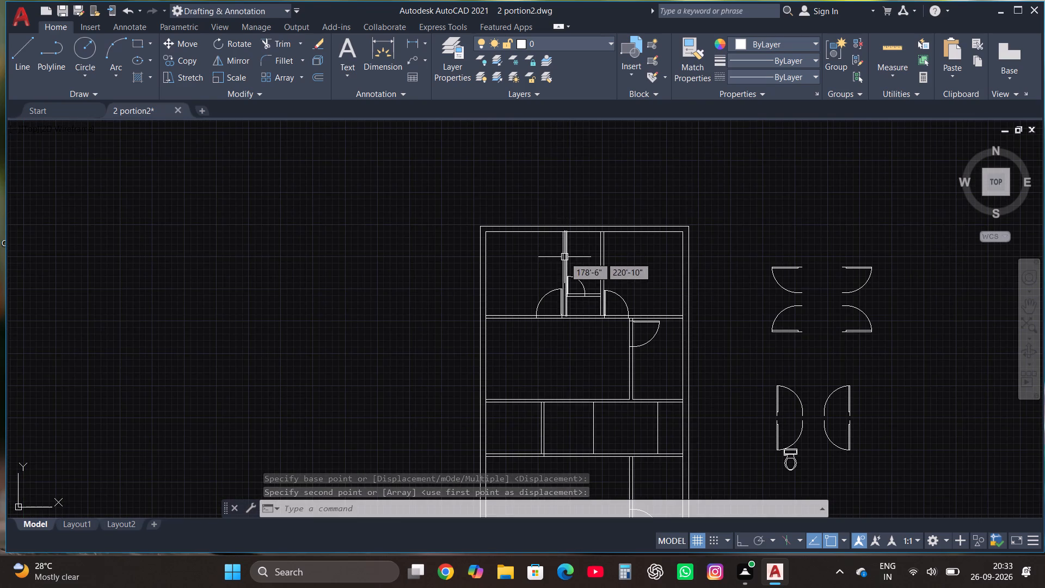
pyautogui.click(577, 278)
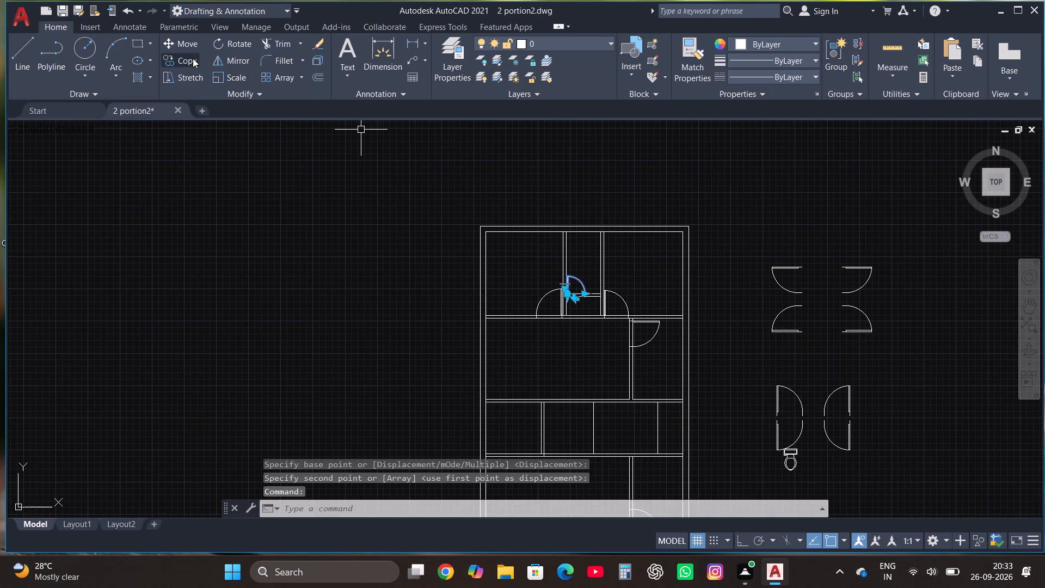
pyautogui.click(193, 58)
pyautogui.click(574, 290)
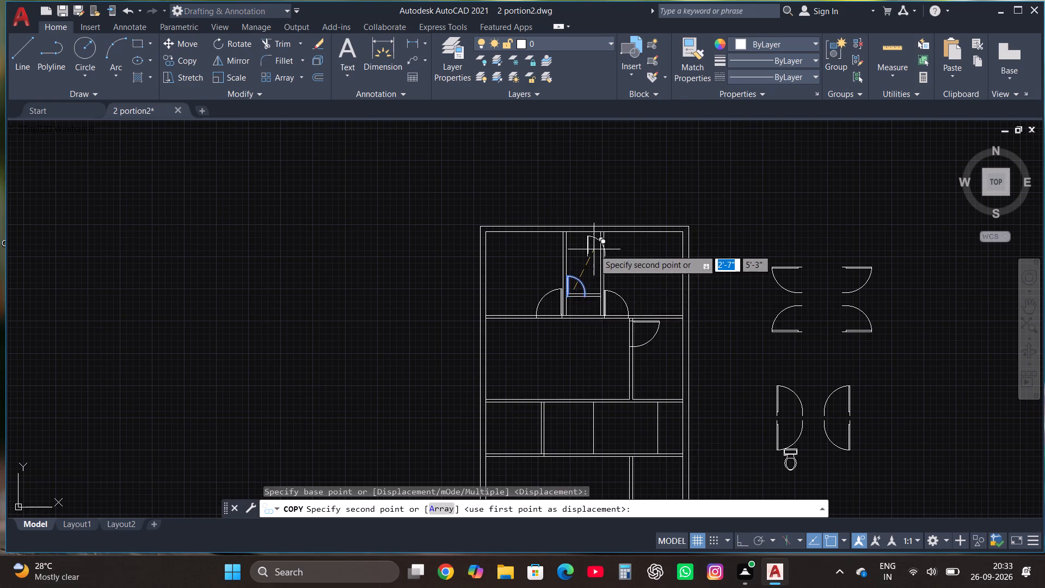
pyautogui.scroll(-3, 594, 249)
pyautogui.scroll(5, 594, 358)
pyautogui.click(577, 371)
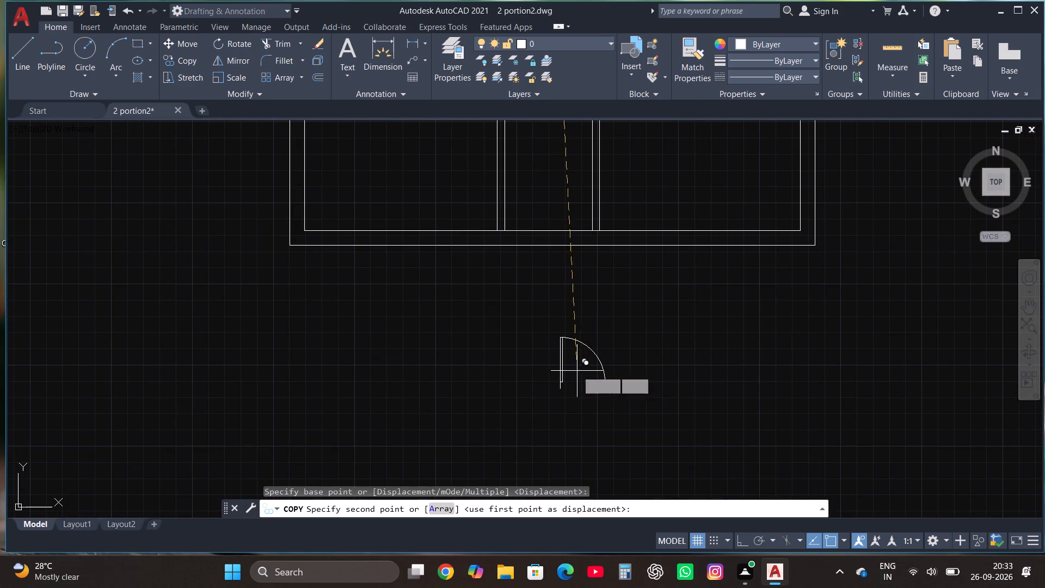
# Mirror the small door below the plan about a horizontal line through its middle, with Ortho on, erasing the source object.
pyautogui.click(587, 382)
pyautogui.click(567, 359)
pyautogui.click(561, 356)
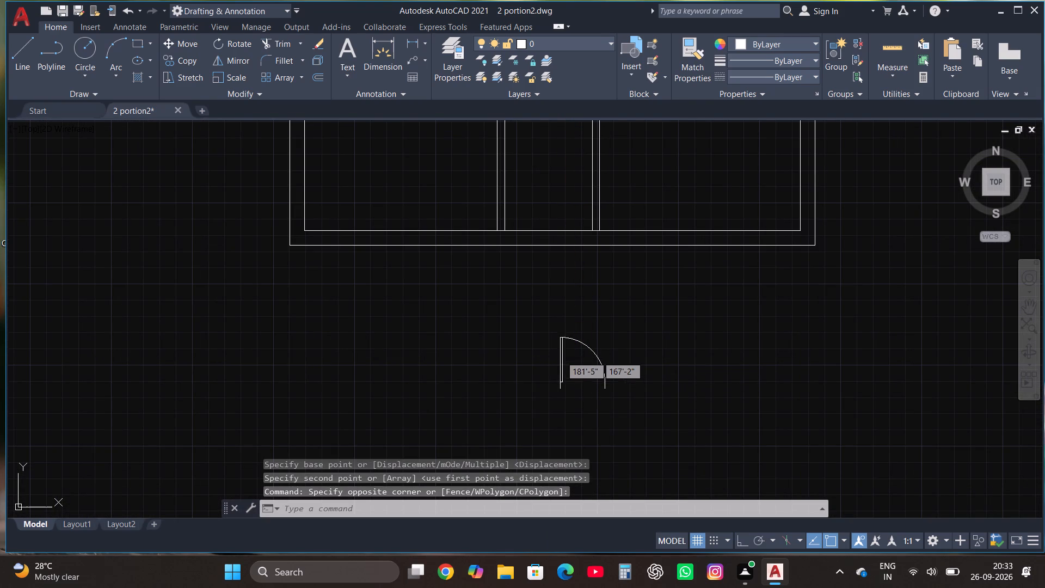
pyautogui.click(234, 58)
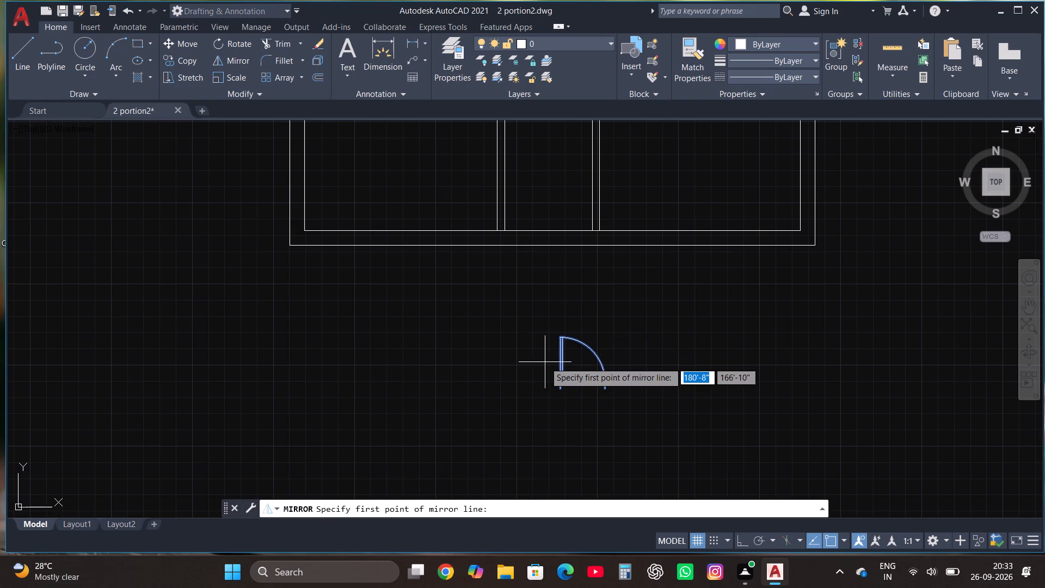
pyautogui.click(544, 361)
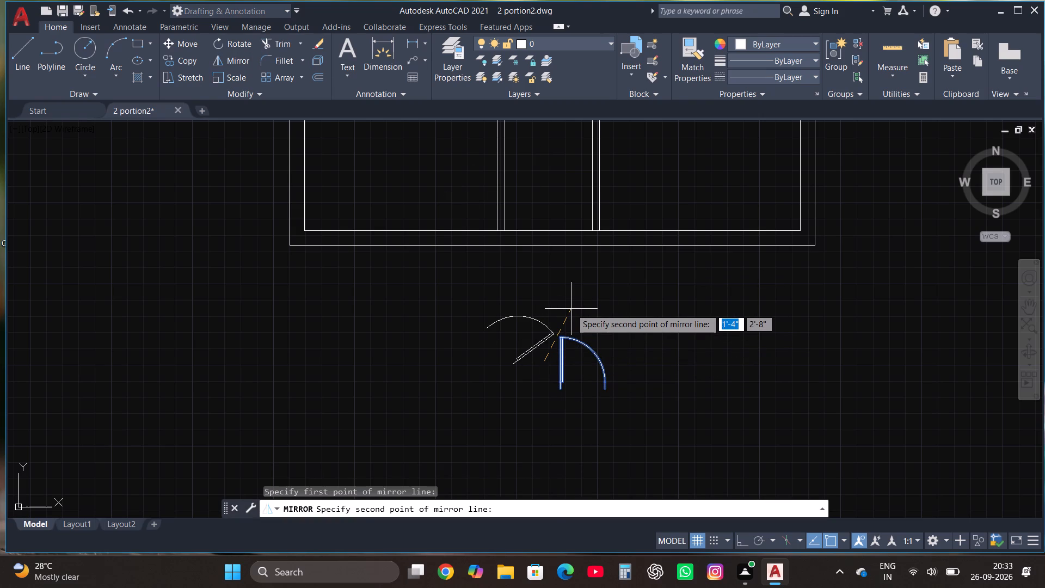
pyautogui.press('F8')
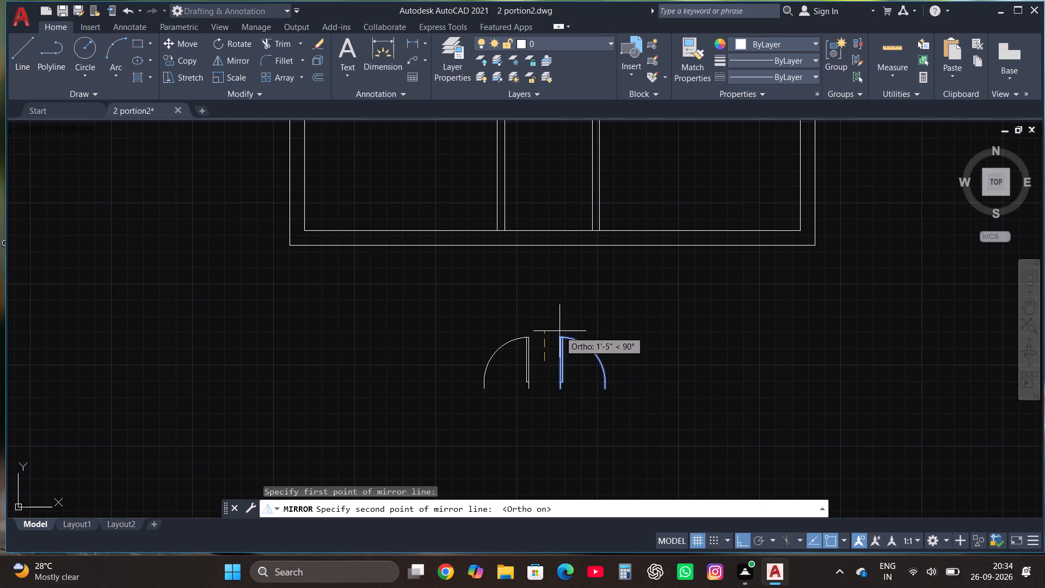
pyautogui.click(518, 377)
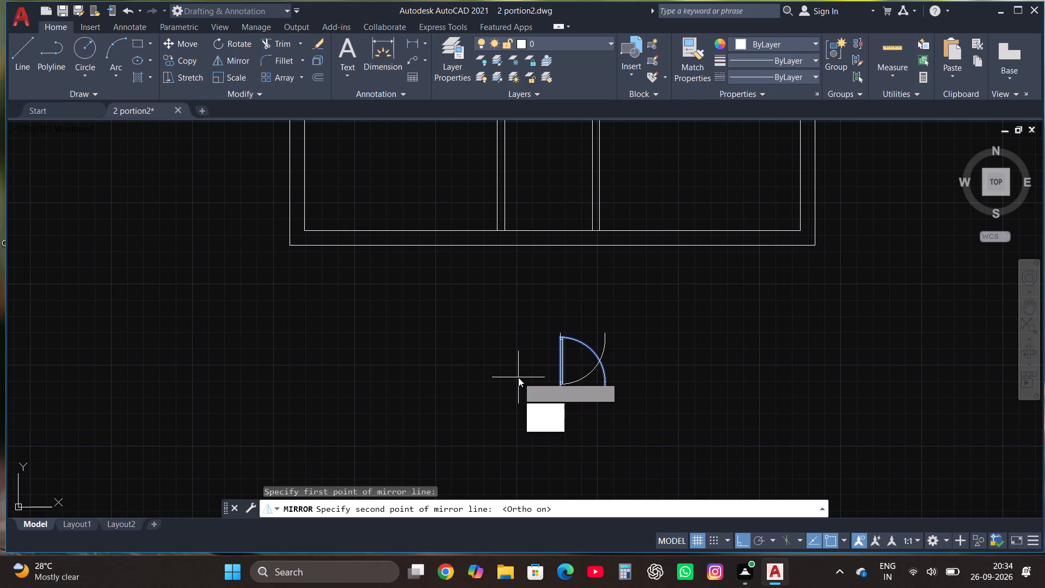
pyautogui.moveTo(551, 407); pyautogui.dragTo(518, 377)
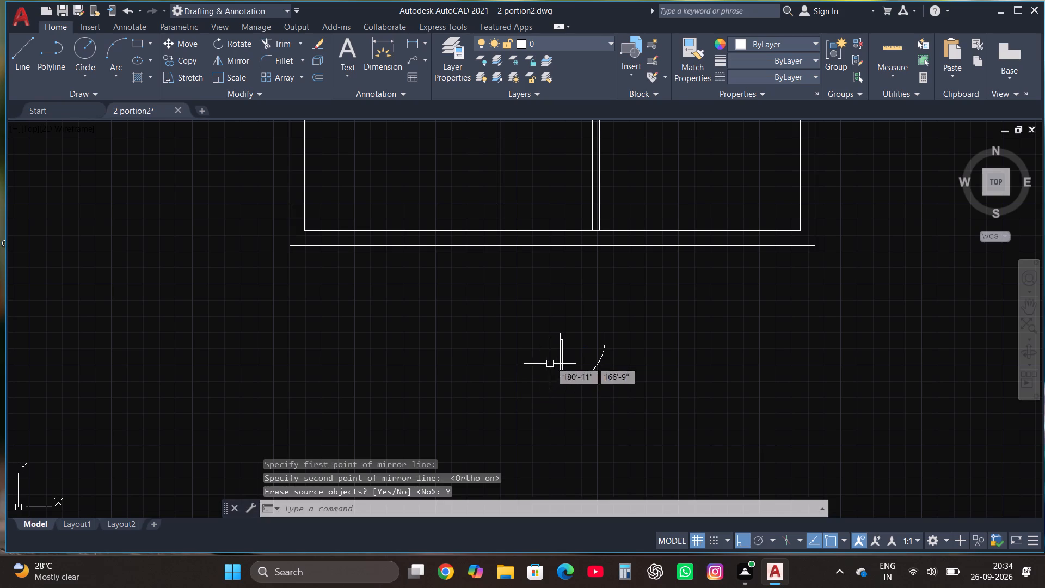
# Copy the mirrored small door from below the plan onto the bottom central room's short cross wall, at its left end, with Ortho off.
pyautogui.click(560, 353)
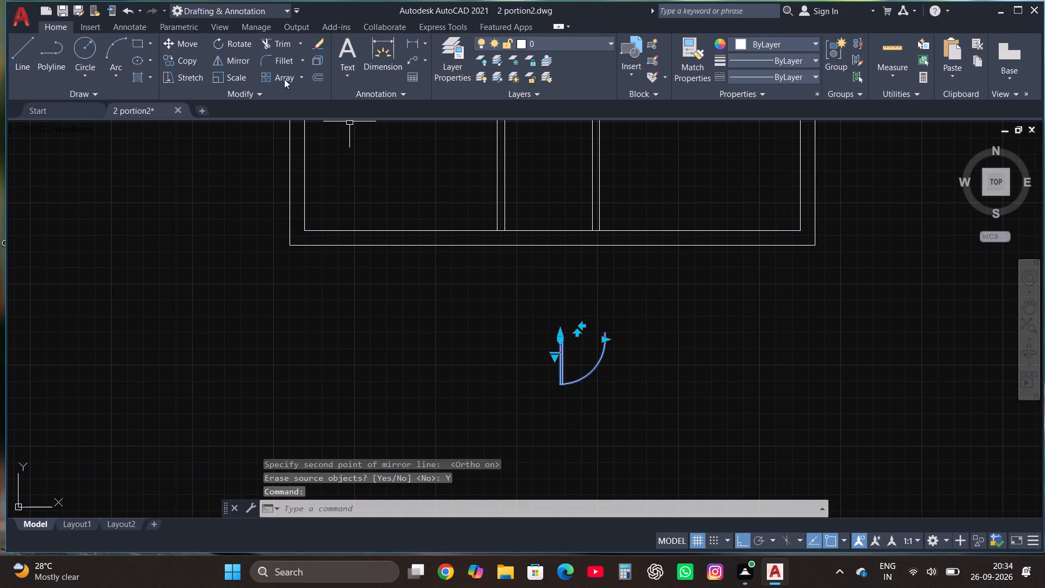
pyautogui.click(187, 65)
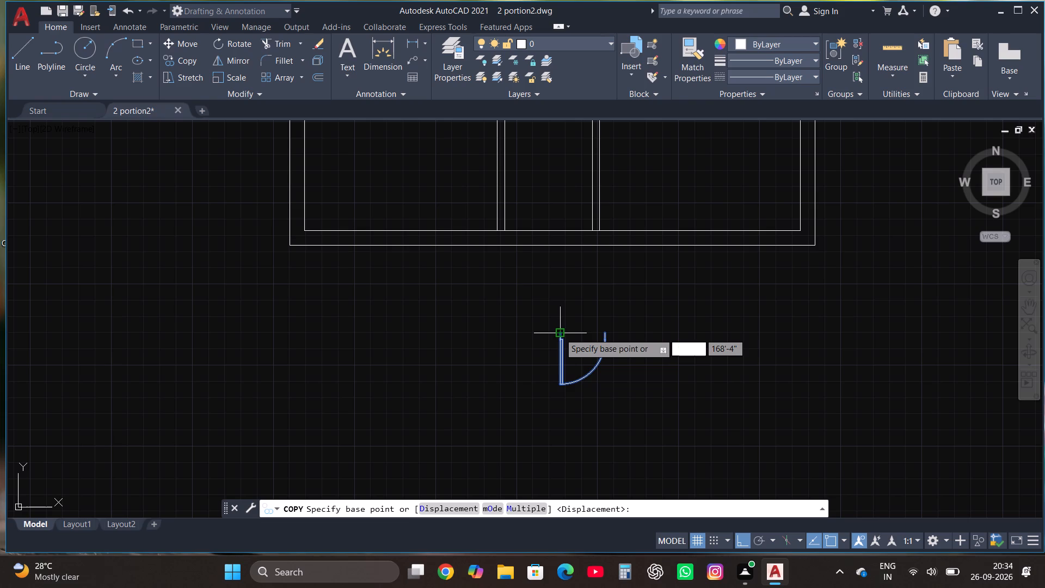
pyautogui.click(560, 333)
pyautogui.scroll(-2, 558, 366)
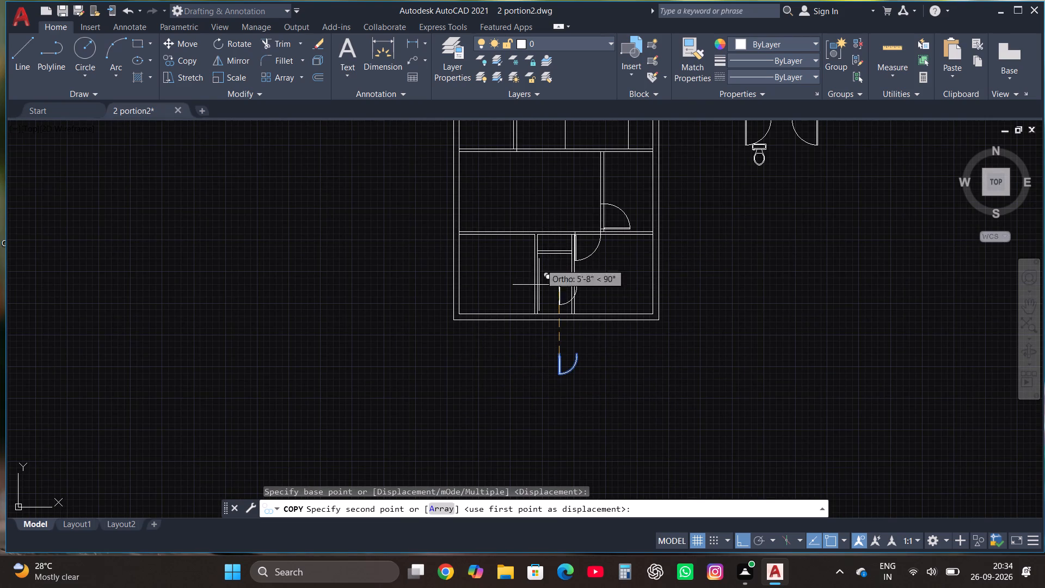
pyautogui.press('F8')
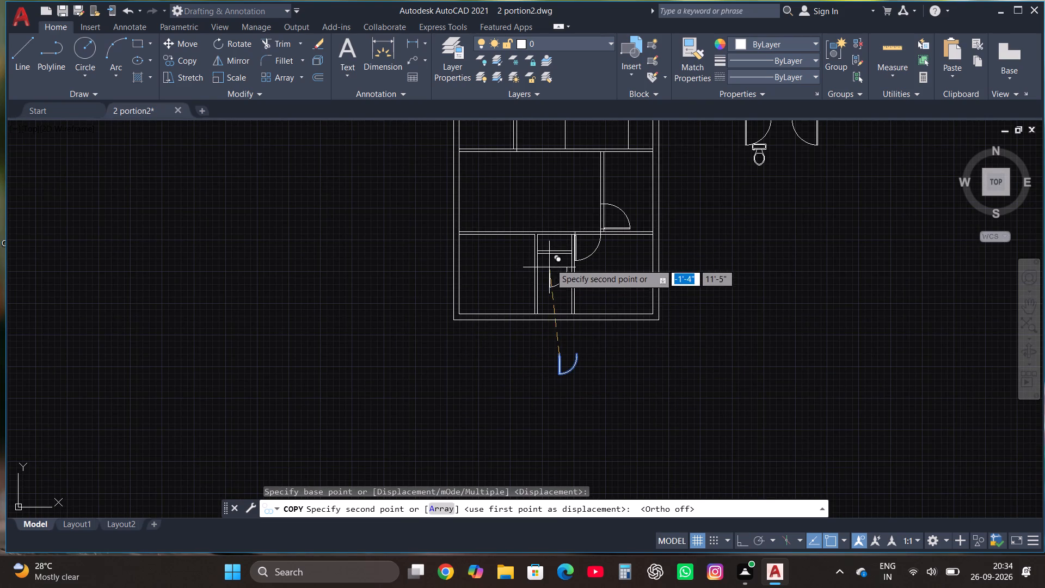
pyautogui.scroll(4, 554, 245)
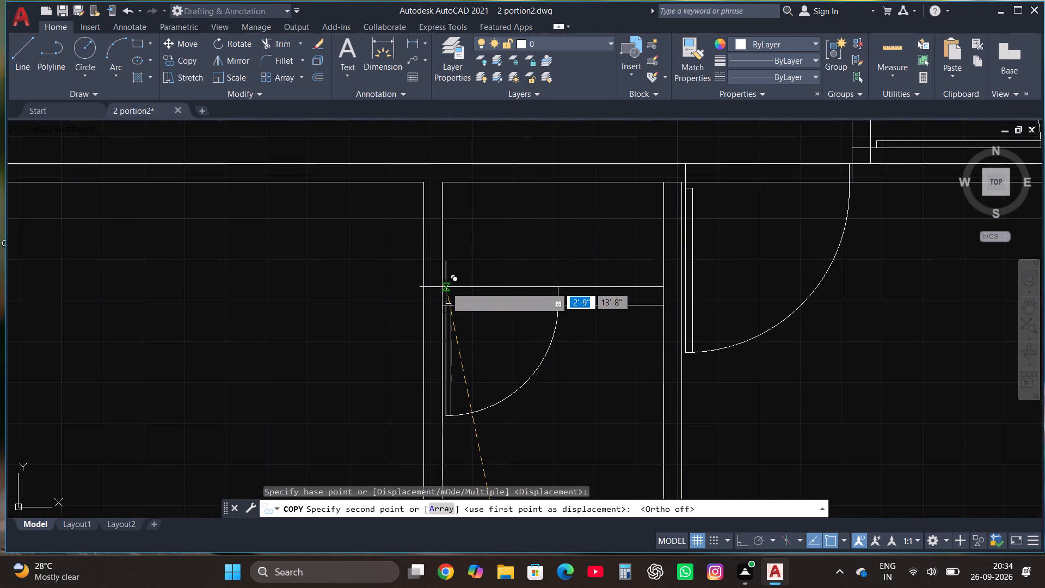
pyautogui.click(449, 285)
# Copy the lower-right door of the vertical-leaf group onto the bottom-left room's top wall, just left of the central room's partition.
pyautogui.scroll(-3, 522, 248)
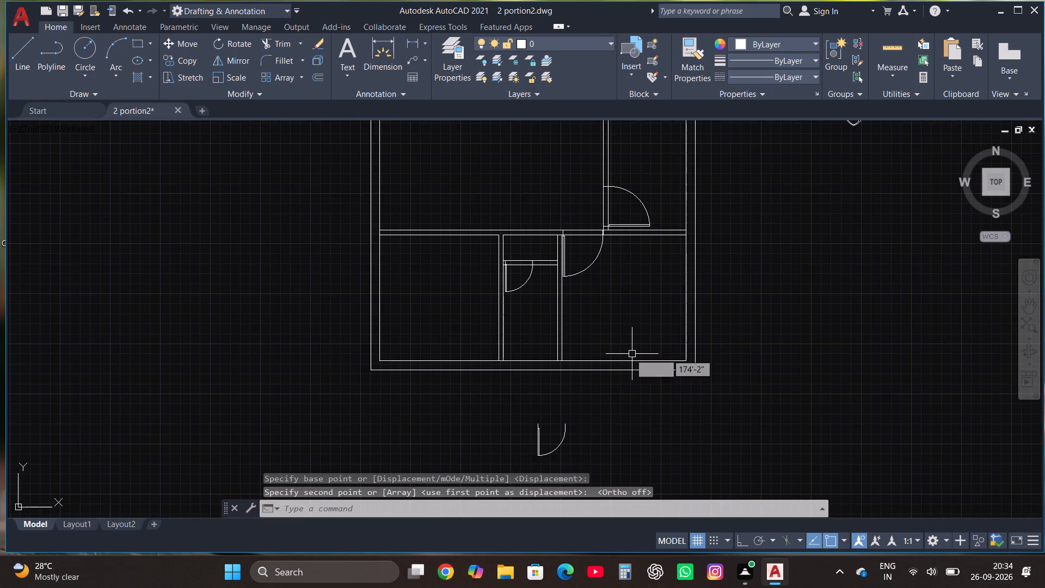
pyautogui.scroll(-2, 604, 375)
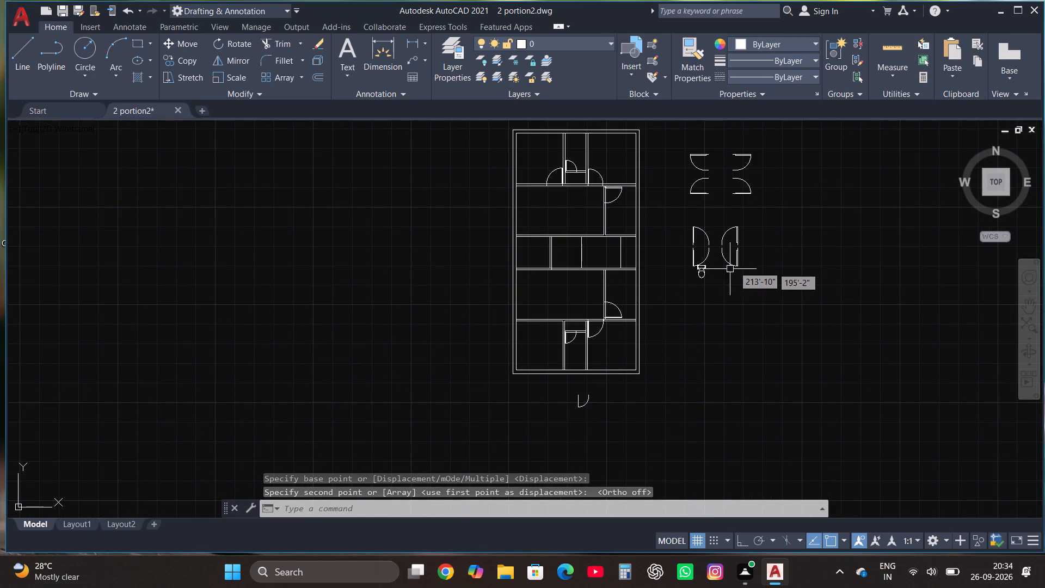
pyautogui.click(737, 260)
pyautogui.click(189, 62)
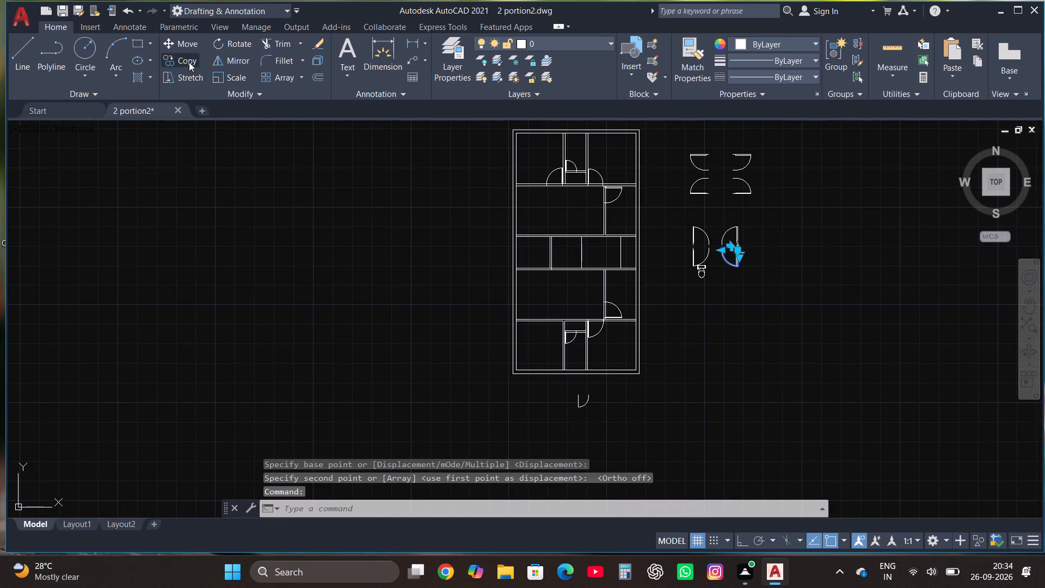
pyautogui.scroll(3, 730, 238)
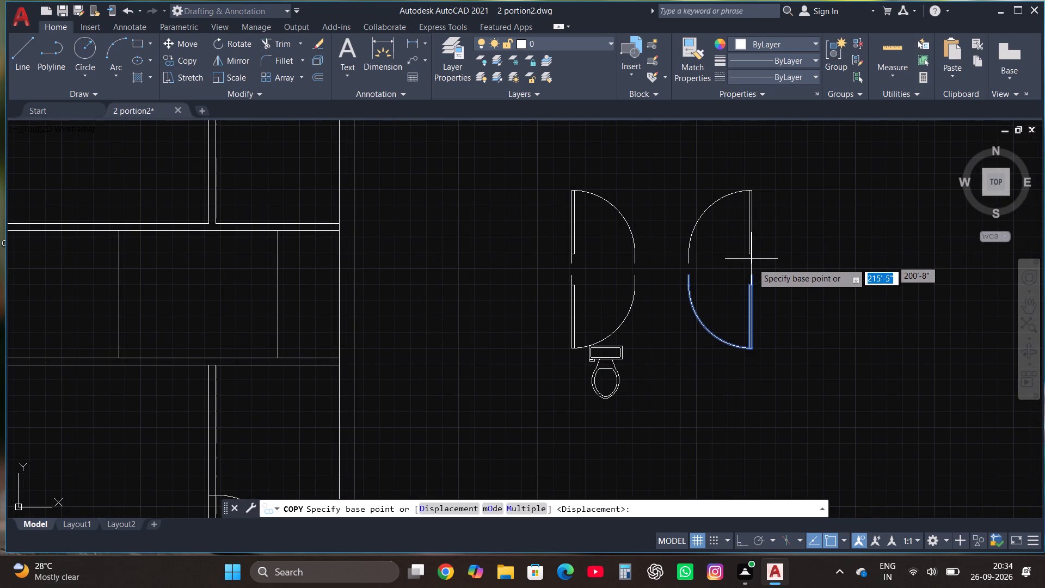
pyautogui.click(753, 276)
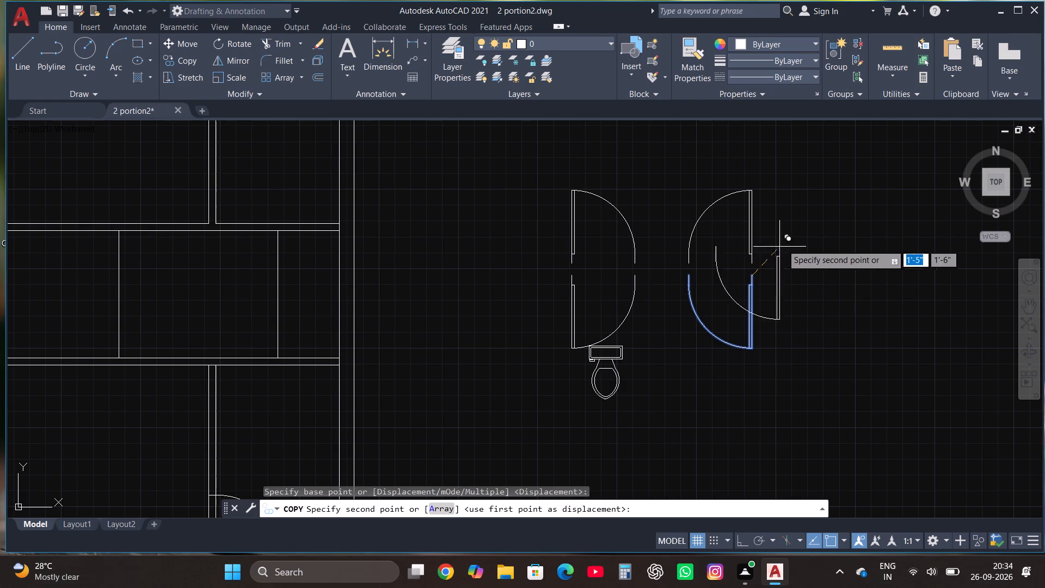
pyautogui.scroll(-4, 788, 235)
pyautogui.scroll(2, 595, 324)
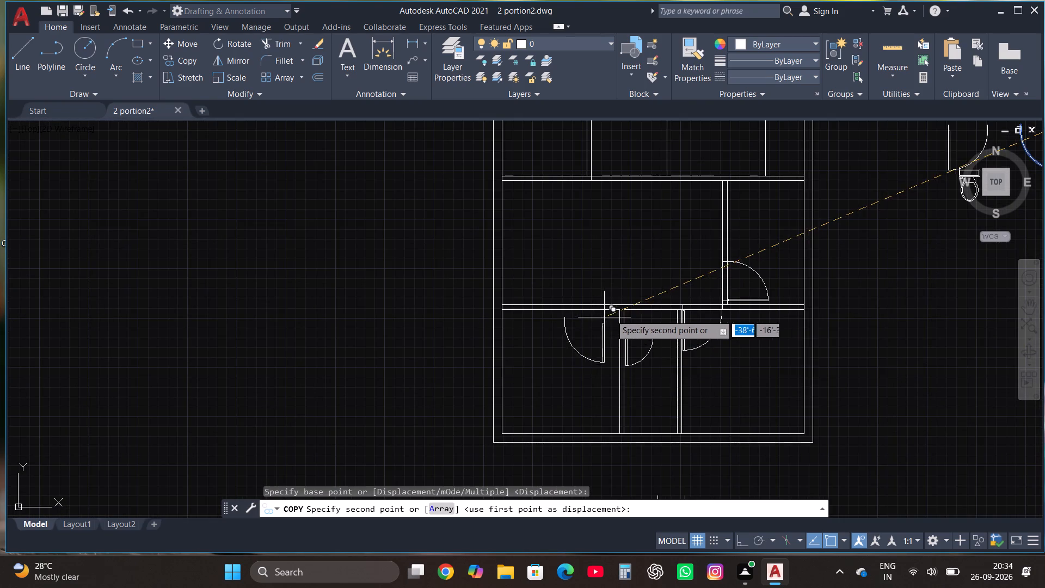
pyautogui.scroll(3, 615, 310)
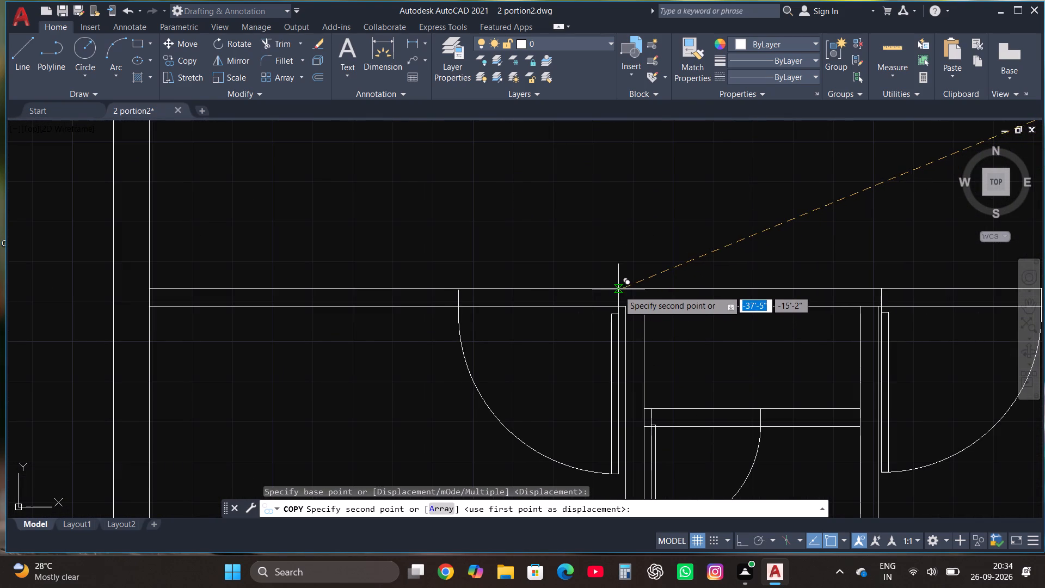
pyautogui.click(619, 290)
# Move the upper-right door of the vertical-leaf group against the upper-left door so their arc ends meet as a double door.
pyautogui.scroll(-1, 554, 334)
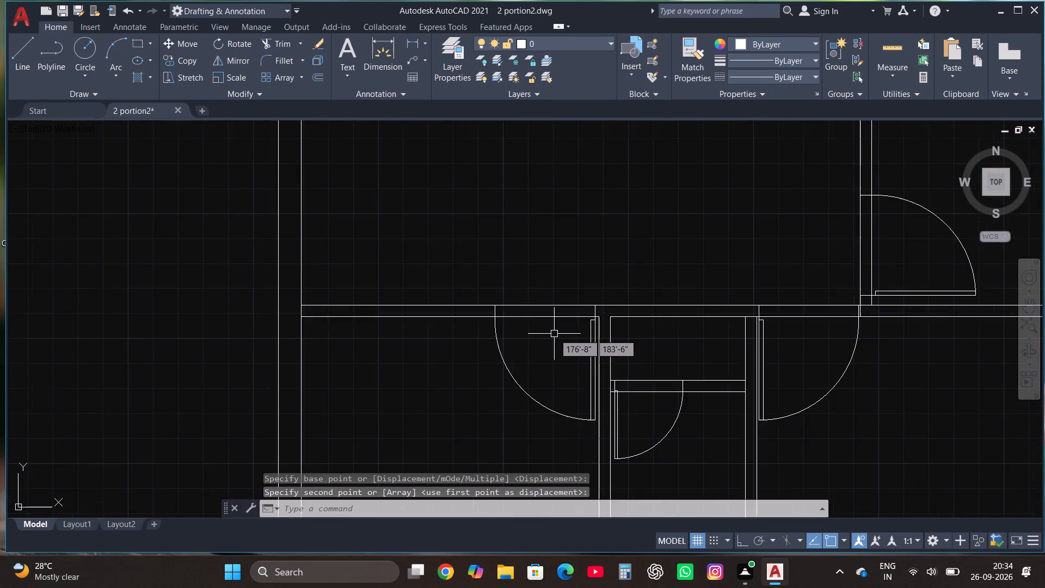
pyautogui.scroll(-3, 554, 334)
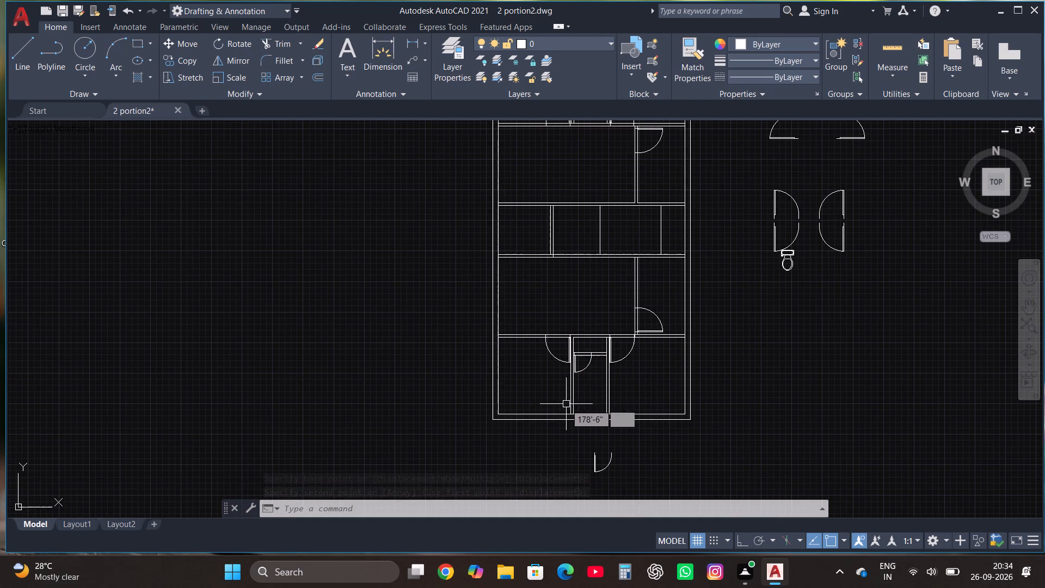
pyautogui.scroll(-1, 527, 401)
pyautogui.scroll(1, 570, 400)
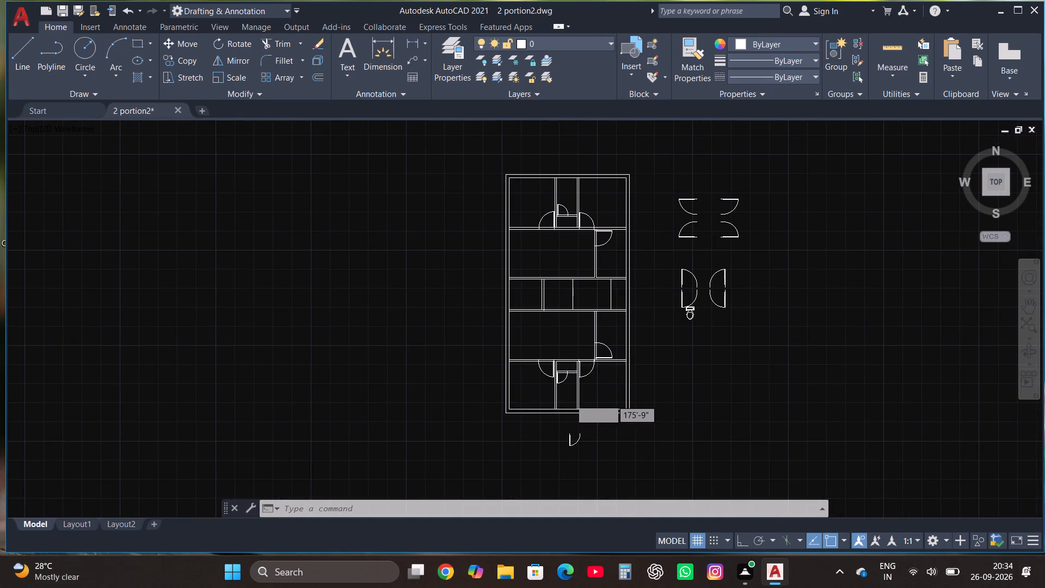
pyautogui.scroll(1, 612, 390)
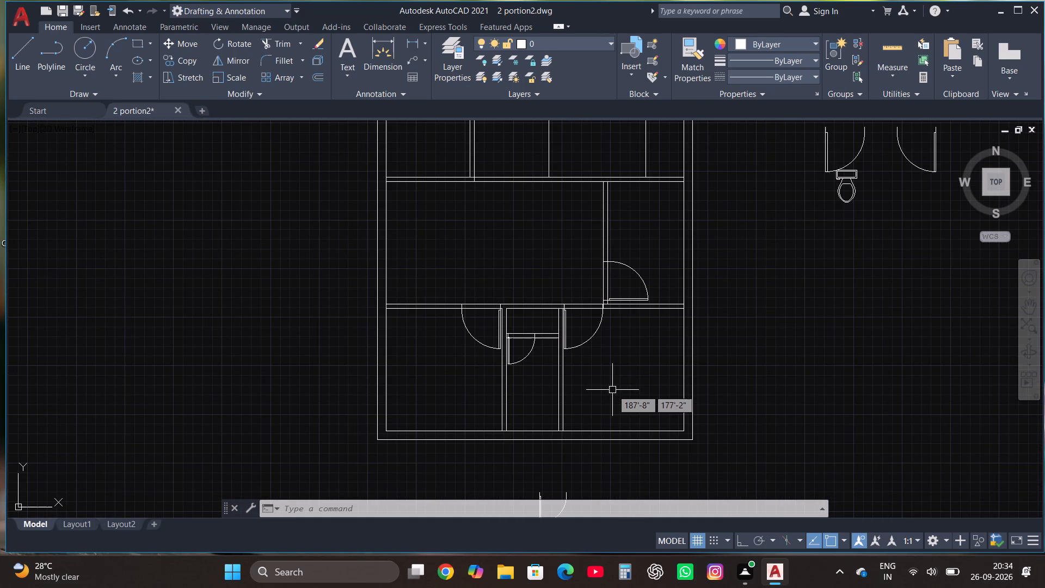
pyautogui.scroll(-1, 595, 406)
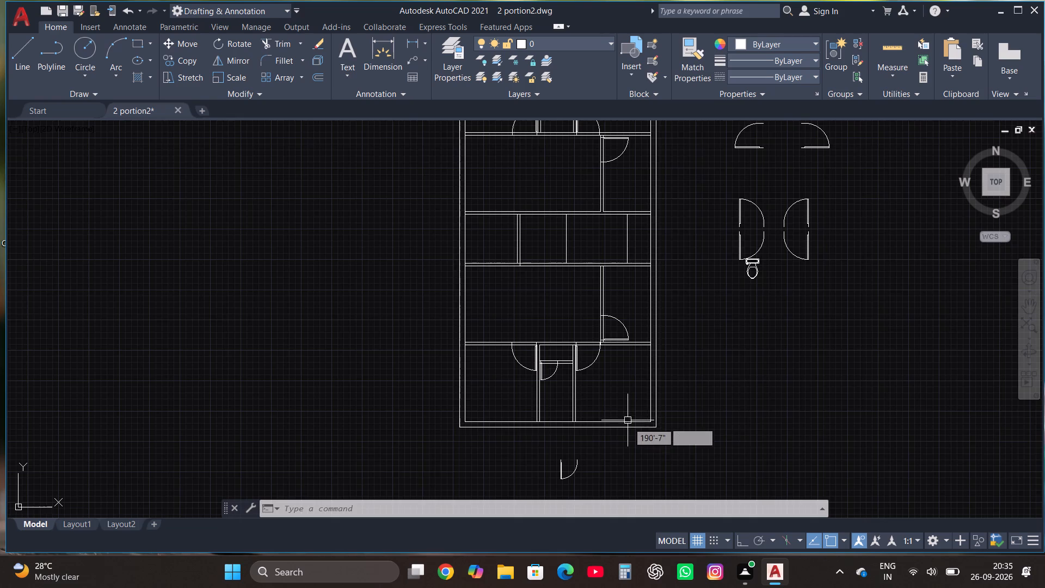
pyautogui.scroll(-1, 632, 432)
pyautogui.scroll(3, 734, 296)
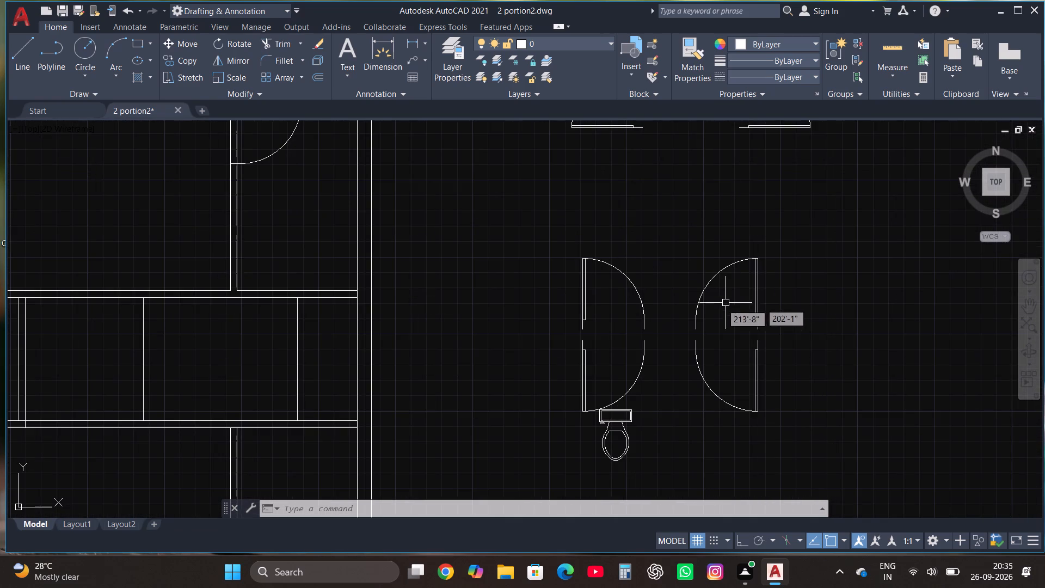
pyautogui.click(700, 303)
pyautogui.scroll(2, 703, 326)
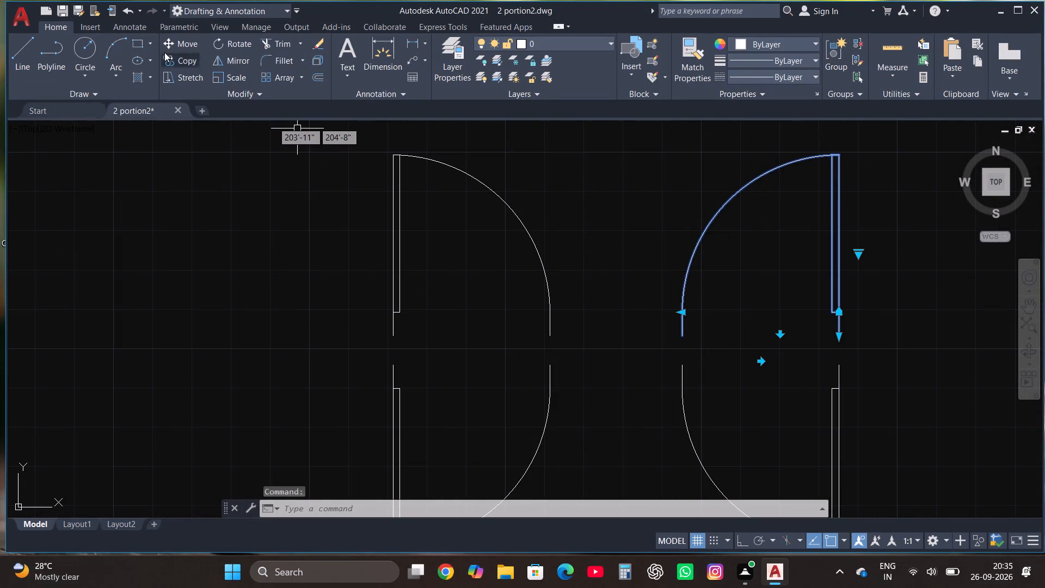
pyautogui.click(193, 39)
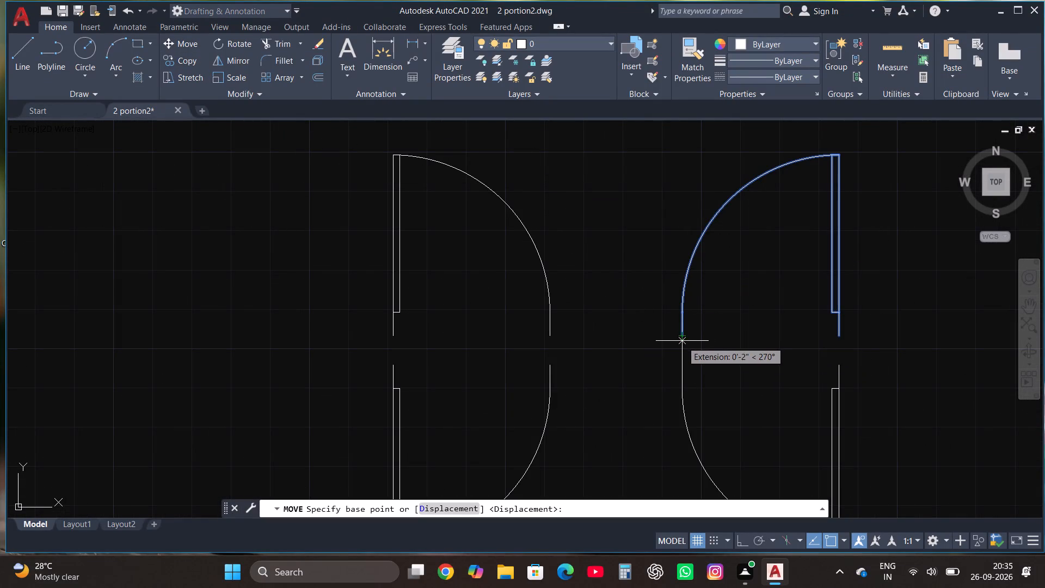
pyautogui.click(682, 337)
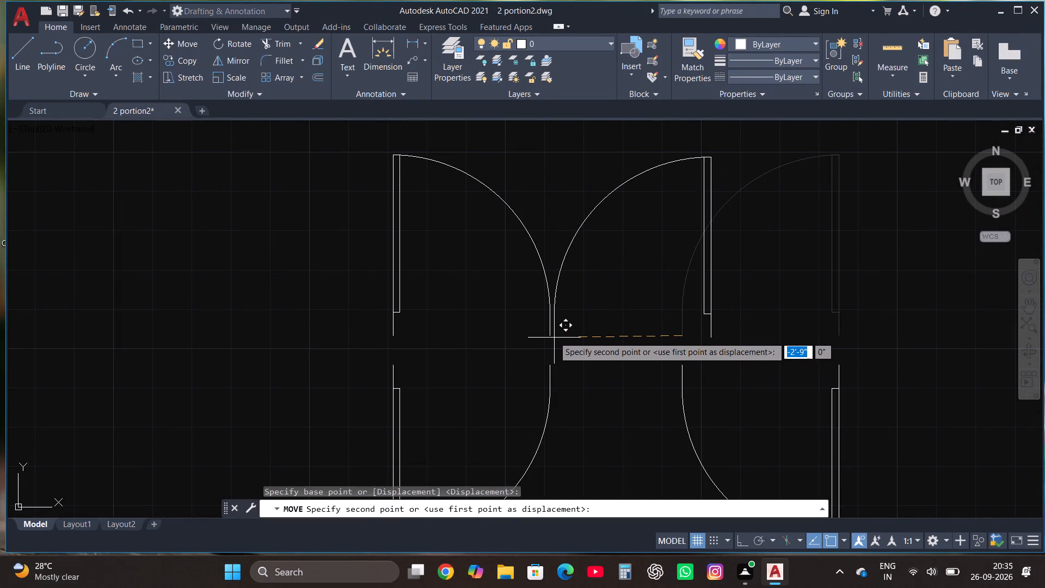
pyautogui.click(550, 338)
# Scale the double door down to roughly half its size about the lower end of its left leaf.
pyautogui.scroll(-2, 791, 366)
pyautogui.click(776, 329)
pyautogui.click(549, 277)
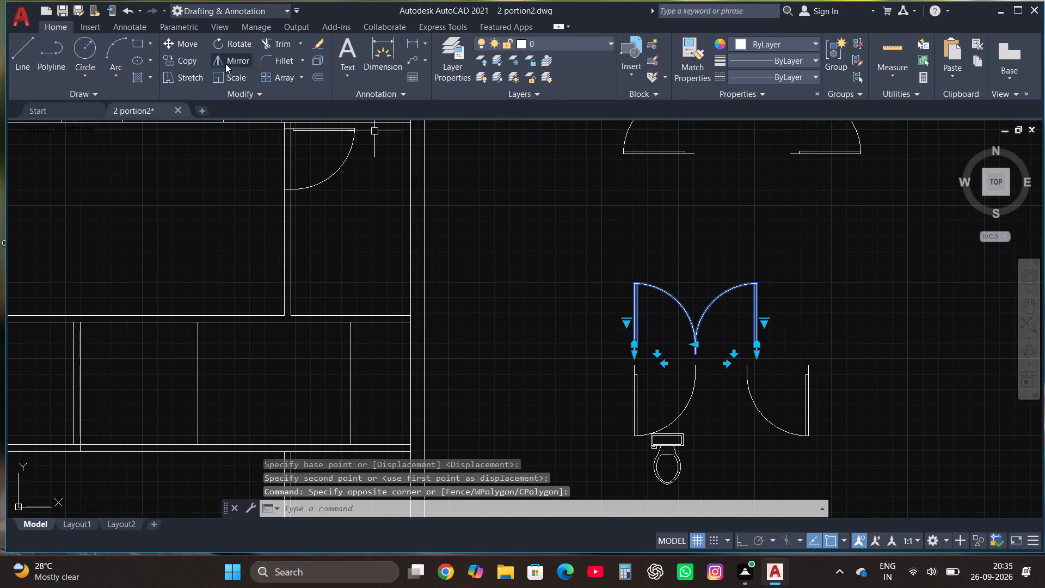
pyautogui.click(241, 76)
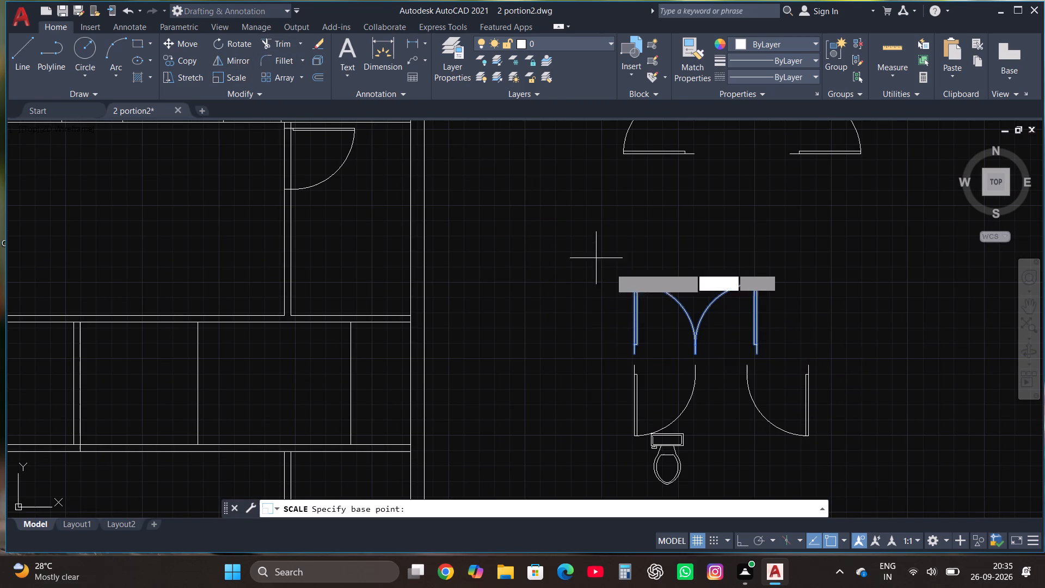
pyautogui.click(636, 357)
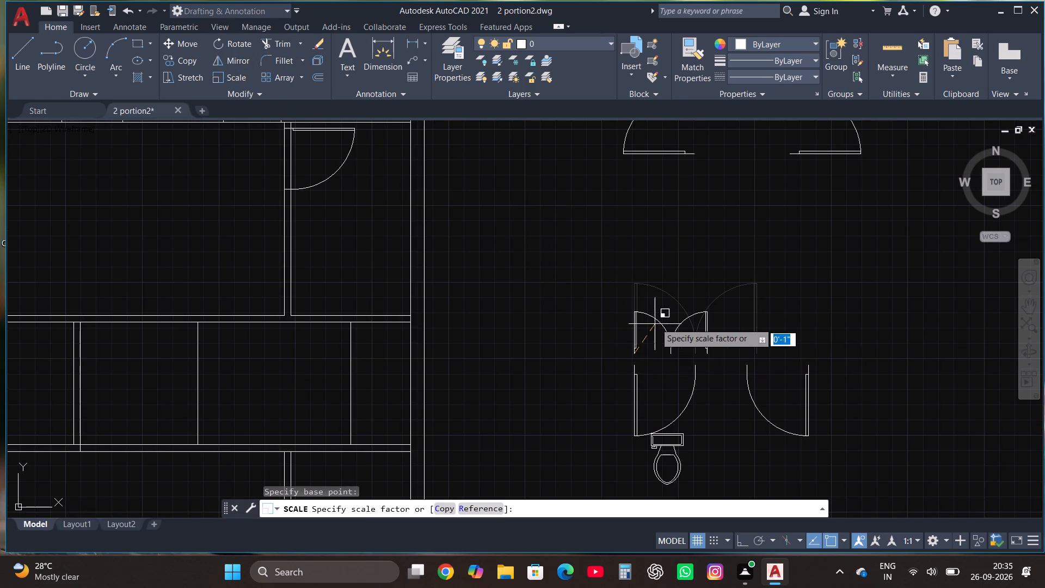
pyautogui.click(653, 326)
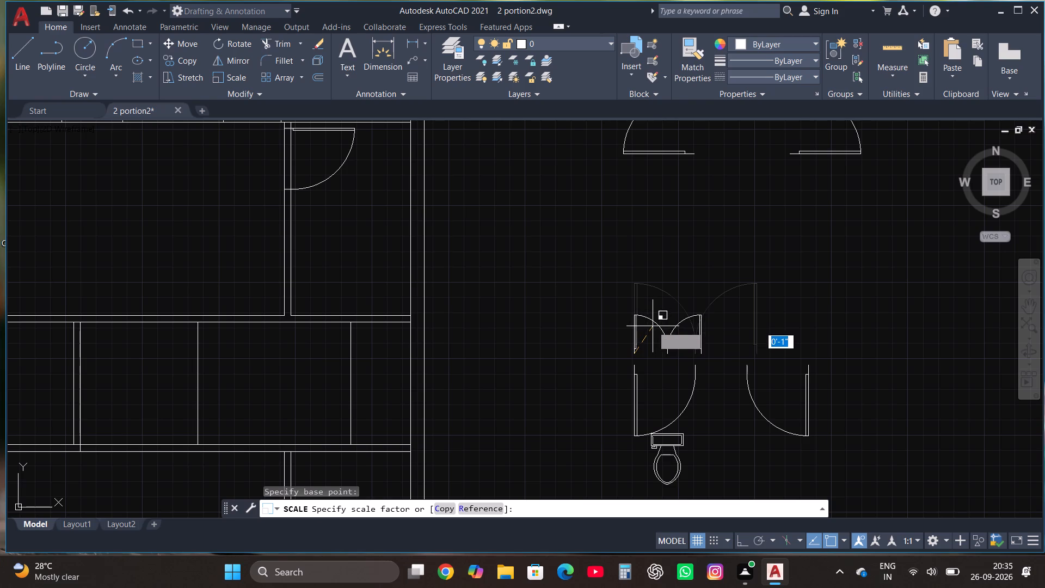
# Move the reduced double door onto the top wall of the middle strip, just right of the strip's double-line partition.
pyautogui.scroll(-2, 737, 270)
pyautogui.scroll(3, 729, 305)
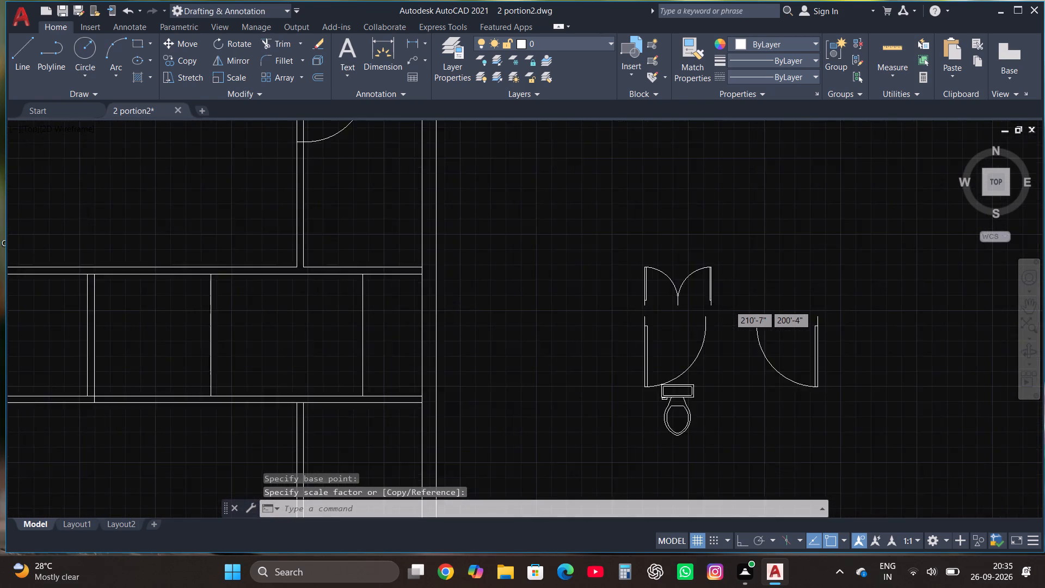
pyautogui.click(677, 300)
pyautogui.click(604, 245)
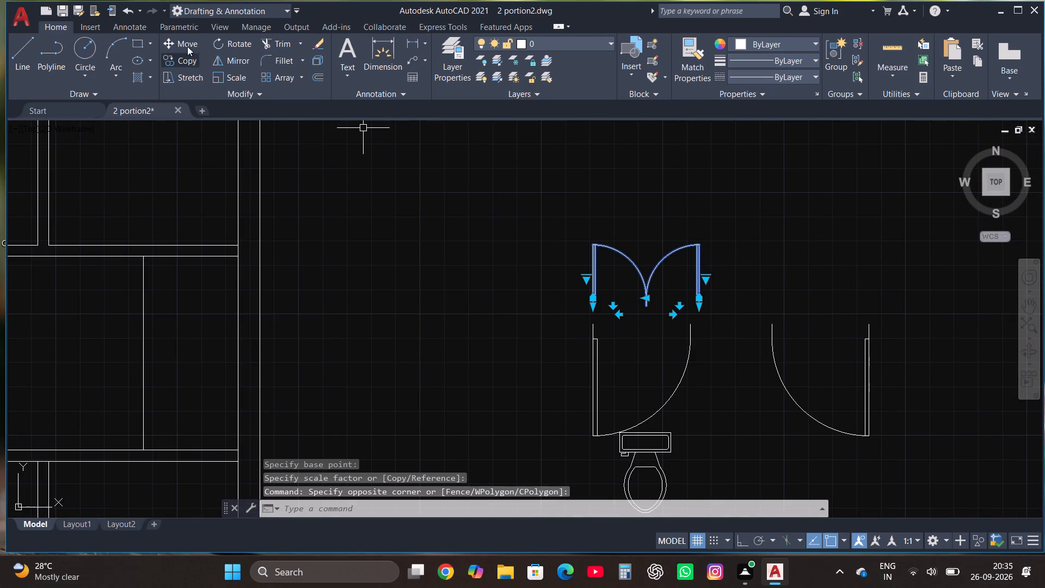
pyautogui.click(185, 40)
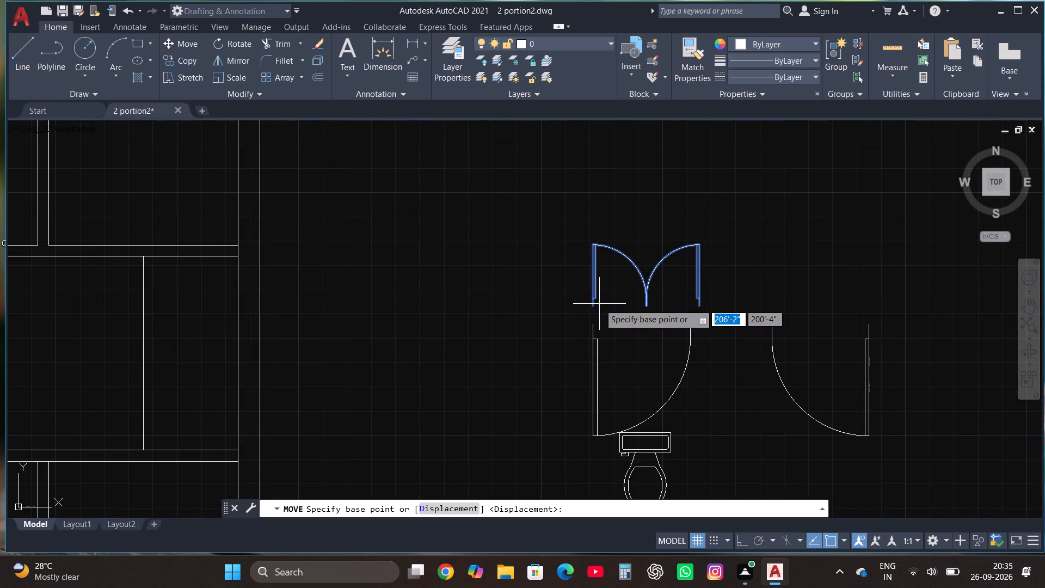
pyautogui.click(594, 307)
pyautogui.scroll(-2, 715, 256)
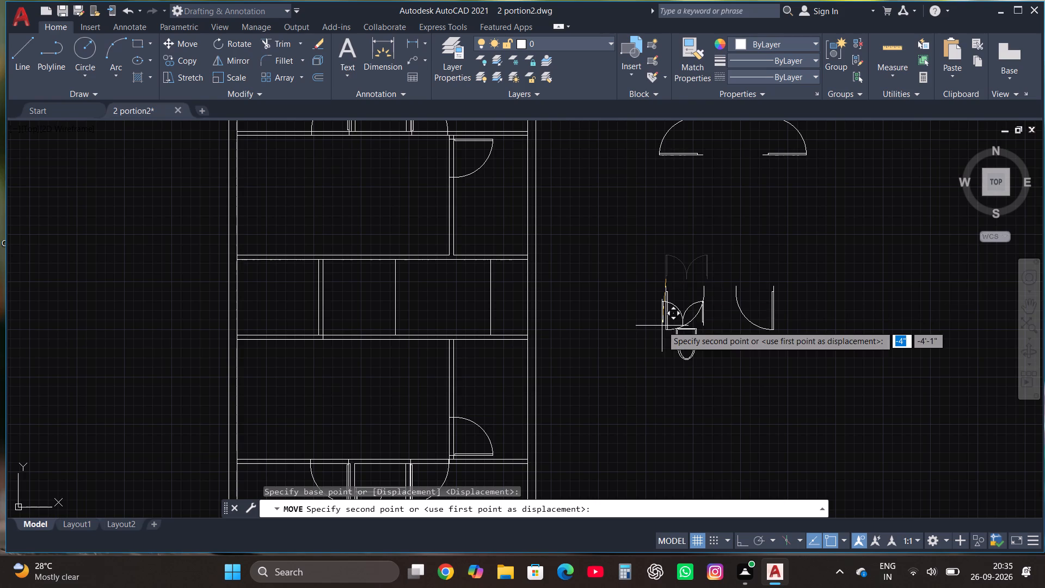
pyautogui.scroll(-1, 724, 277)
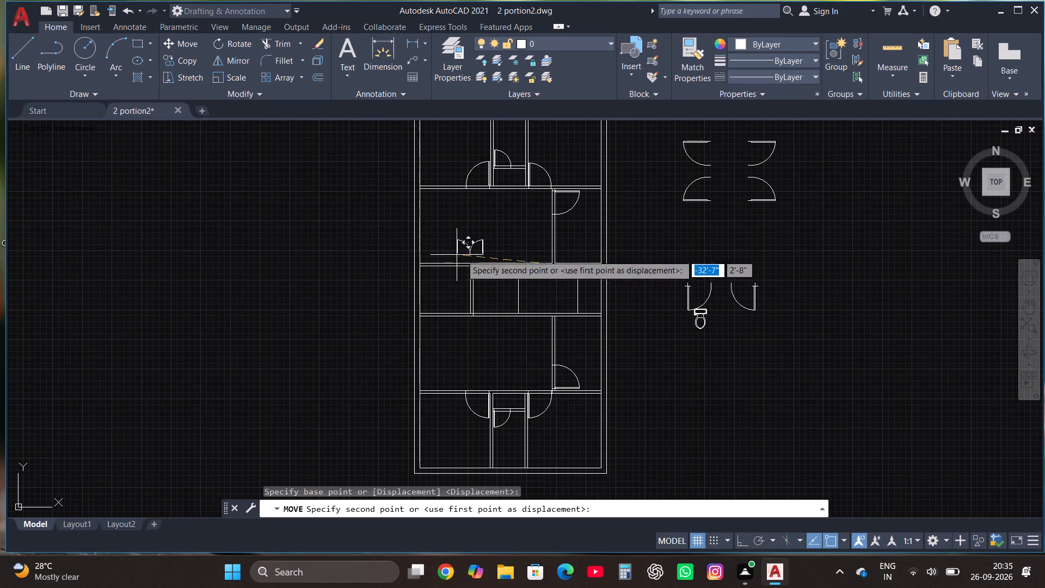
pyautogui.scroll(4, 480, 255)
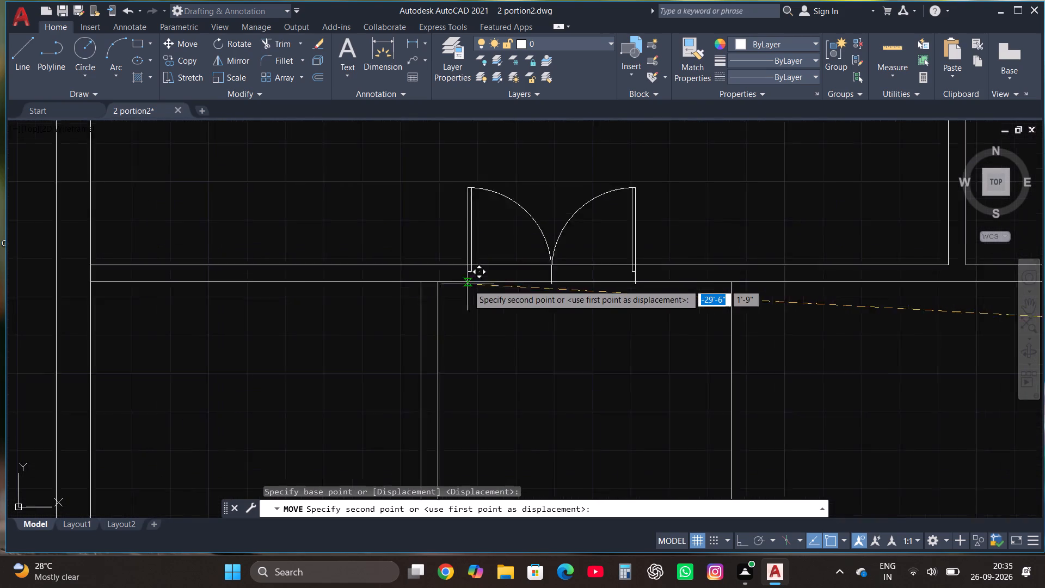
pyautogui.scroll(1, 468, 284)
pyautogui.click(480, 280)
# Mirror the reduced double door about a horizontal line across the middle strip with Ortho on, keeping the original.
pyautogui.scroll(-3, 545, 296)
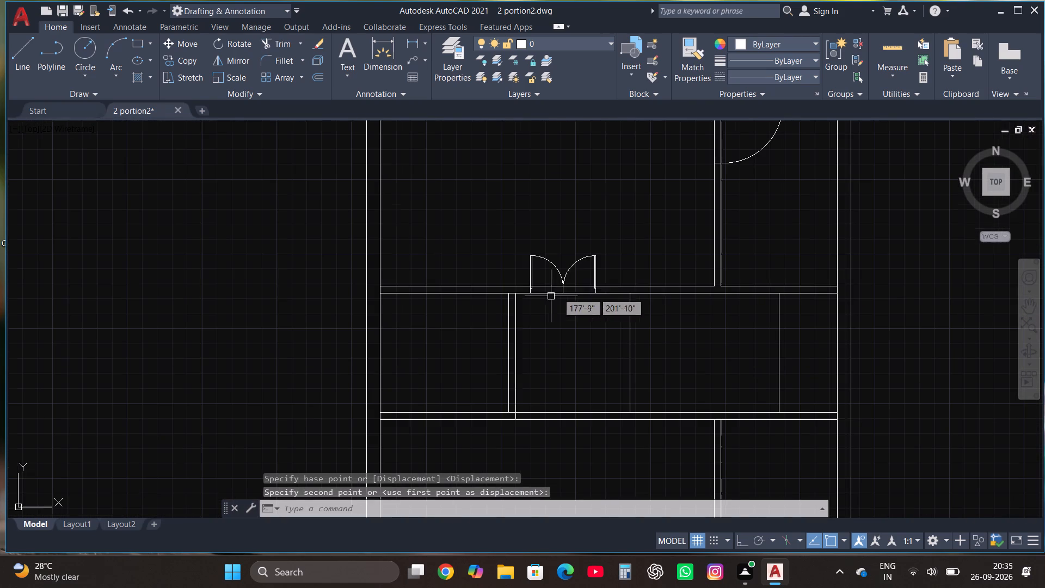
pyautogui.click(578, 274)
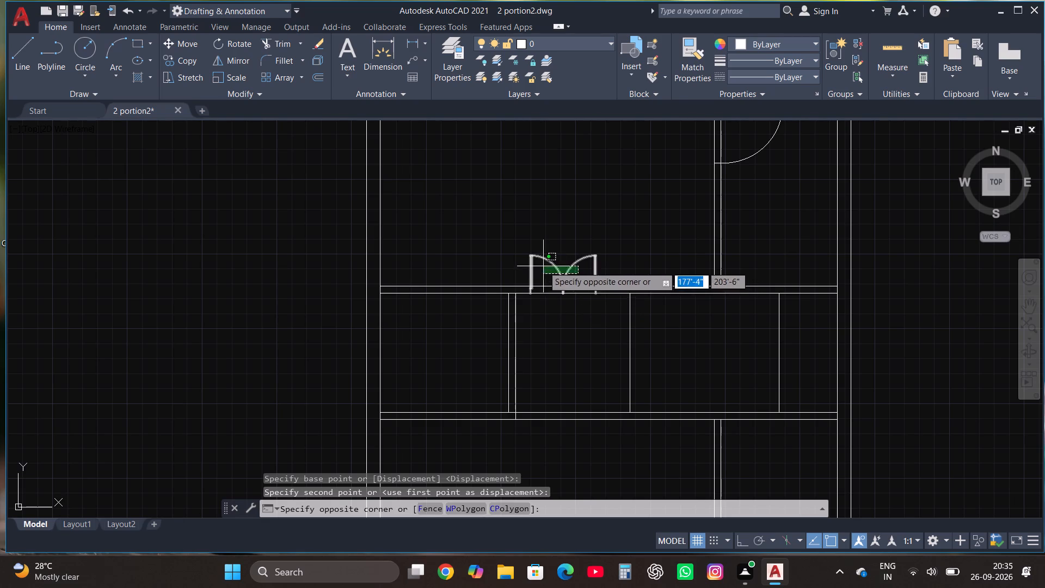
pyautogui.click(543, 266)
pyautogui.click(237, 57)
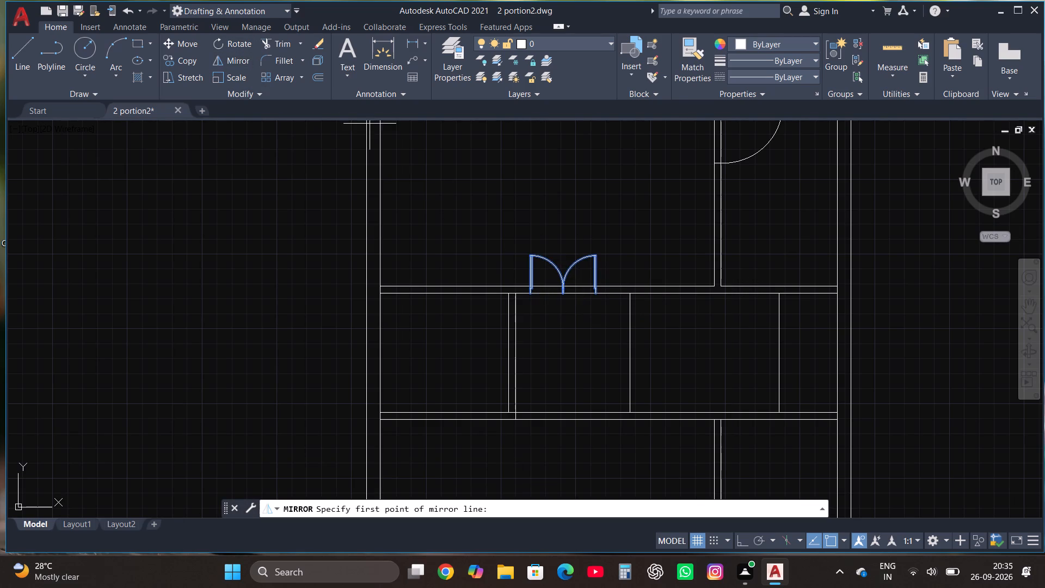
pyautogui.click(563, 359)
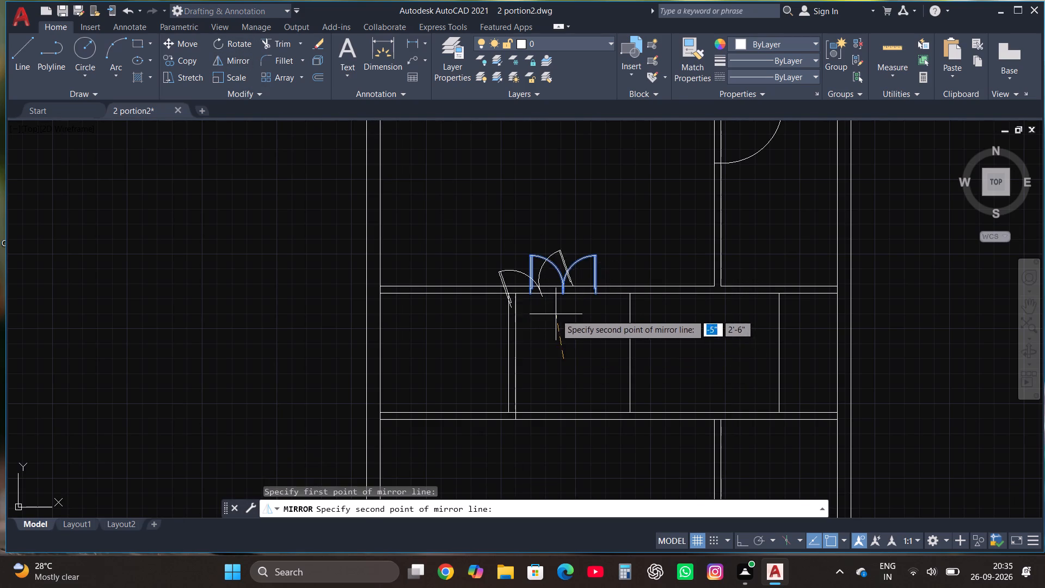
pyautogui.press('F8')
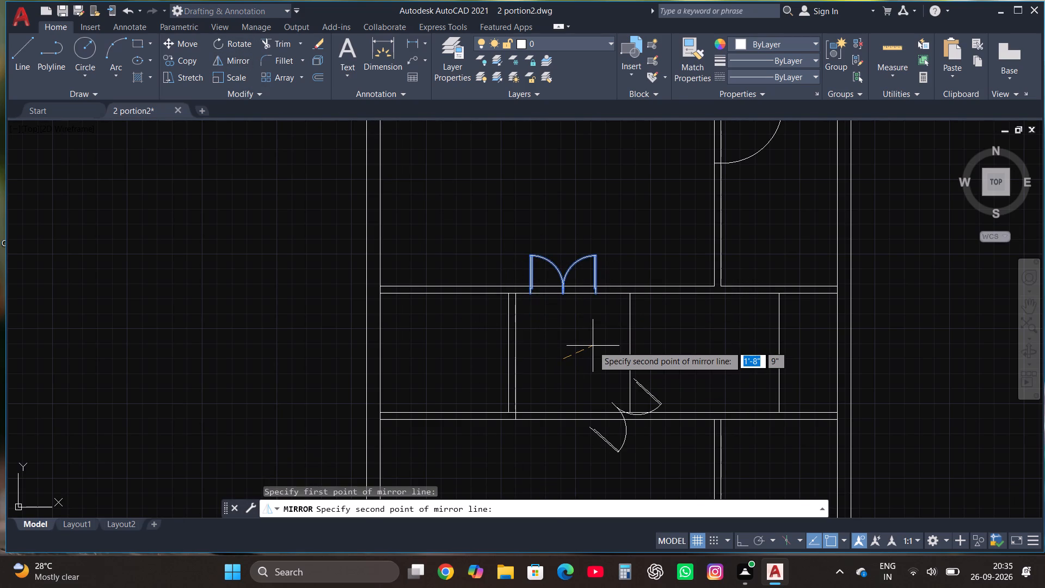
pyautogui.click(587, 349)
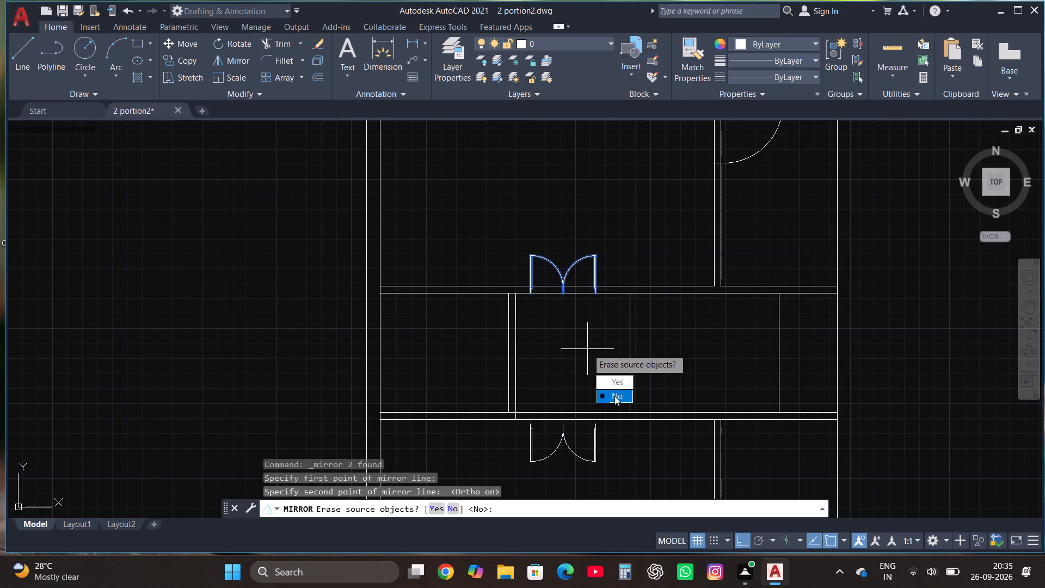
pyautogui.moveTo(614, 396); pyautogui.dragTo(587, 349)
# Move the mirrored double door up onto the middle strip's bottom wall, its outer left corner on the wall's upper line.
pyautogui.scroll(2, 569, 452)
pyautogui.click(569, 450)
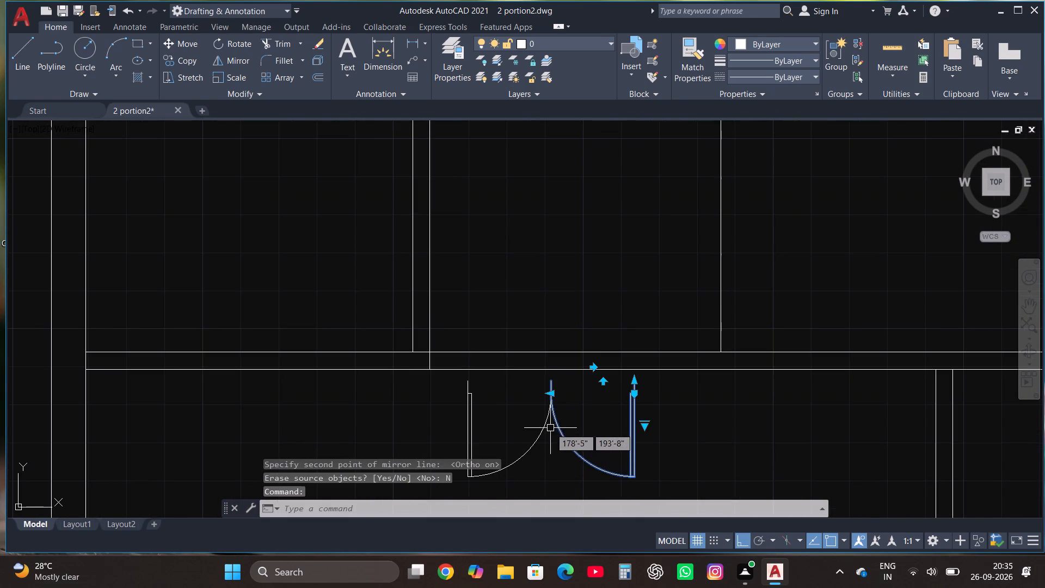
pyautogui.click(550, 428)
pyautogui.click(536, 418)
pyautogui.click(191, 44)
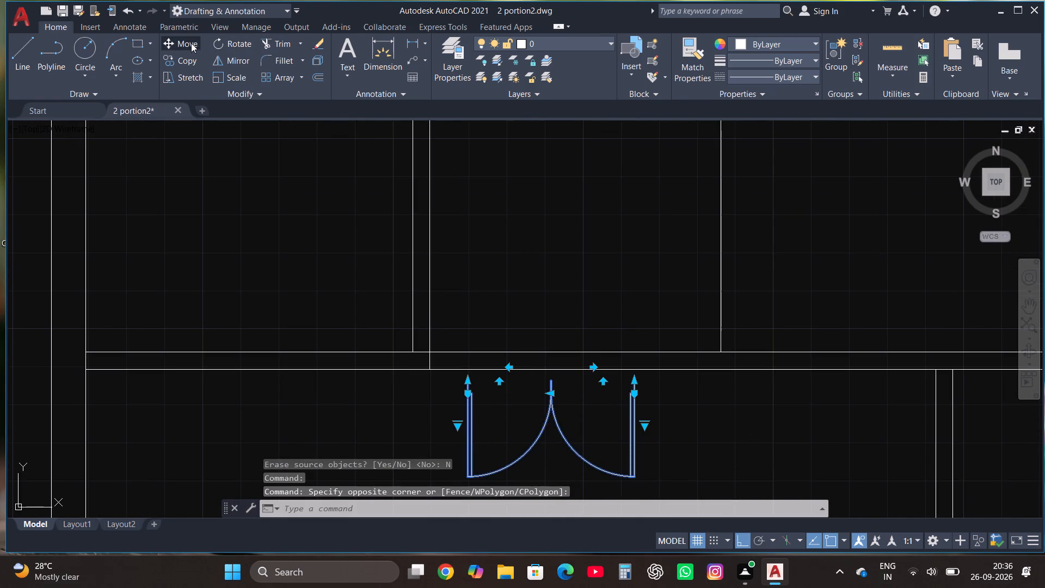
pyautogui.click(468, 379)
pyautogui.click(472, 352)
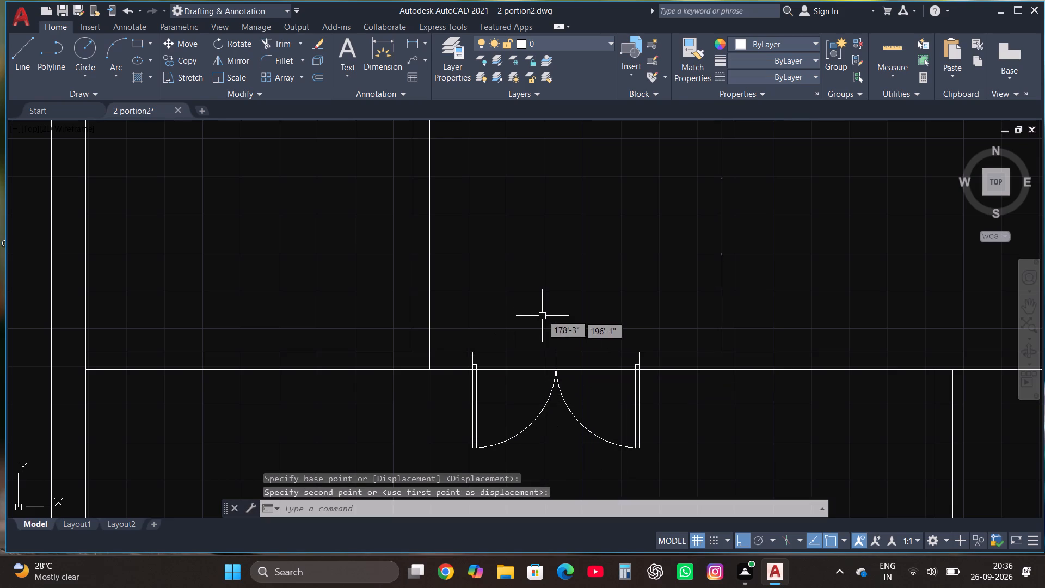
# Trim the wall lines across both double-door openings in the middle strip's top and bottom walls.
pyautogui.scroll(-2, 526, 292)
pyautogui.click(273, 41)
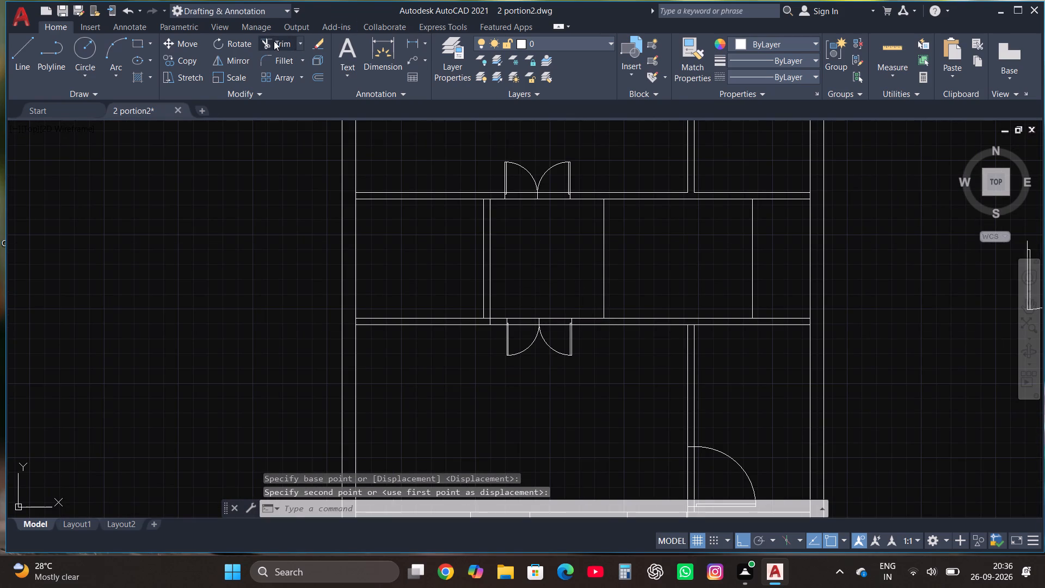
pyautogui.click(518, 335)
pyautogui.click(527, 271)
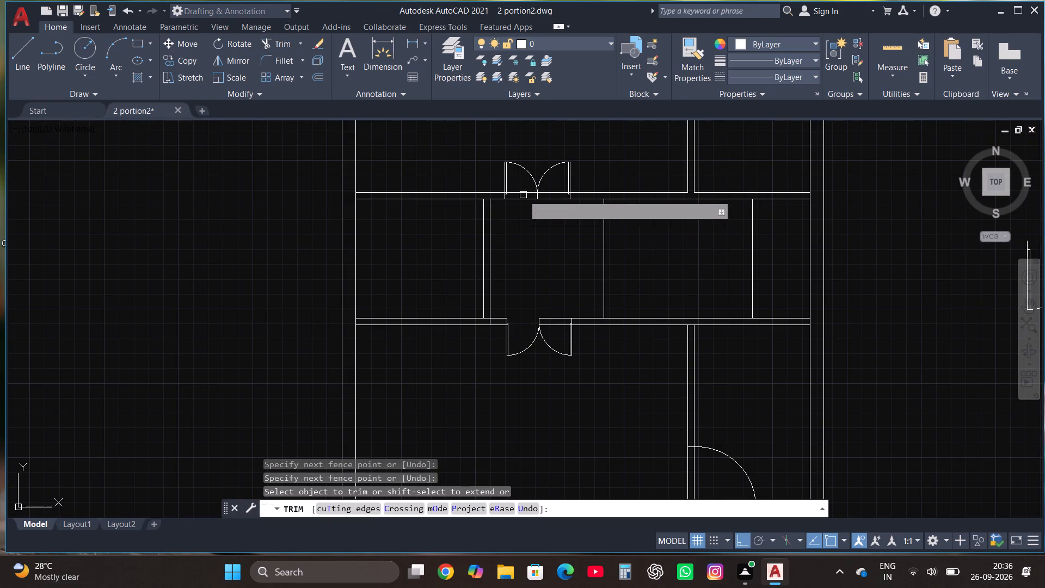
pyautogui.click(519, 187)
pyautogui.click(519, 230)
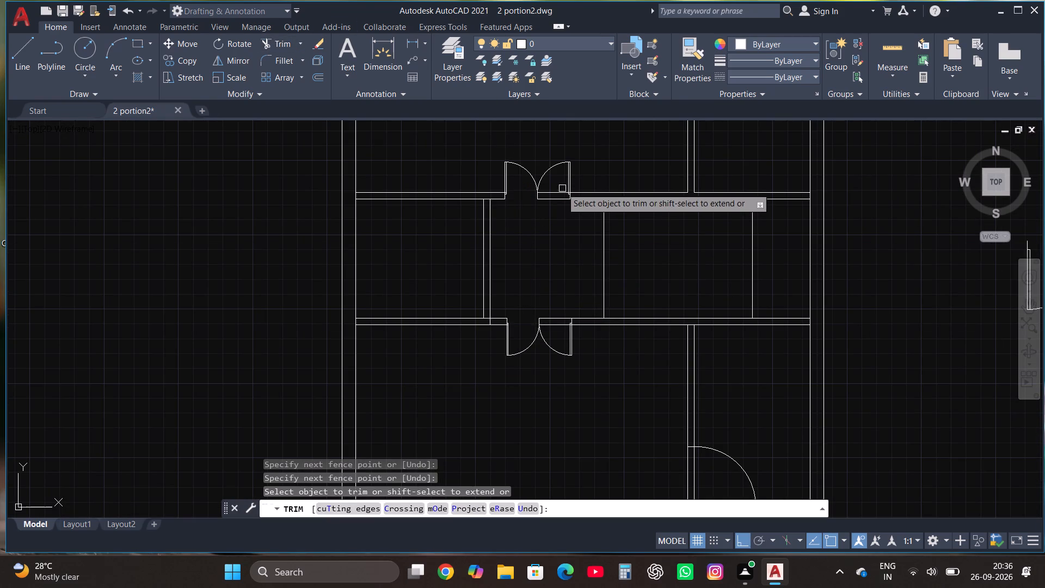
pyautogui.click(555, 186)
pyautogui.click(551, 248)
pyautogui.click(555, 330)
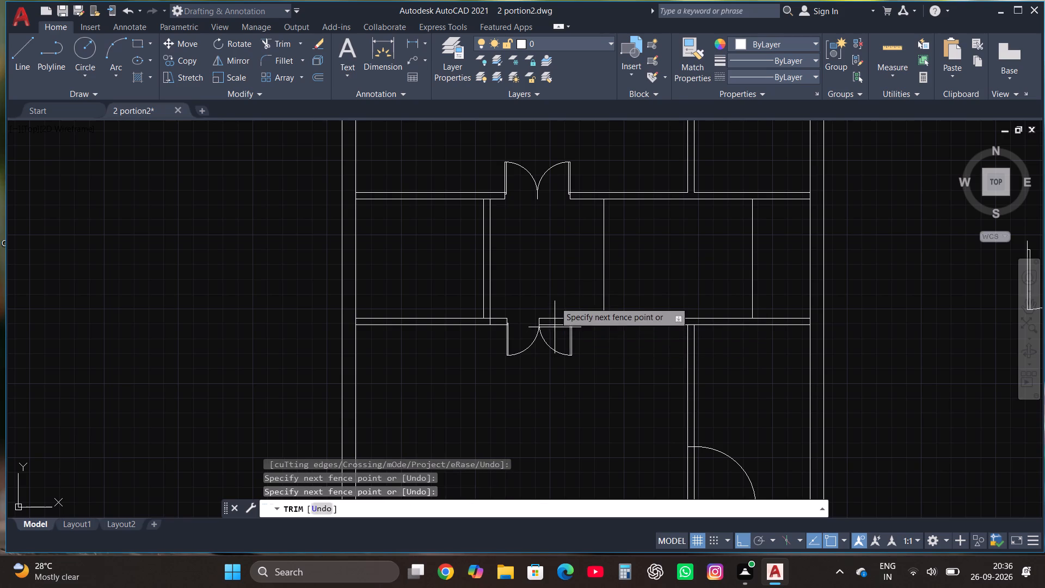
pyautogui.click(554, 291)
# Trim the wall lines across the four single-door openings in the lower half of the plan, including the central room's small door.
pyautogui.scroll(-2, 554, 307)
pyautogui.scroll(3, 614, 374)
pyautogui.click(612, 374)
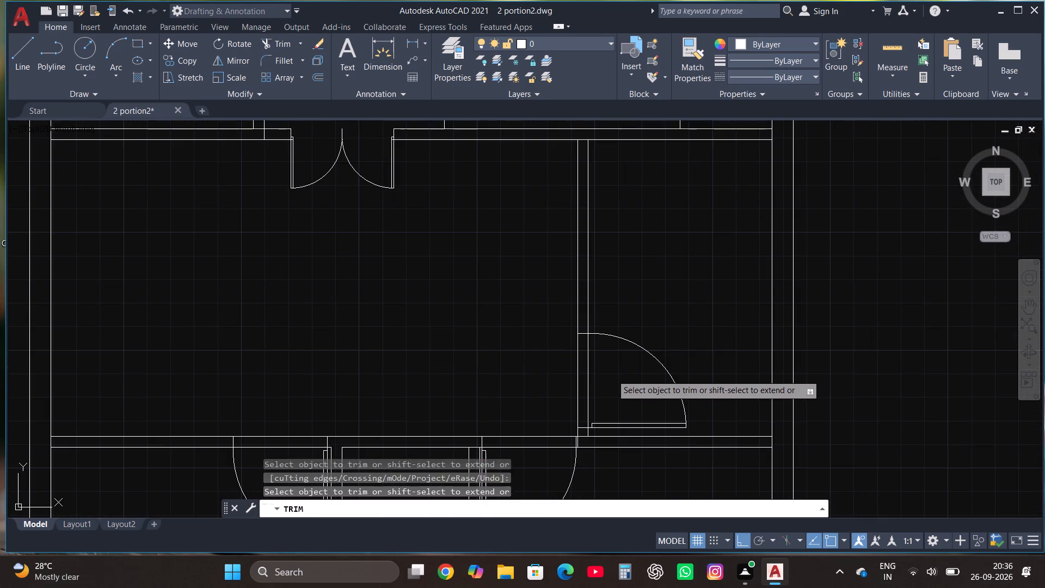
pyautogui.click(501, 347)
pyautogui.click(521, 458)
pyautogui.click(538, 373)
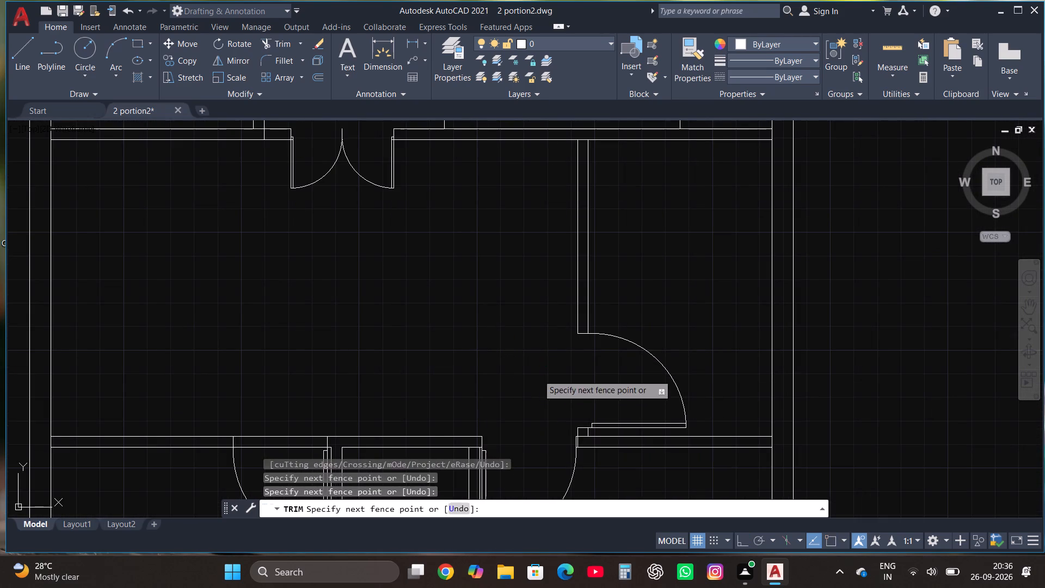
pyautogui.scroll(-2, 525, 369)
pyautogui.click(431, 409)
pyautogui.click(431, 372)
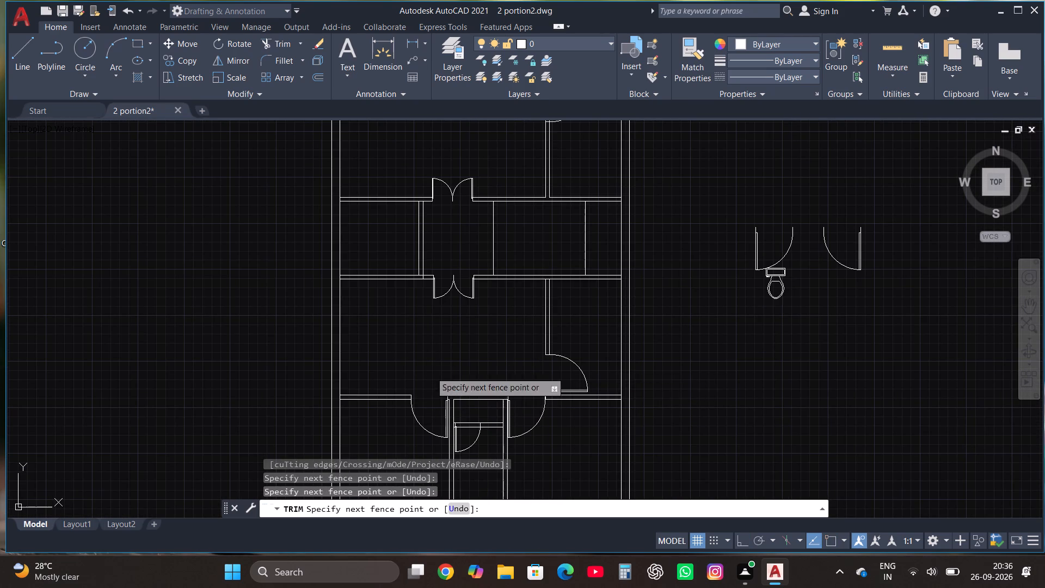
pyautogui.scroll(3, 463, 438)
pyautogui.click(463, 438)
pyautogui.click(471, 363)
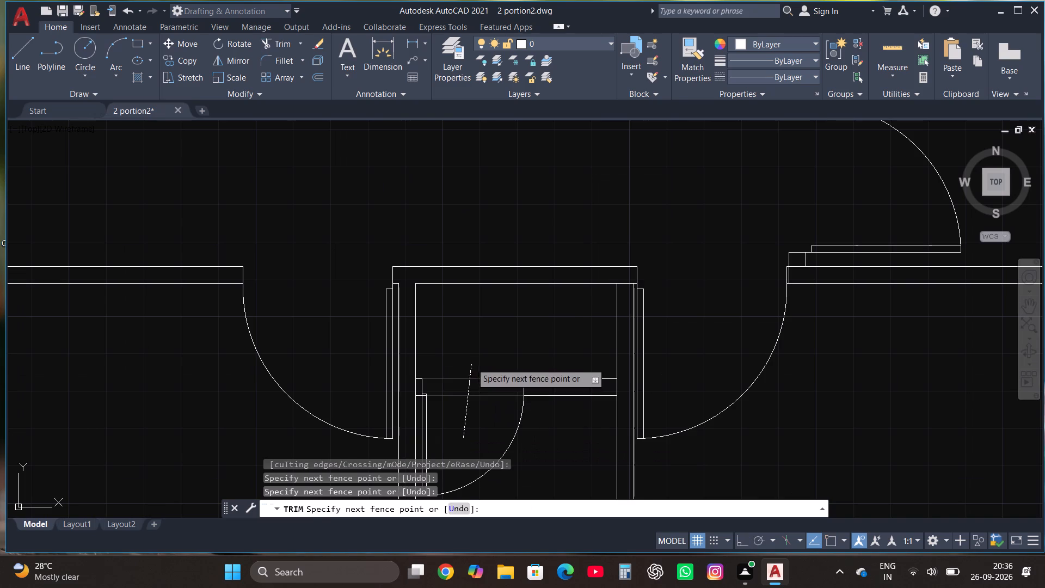
# Trim away both lines of the lower central room's top wall between its two partitions.
pyautogui.scroll(-3, 471, 370)
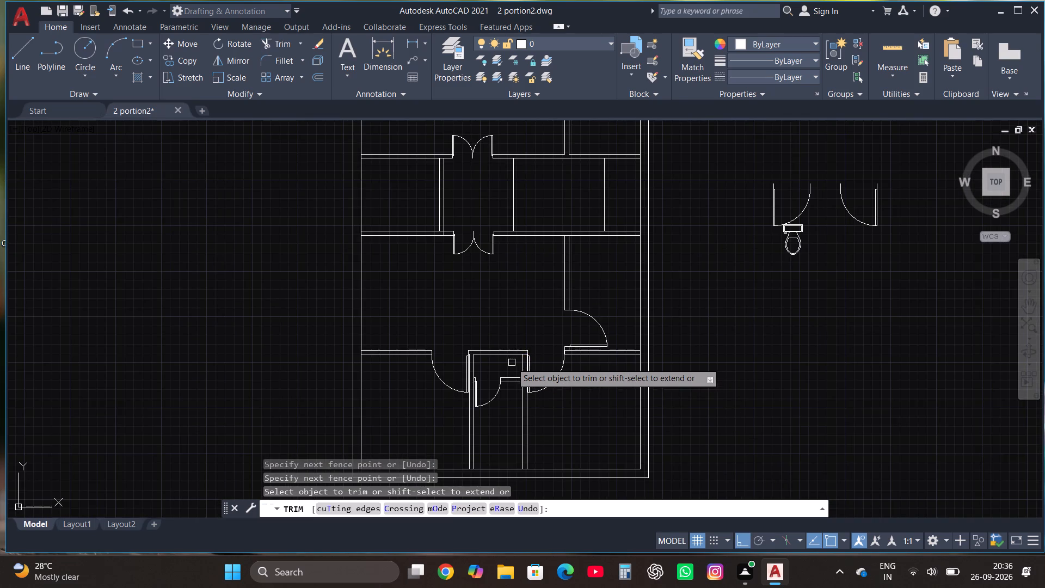
pyautogui.scroll(2, 512, 363)
pyautogui.click(472, 345)
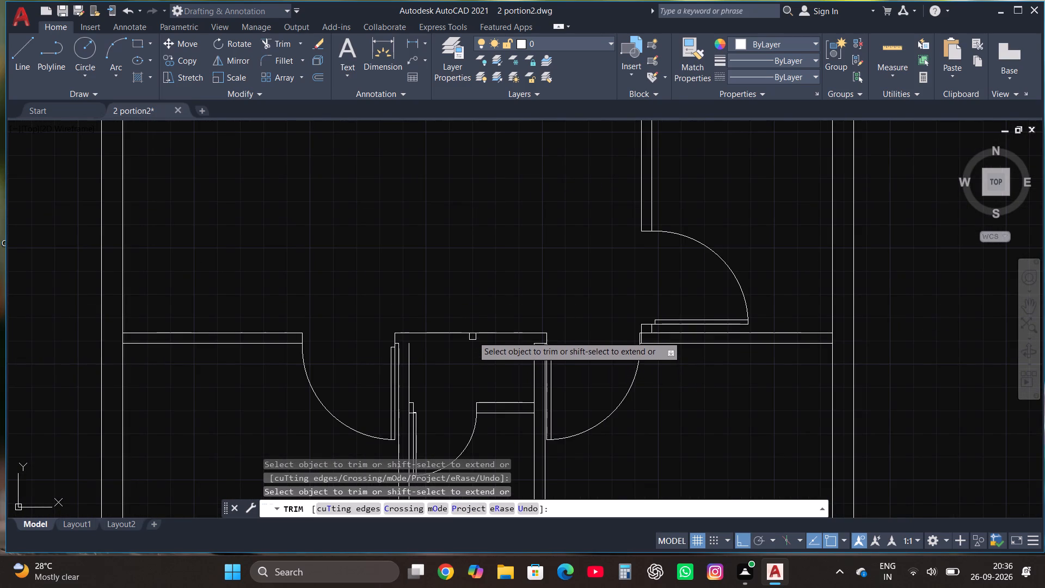
pyautogui.click(472, 333)
pyautogui.press('Escape')
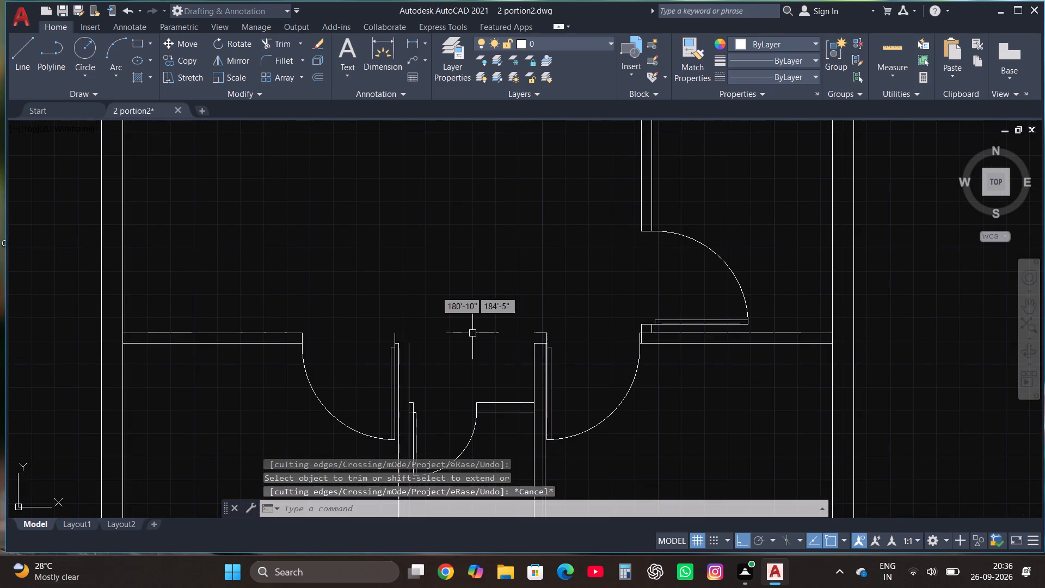
# Draw lines joining the lower central room's two partitions to the top wall line, closing their upper ends.
pyautogui.click(14, 50)
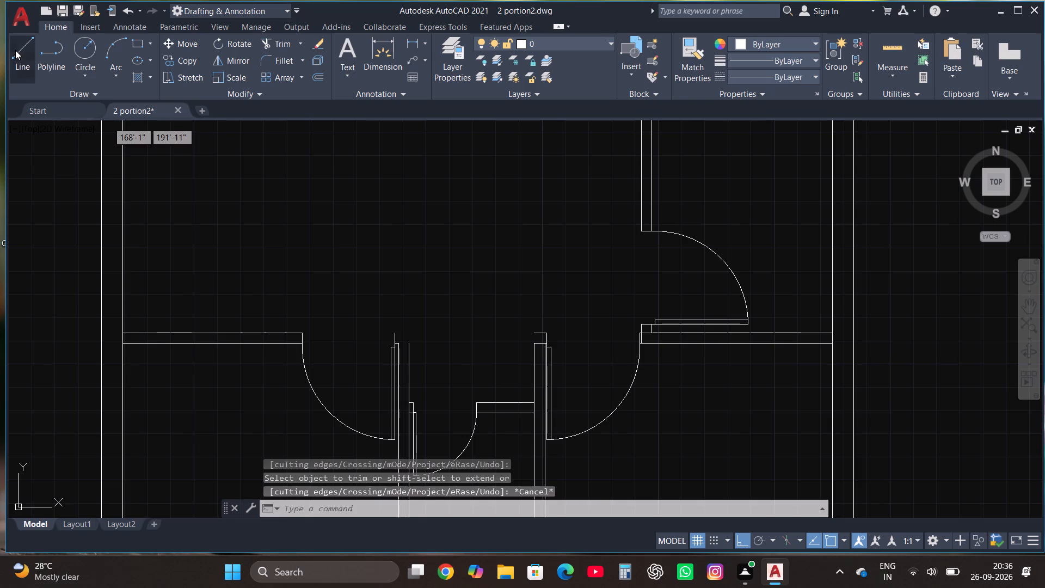
pyautogui.click(407, 344)
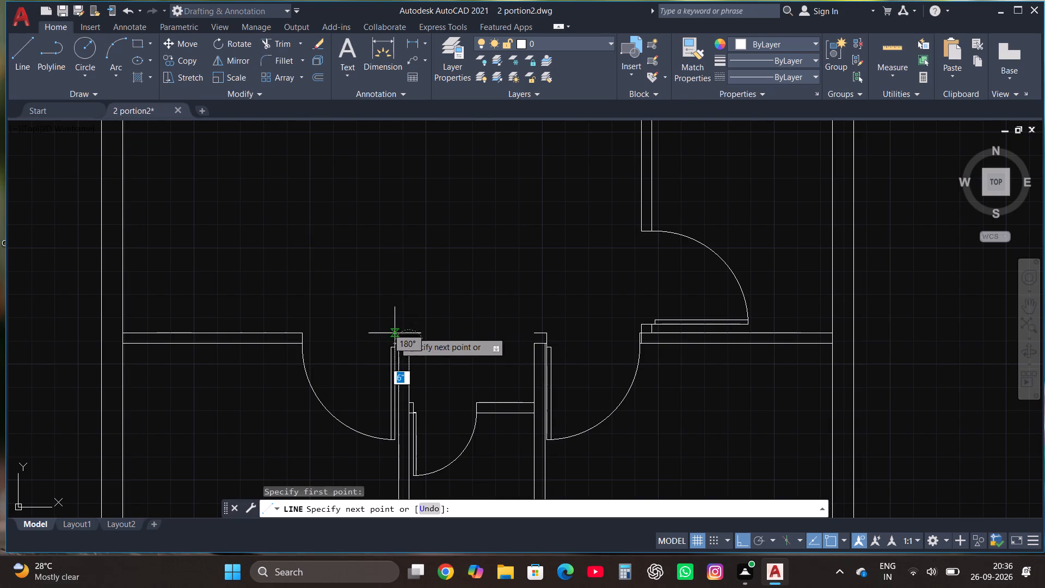
pyautogui.click(405, 334)
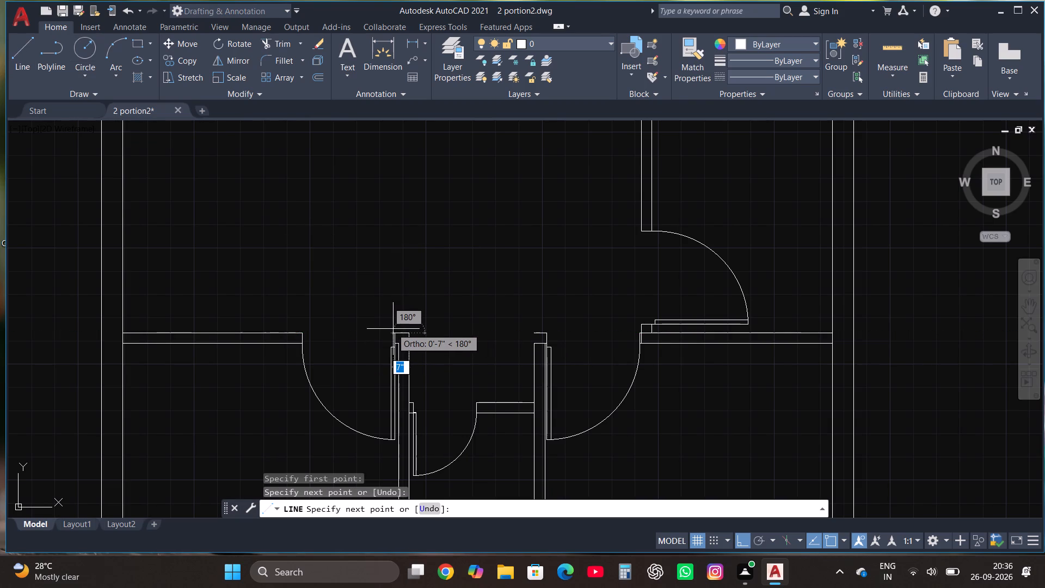
pyautogui.click(397, 333)
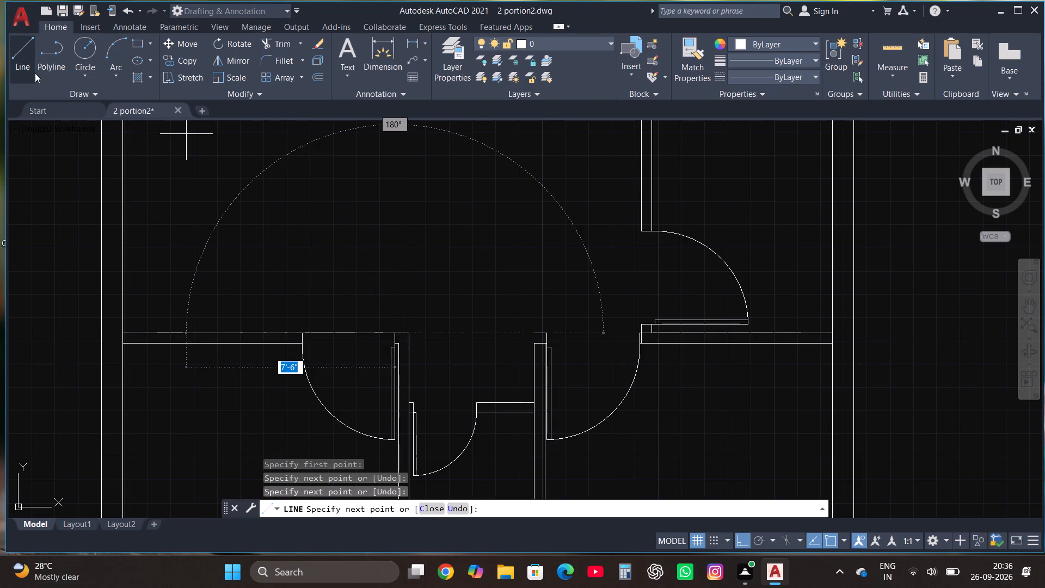
pyautogui.click(21, 51)
pyautogui.scroll(2, 539, 345)
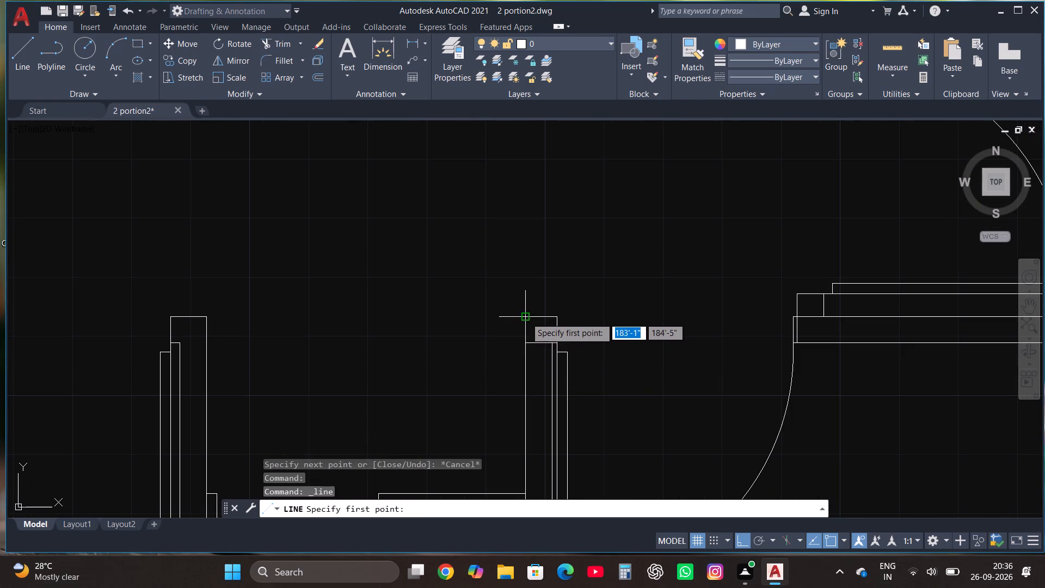
pyautogui.click(526, 317)
pyautogui.click(525, 366)
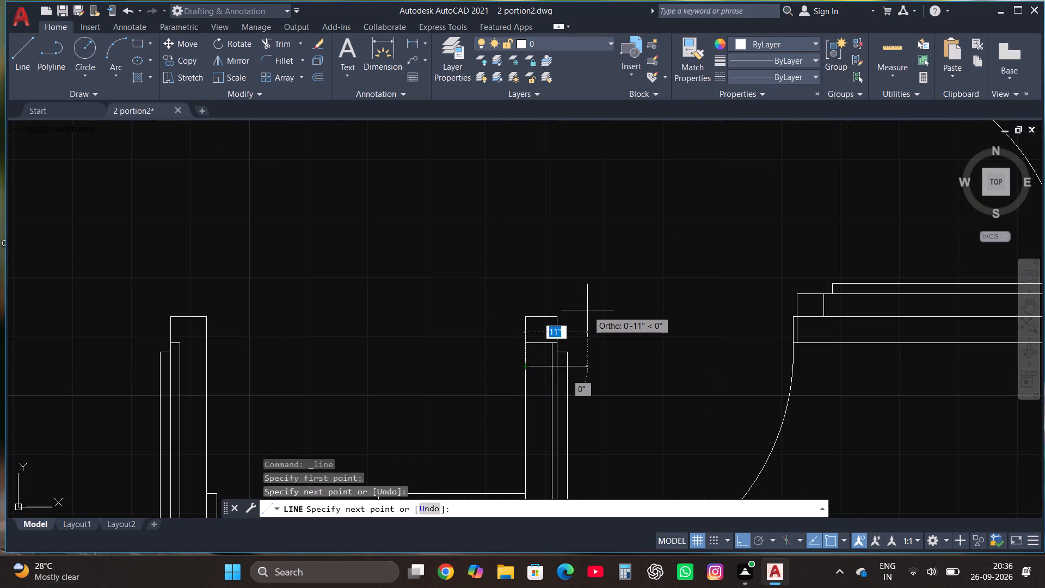
pyautogui.press('Escape')
# Trim the leftover wall line inside the upper end of the lower central room's right partition.
pyautogui.scroll(-1, 600, 309)
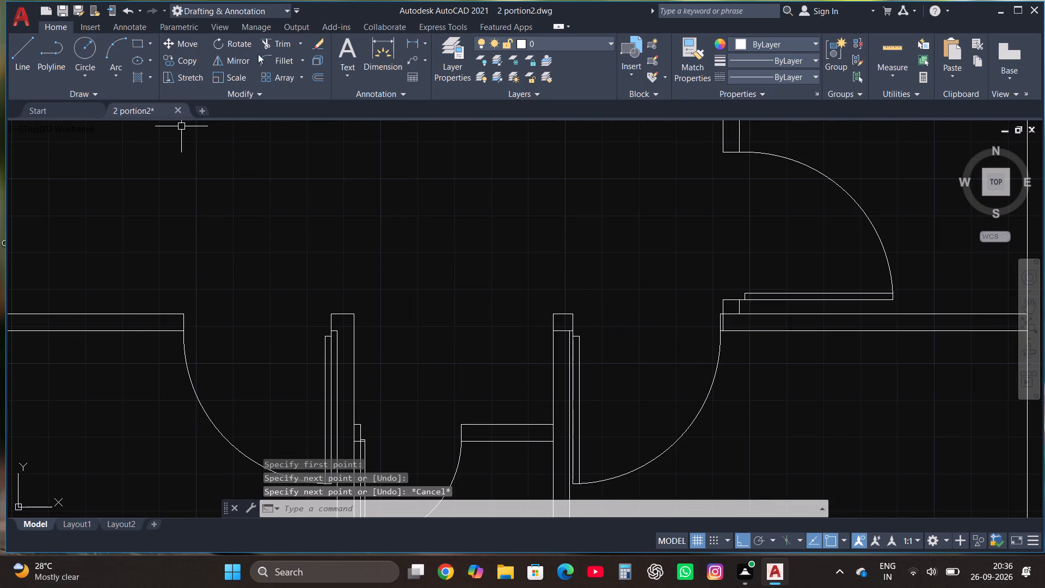
pyautogui.click(276, 47)
pyautogui.click(561, 332)
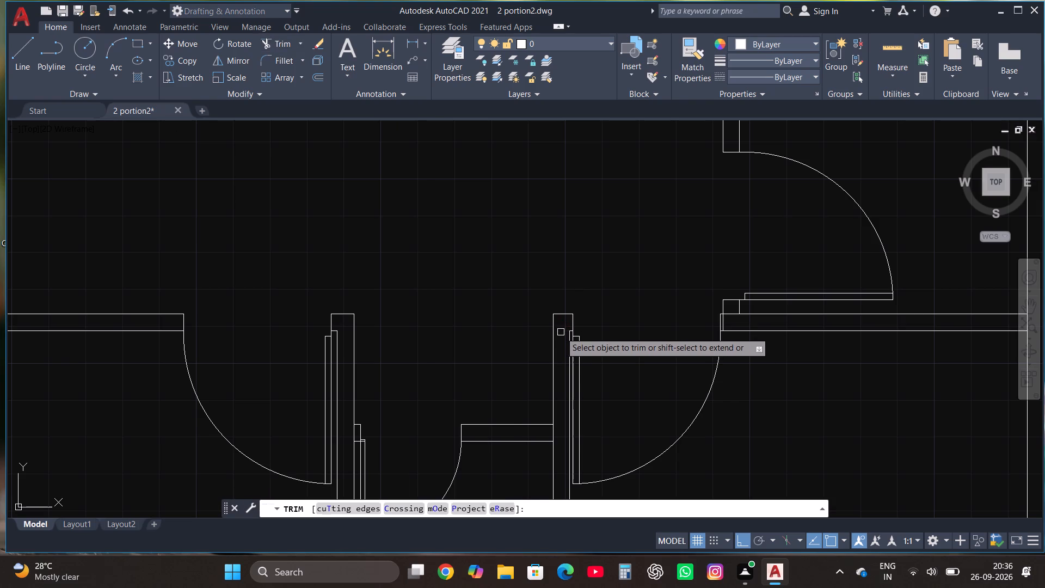
pyautogui.press('Escape')
# Draw a window about 5' by 9" in the top outer wall of the upper-left room, with a centre line along its length.
pyautogui.scroll(-2, 444, 367)
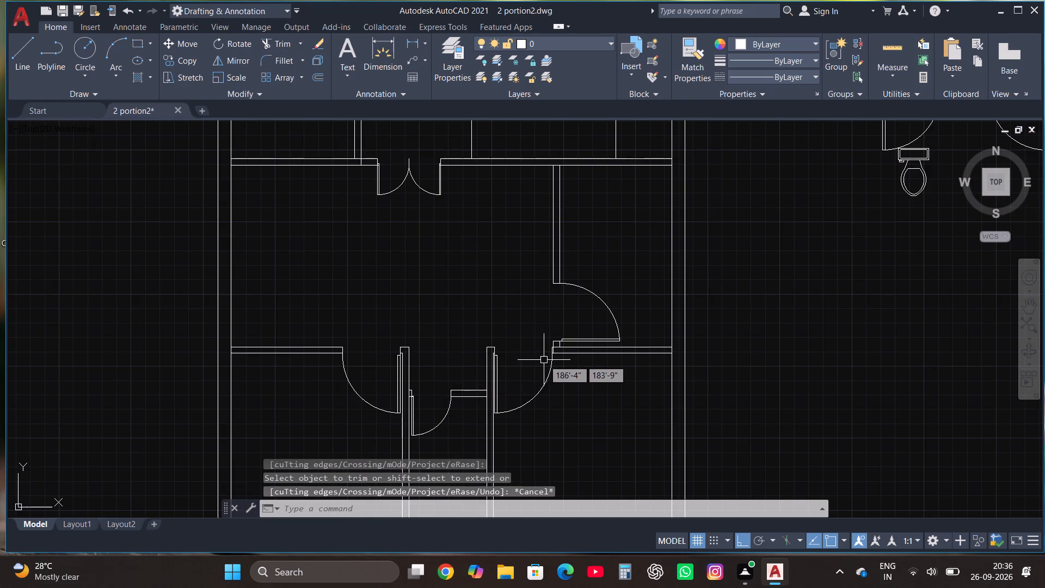
pyautogui.scroll(-1, 554, 332)
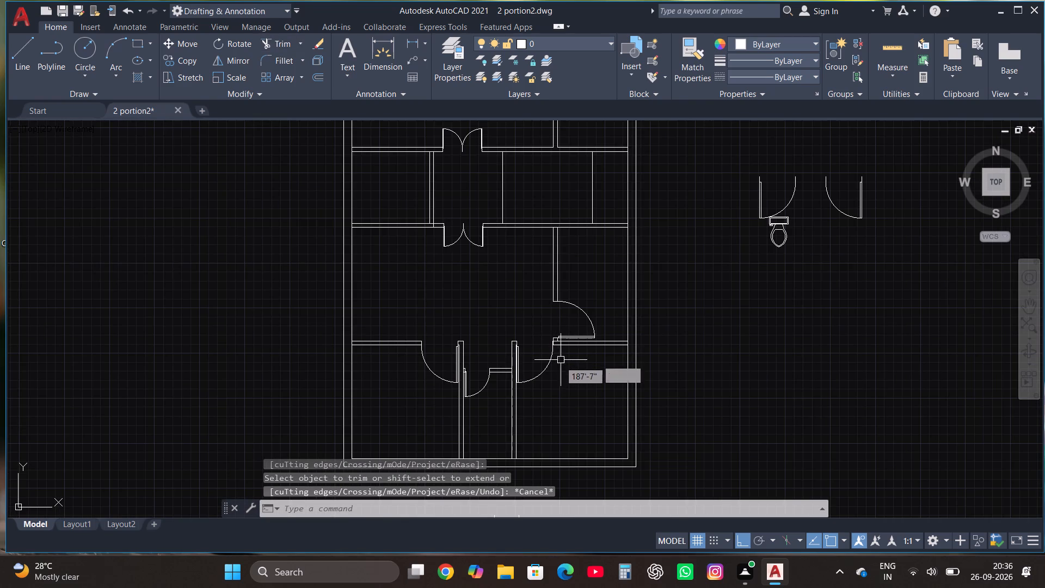
pyautogui.scroll(-2, 583, 322)
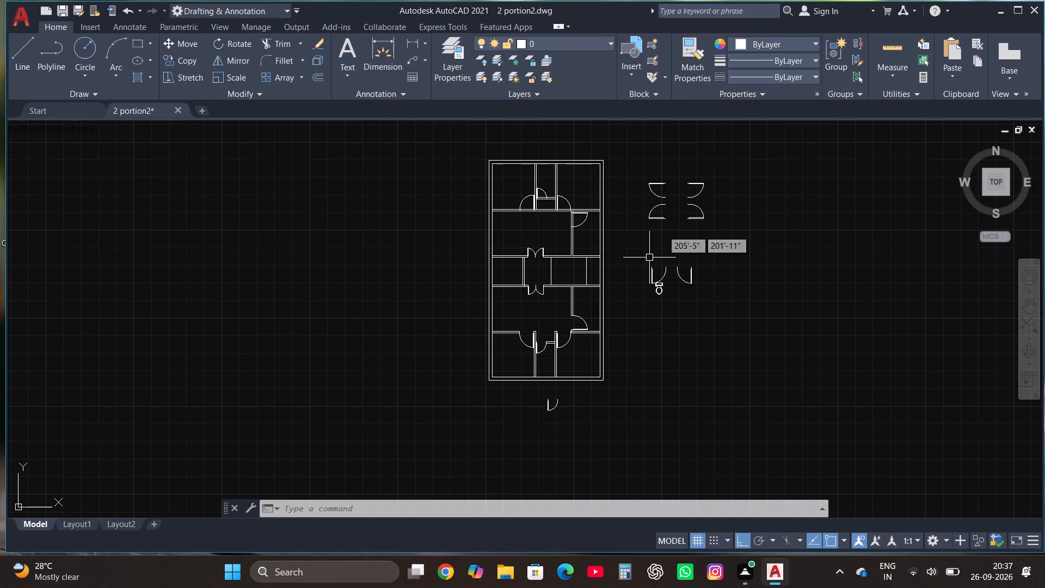
pyautogui.scroll(1, 696, 160)
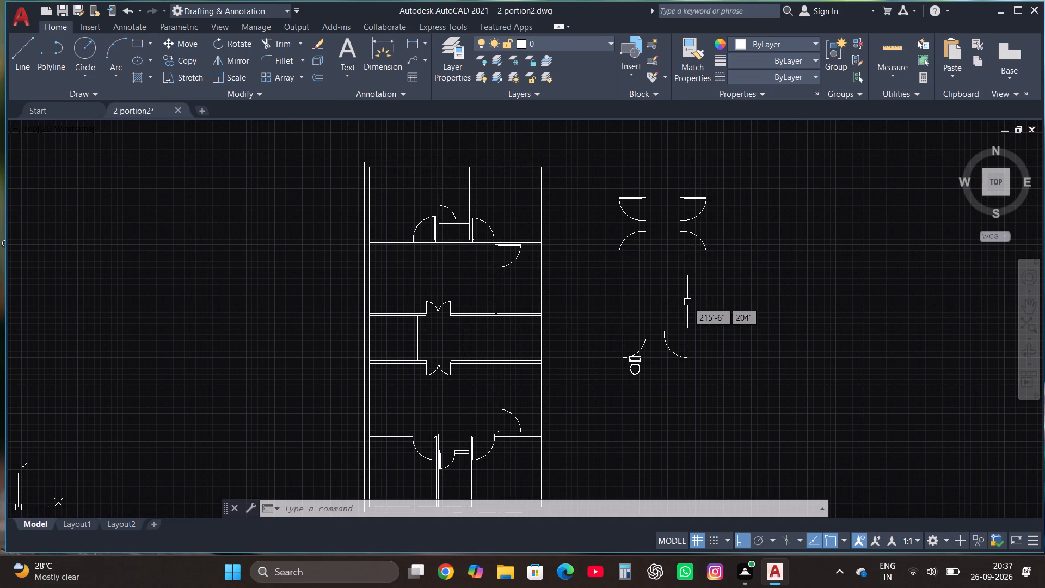
pyautogui.scroll(2, 398, 147)
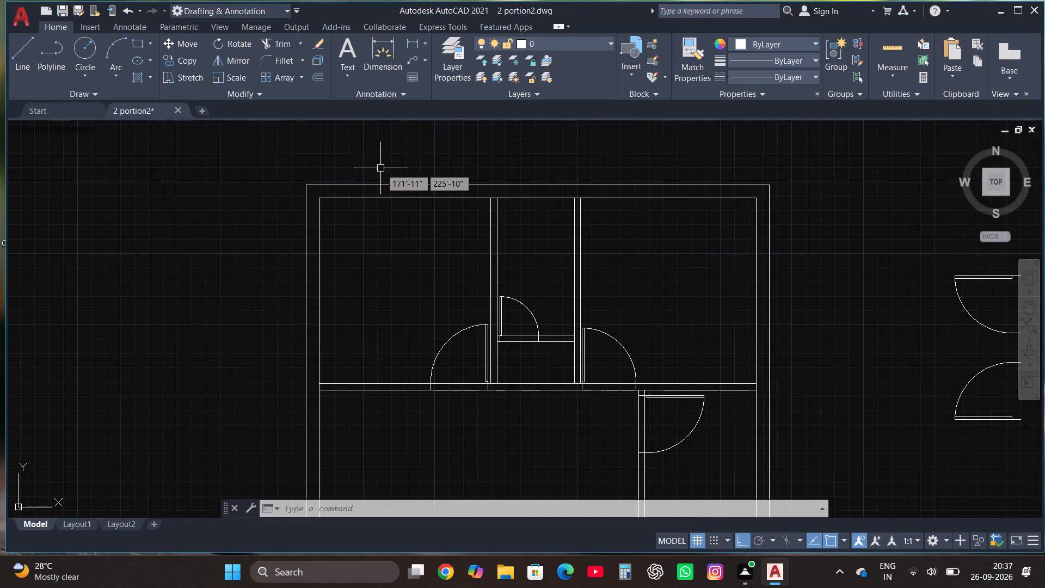
pyautogui.scroll(3, 379, 168)
pyautogui.click(136, 44)
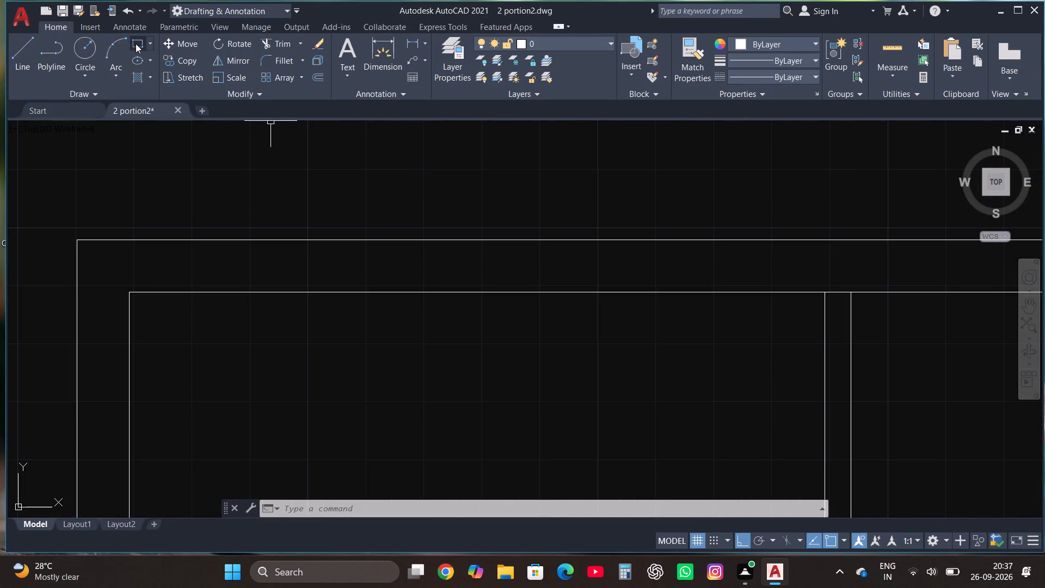
pyautogui.click(296, 241)
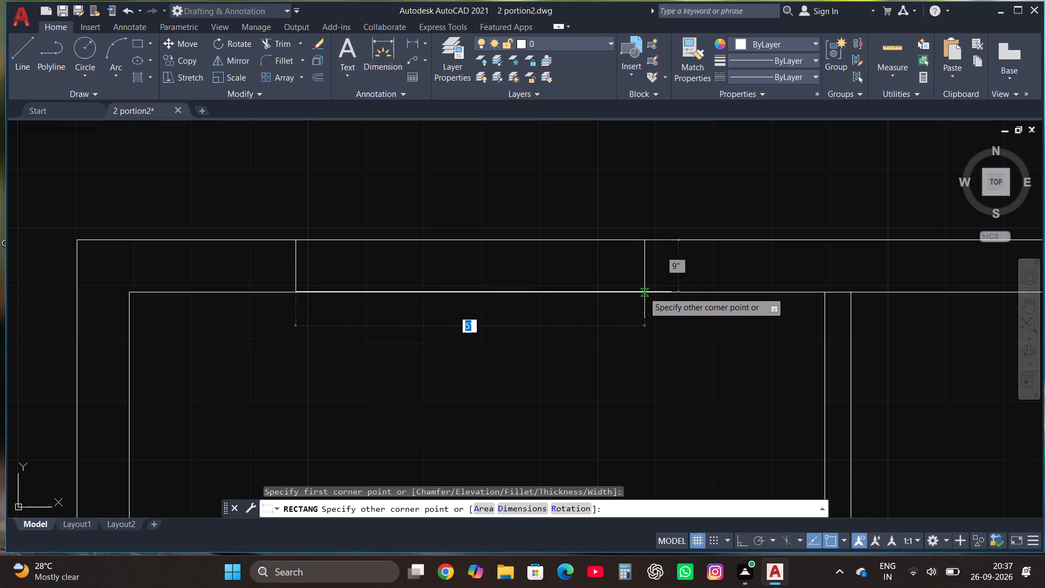
pyautogui.click(654, 293)
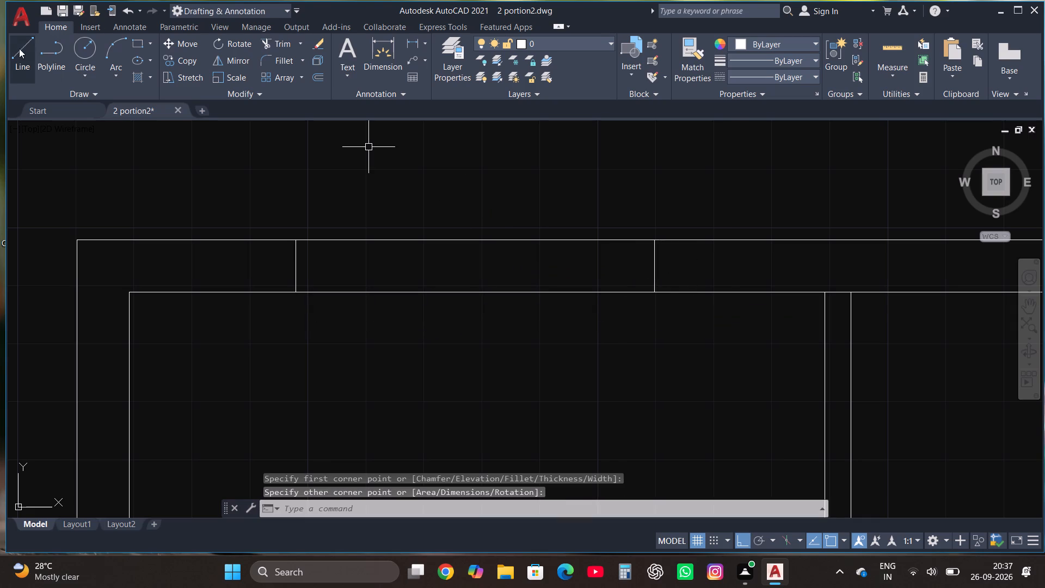
pyautogui.click(17, 48)
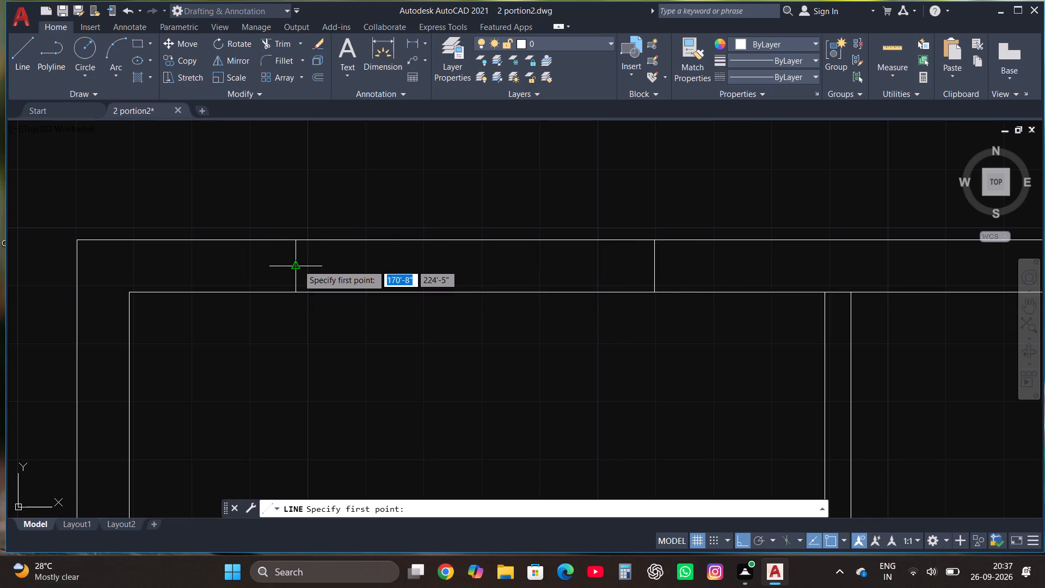
pyautogui.click(298, 265)
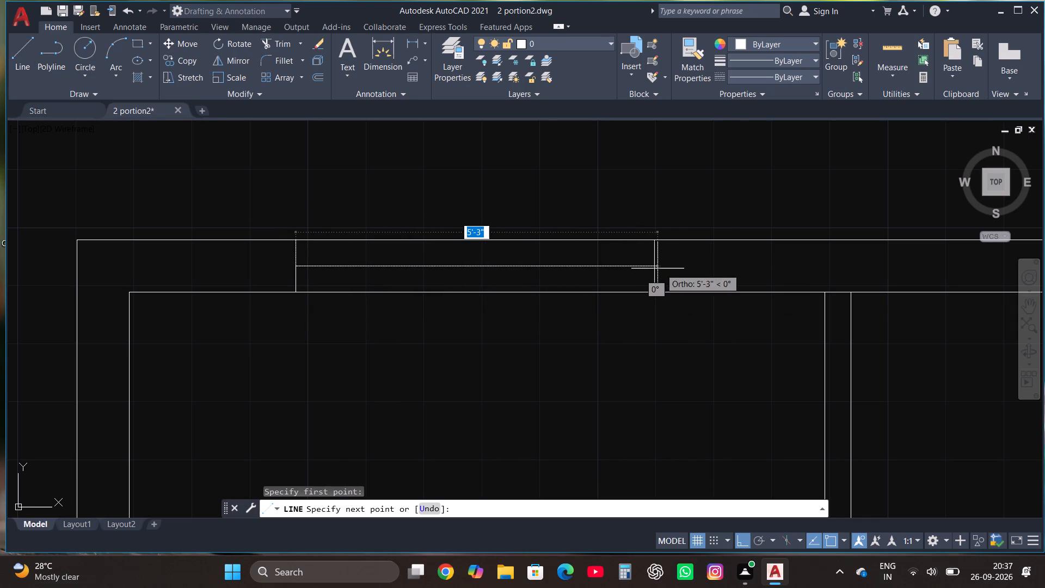
pyautogui.click(656, 268)
pyautogui.press('Escape')
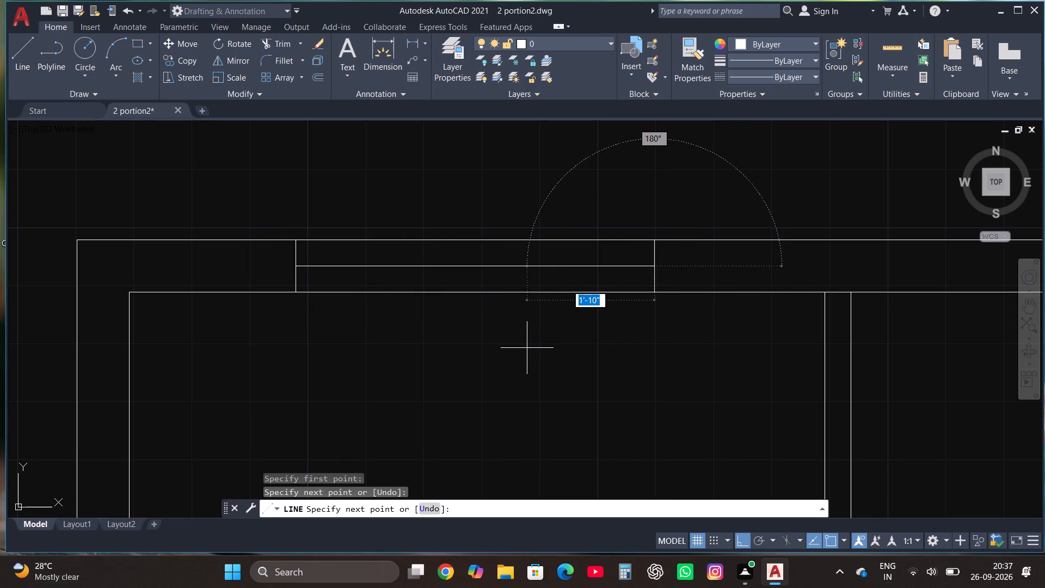
# Draw a narrower window rectangle across the top outer wall above the central small room, with a centre line along its length.
pyautogui.scroll(-2, 517, 353)
pyautogui.click(136, 40)
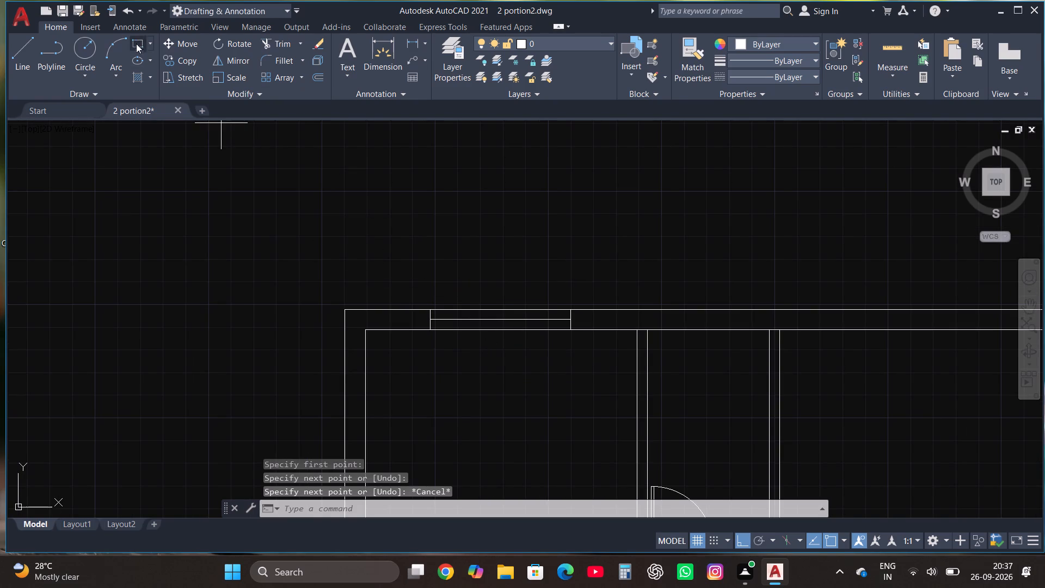
pyautogui.scroll(-1, 294, 220)
pyautogui.scroll(3, 543, 281)
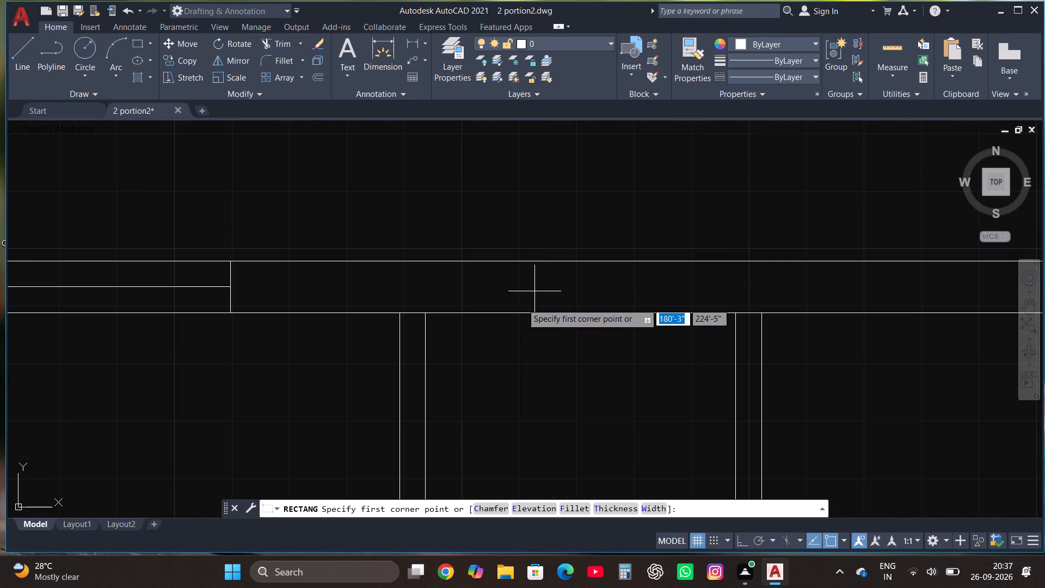
pyautogui.click(497, 314)
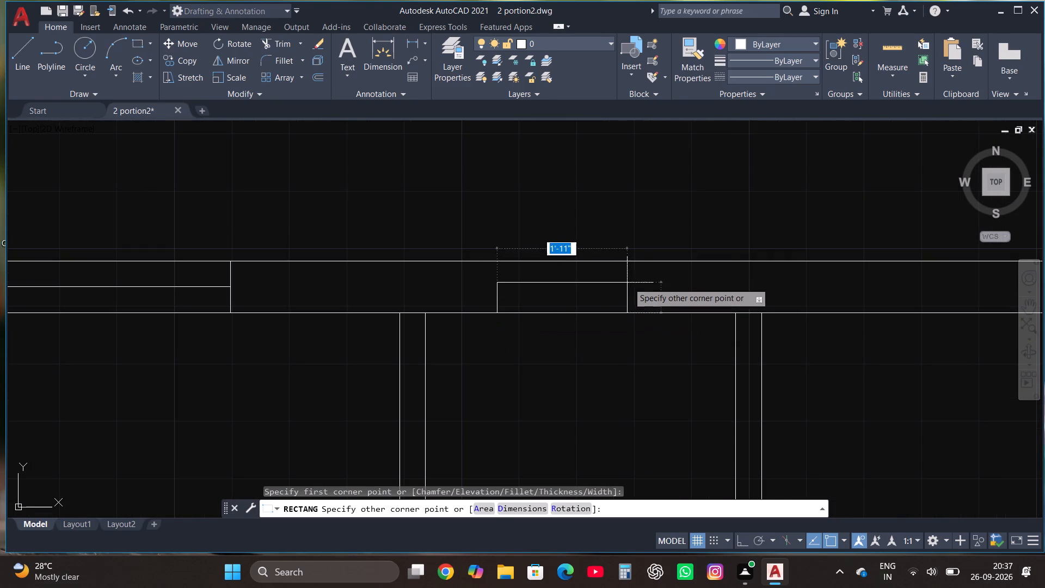
pyautogui.click(671, 260)
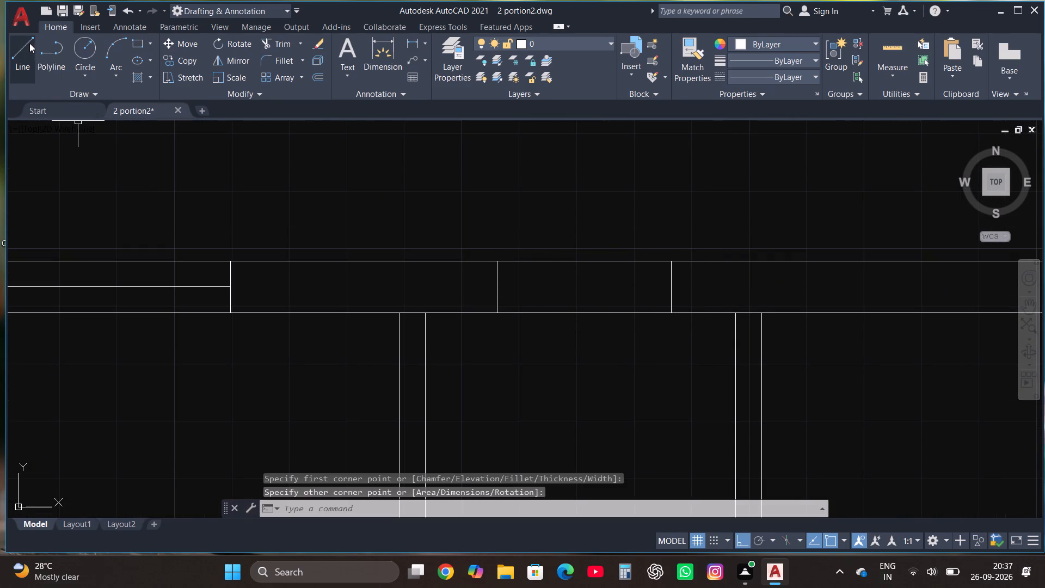
pyautogui.click(29, 42)
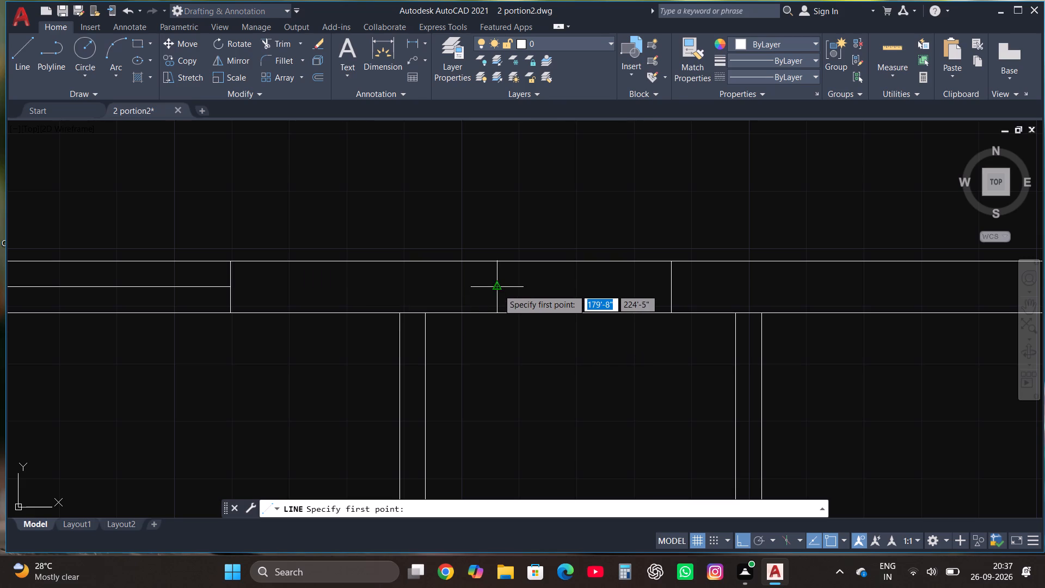
pyautogui.click(498, 289)
pyautogui.click(675, 289)
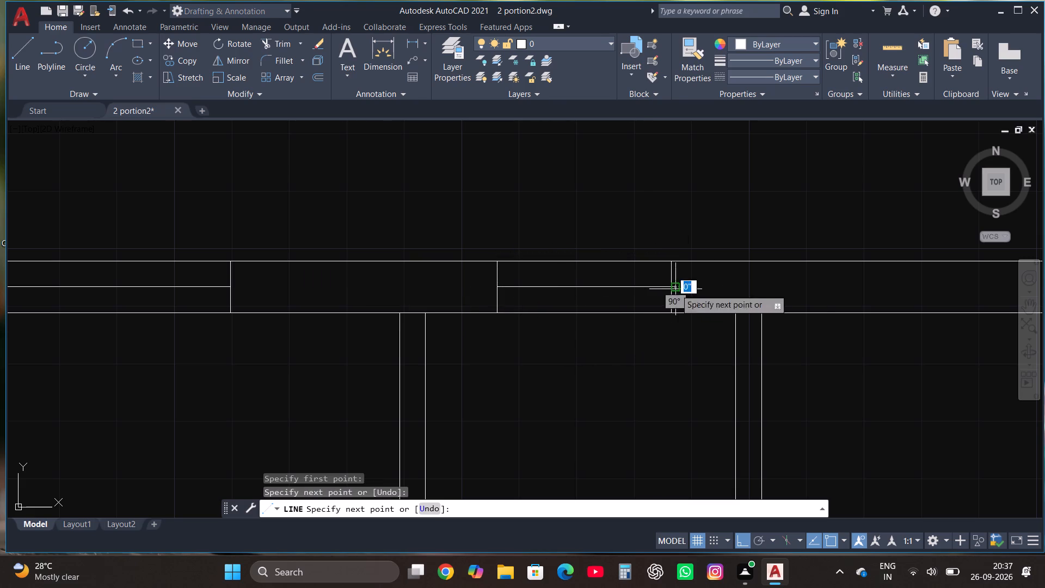
pyautogui.scroll(-3, 355, 258)
pyautogui.press('Escape')
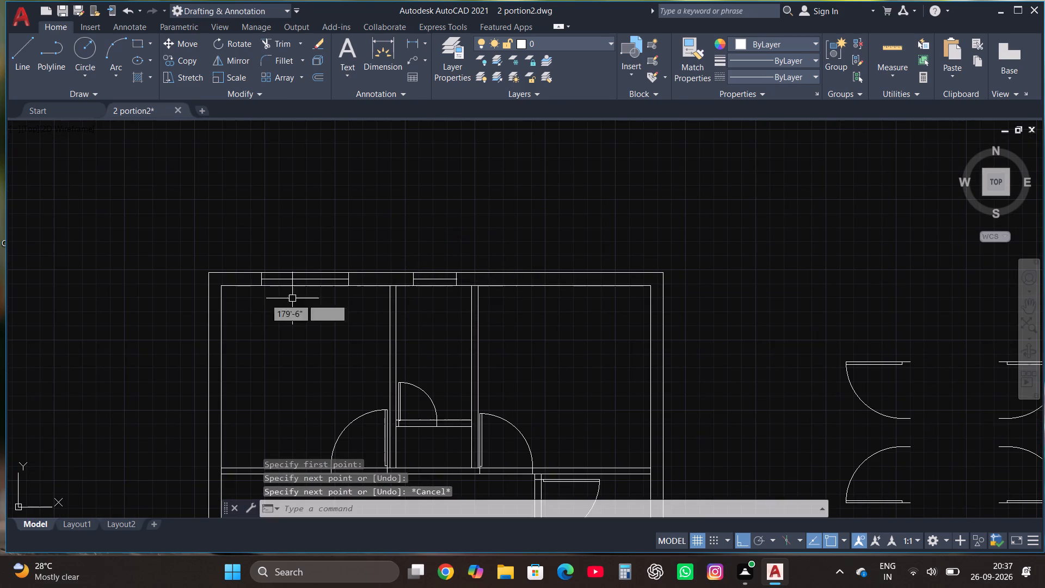
# Copy the upper-left room's window along the top outer wall to the upper-right room.
pyautogui.scroll(1, 220, 291)
pyautogui.click(259, 292)
pyautogui.click(432, 243)
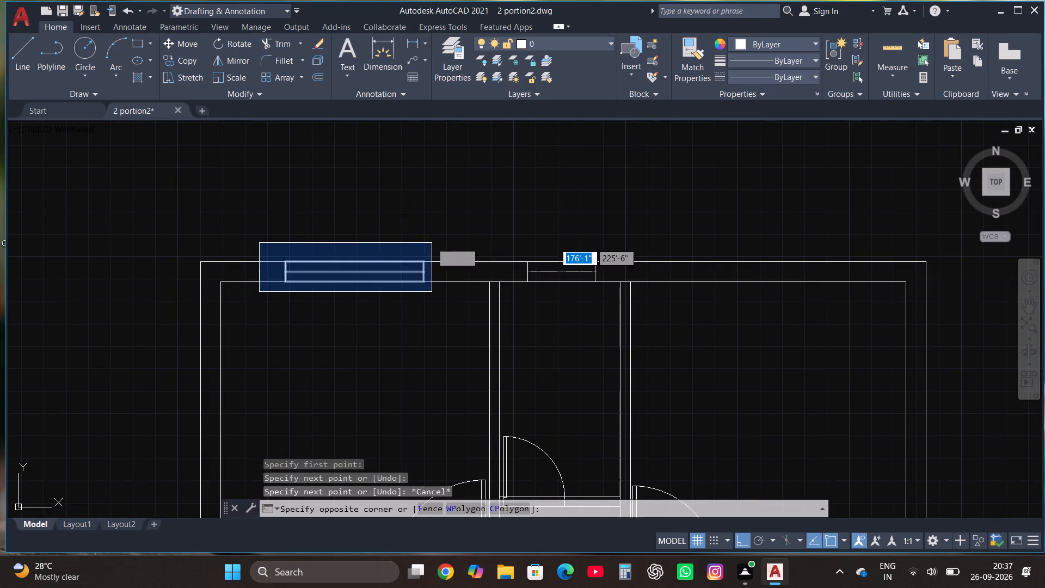
pyautogui.click(184, 59)
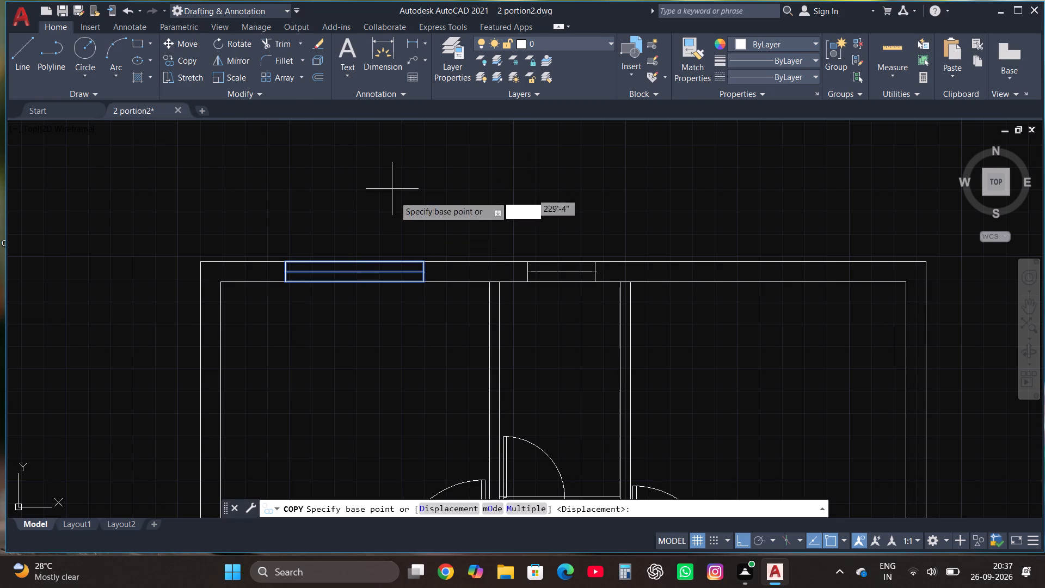
pyautogui.click(425, 262)
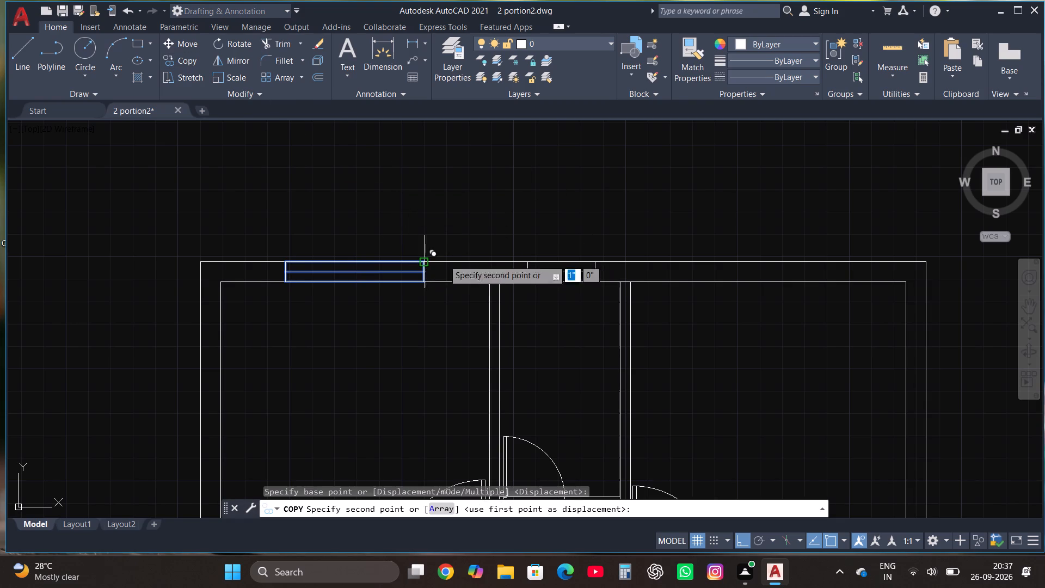
pyautogui.click(834, 262)
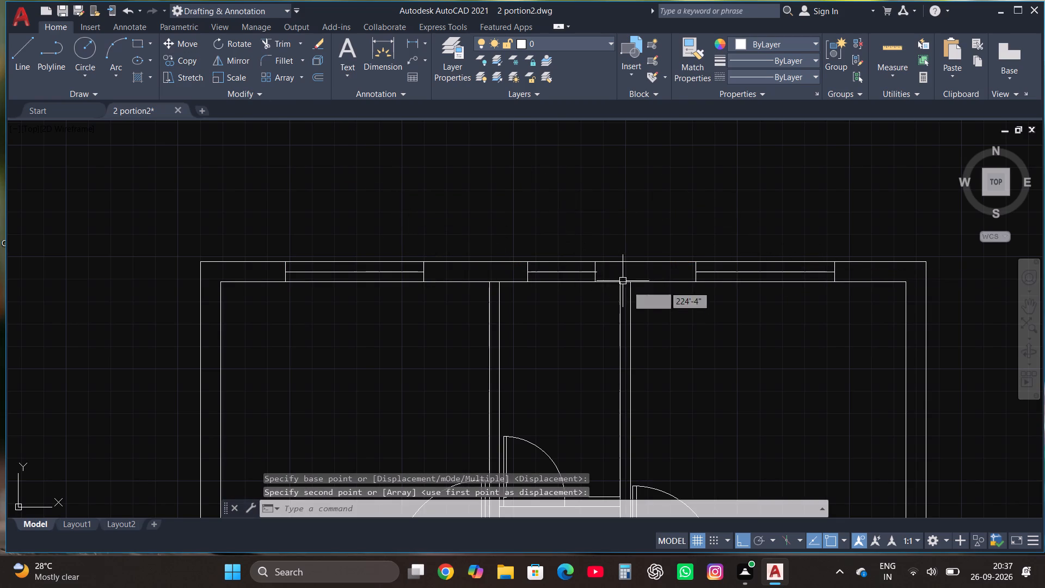
# Copy the three top-wall windows straight down into the bottom outer wall of the plan.
pyautogui.scroll(-1, 644, 308)
pyautogui.scroll(1, 496, 297)
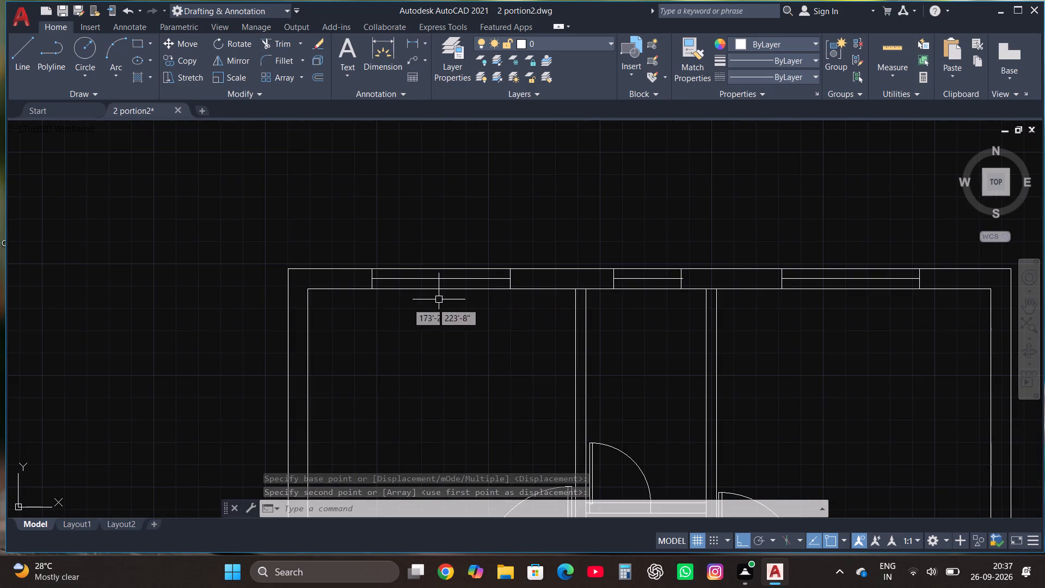
pyautogui.click(355, 302)
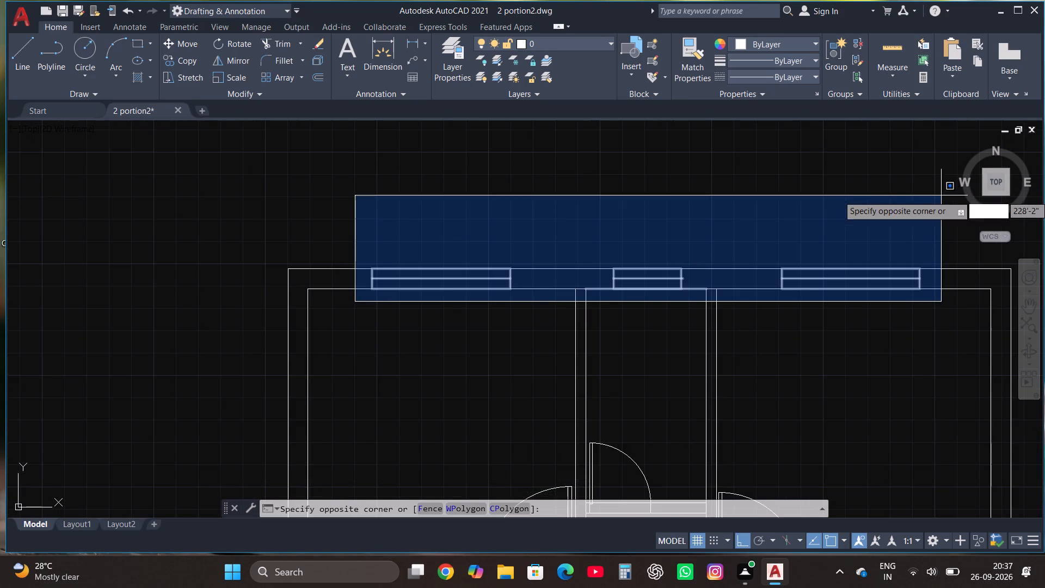
pyautogui.click(924, 224)
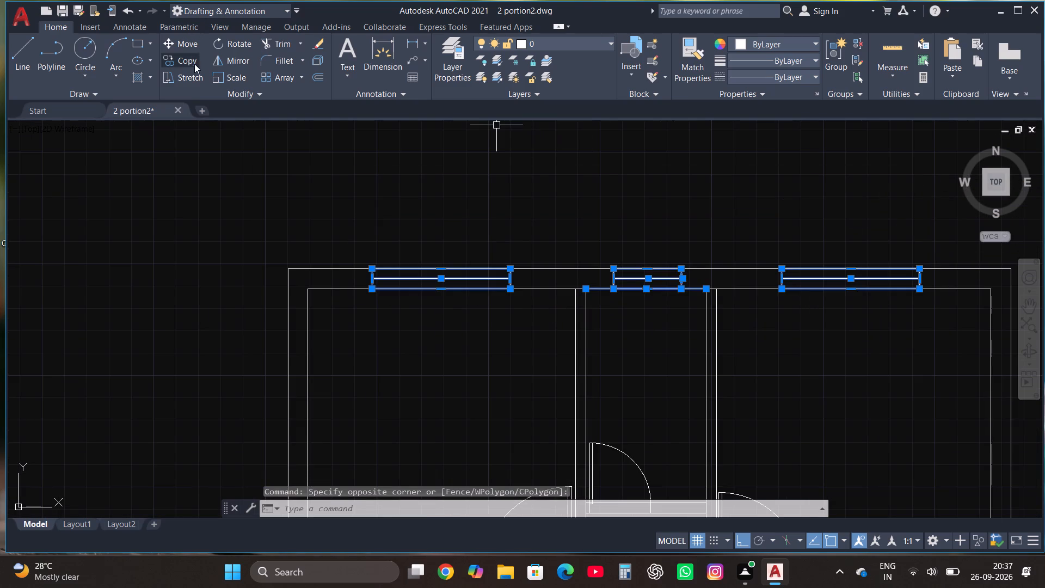
pyautogui.click(191, 60)
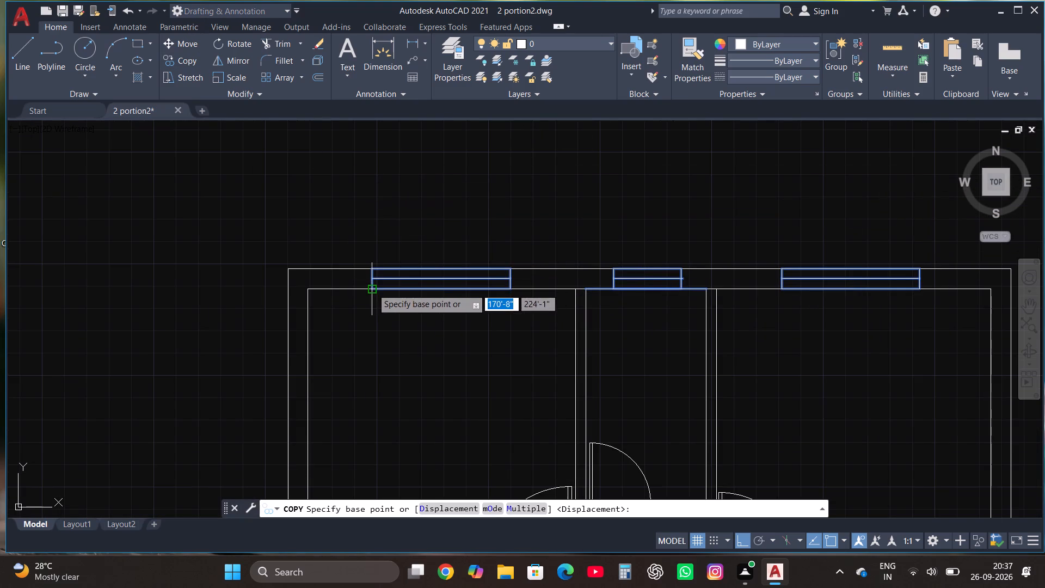
pyautogui.click(372, 289)
pyautogui.scroll(-3, 407, 257)
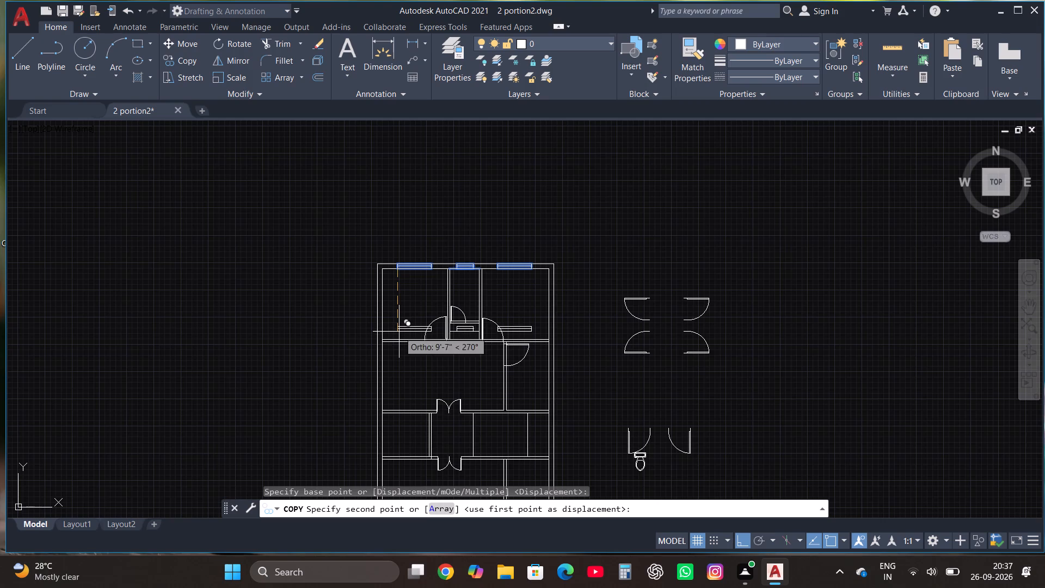
pyautogui.scroll(-3, 399, 335)
pyautogui.scroll(4, 392, 422)
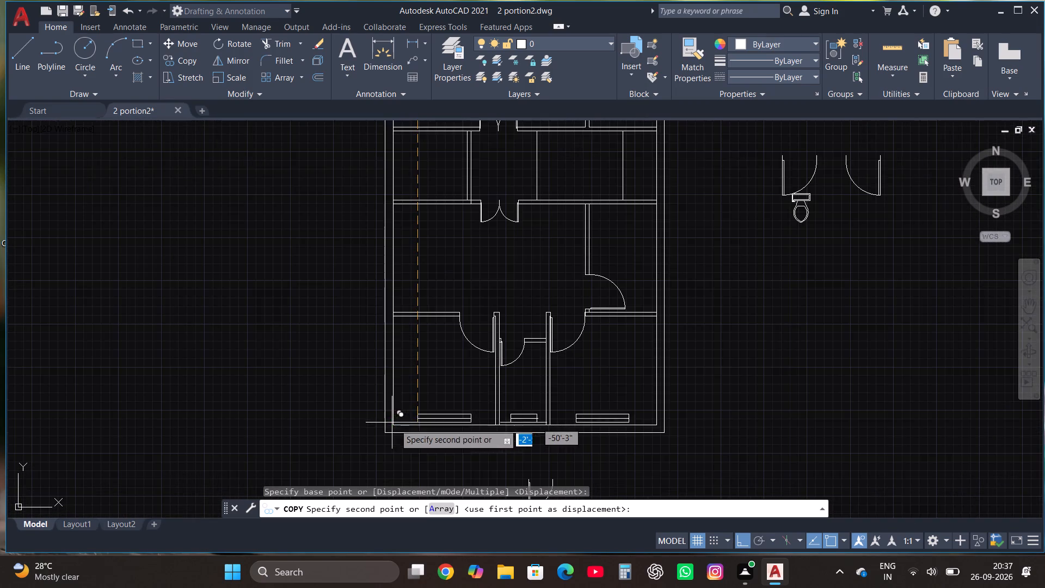
pyautogui.scroll(2, 413, 440)
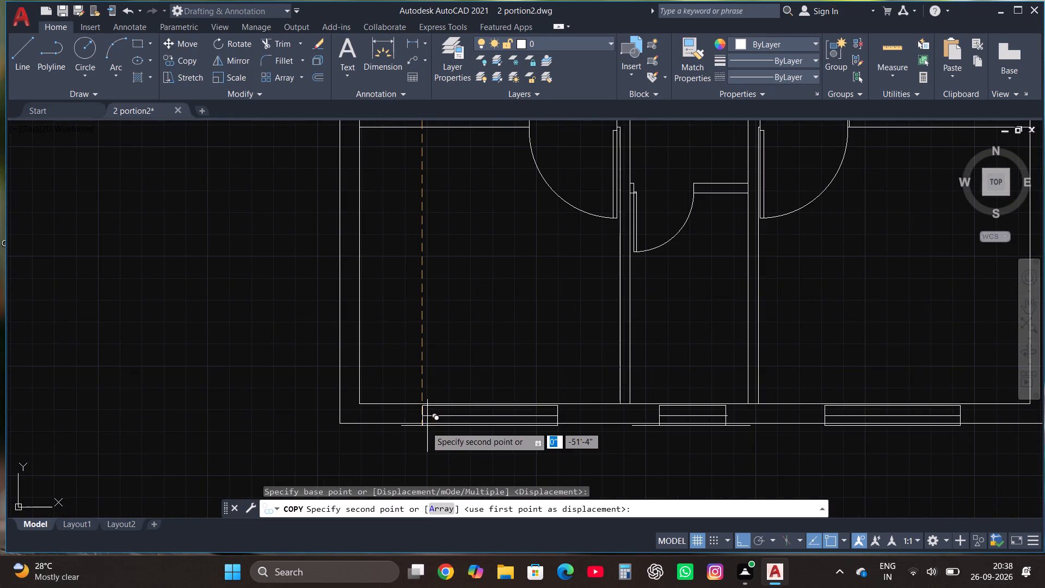
pyautogui.click(423, 424)
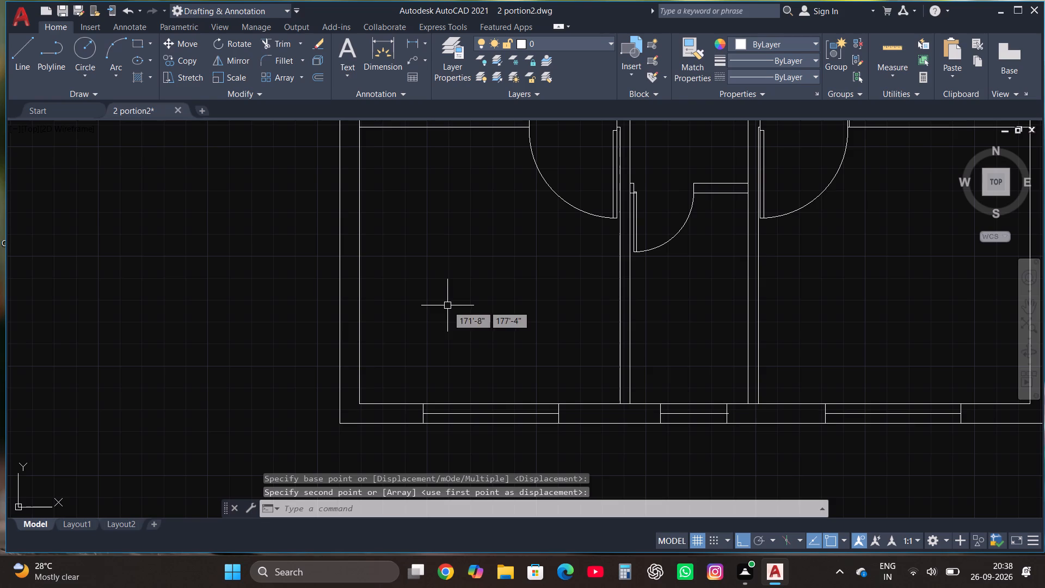
# Trim the centre-line ends that overhang the small middle windows in the bottom and top outer walls.
pyautogui.scroll(2, 749, 428)
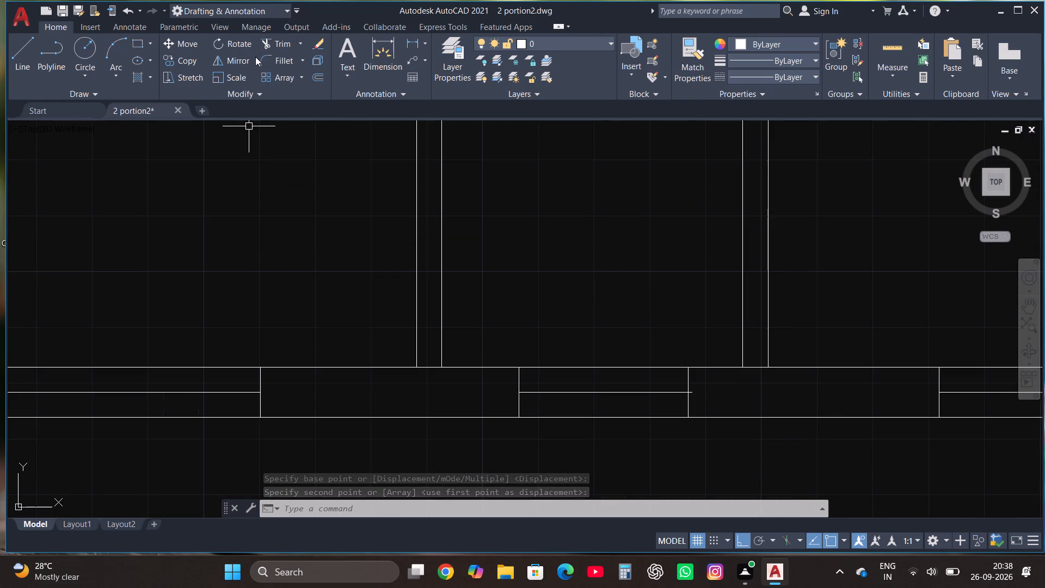
pyautogui.click(278, 47)
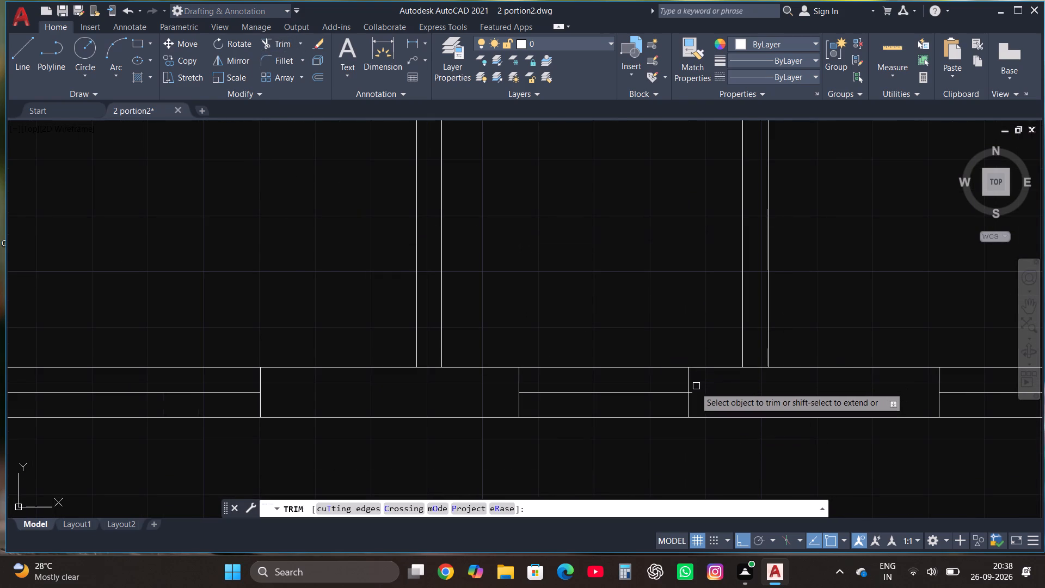
pyautogui.click(694, 391)
pyautogui.scroll(-7, 692, 438)
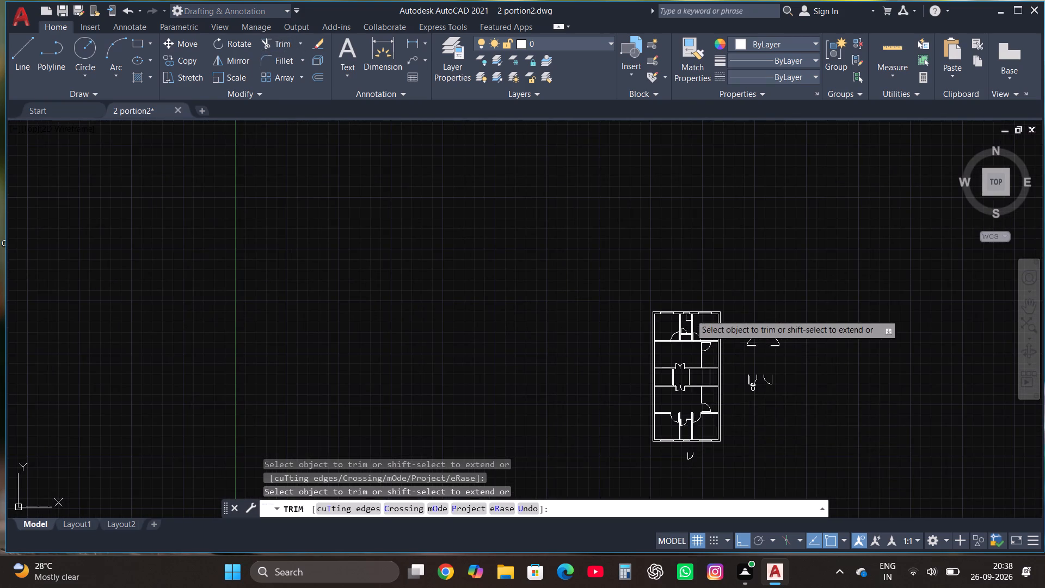
pyautogui.scroll(7, 691, 311)
pyautogui.scroll(3, 626, 326)
pyautogui.click(608, 343)
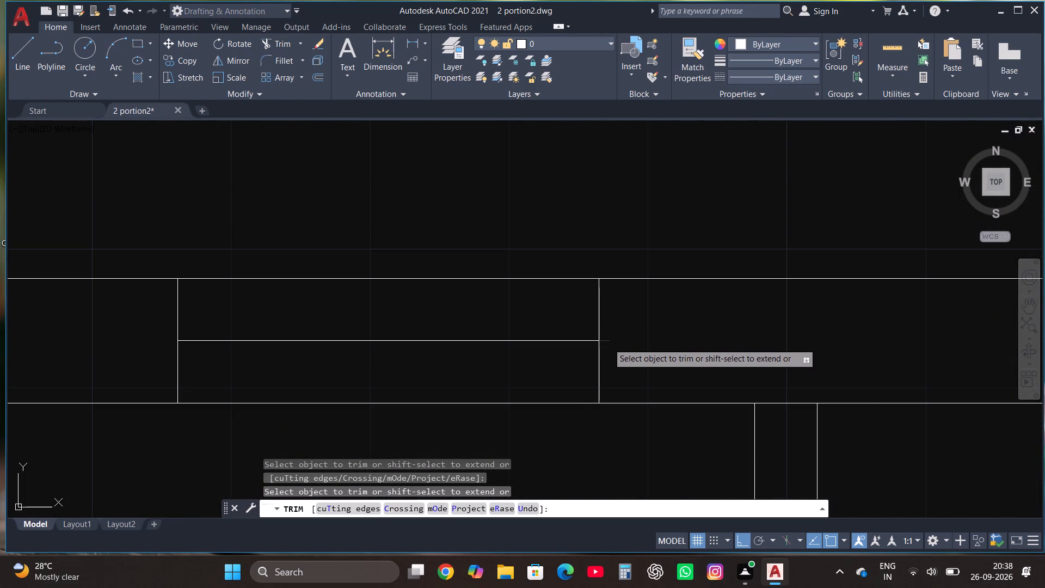
pyautogui.press('Escape')
pyautogui.scroll(-3, 629, 332)
pyautogui.scroll(-3, 591, 243)
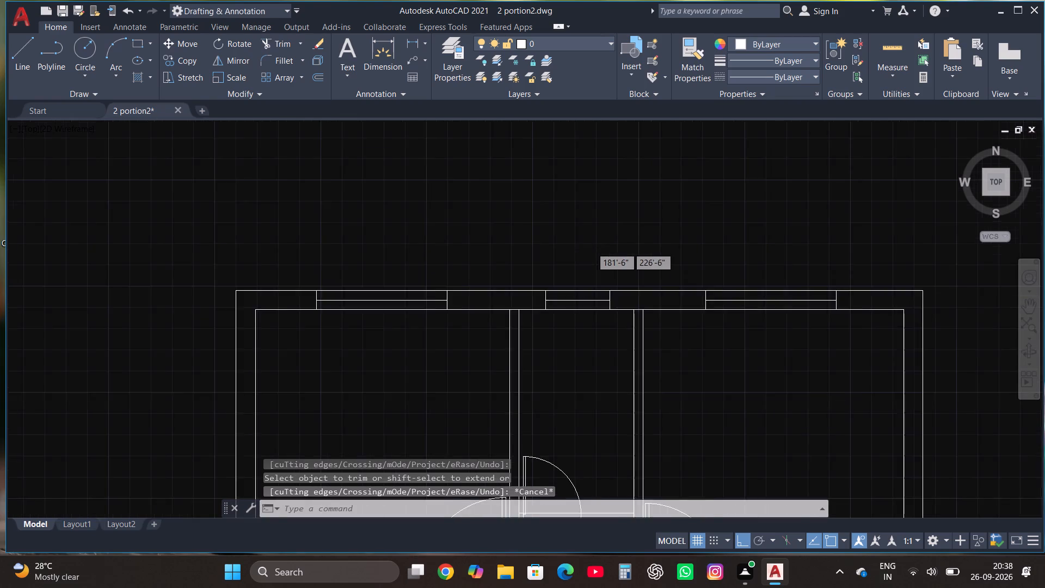
# Copy the upper-left room's top-wall window to the empty space to the left of the plan.
pyautogui.scroll(1, 524, 280)
pyautogui.click(445, 280)
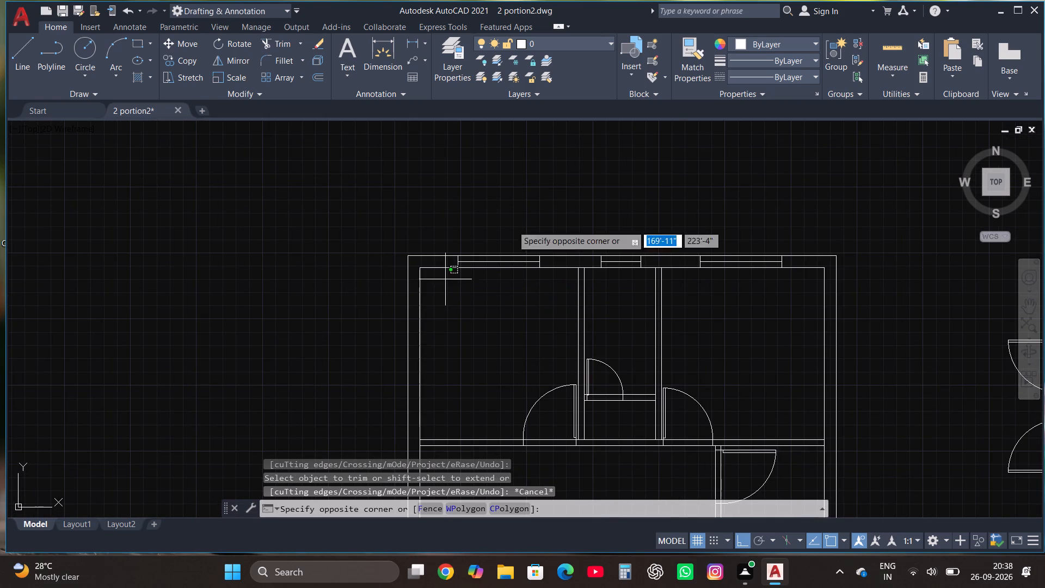
pyautogui.click(550, 225)
pyautogui.click(179, 65)
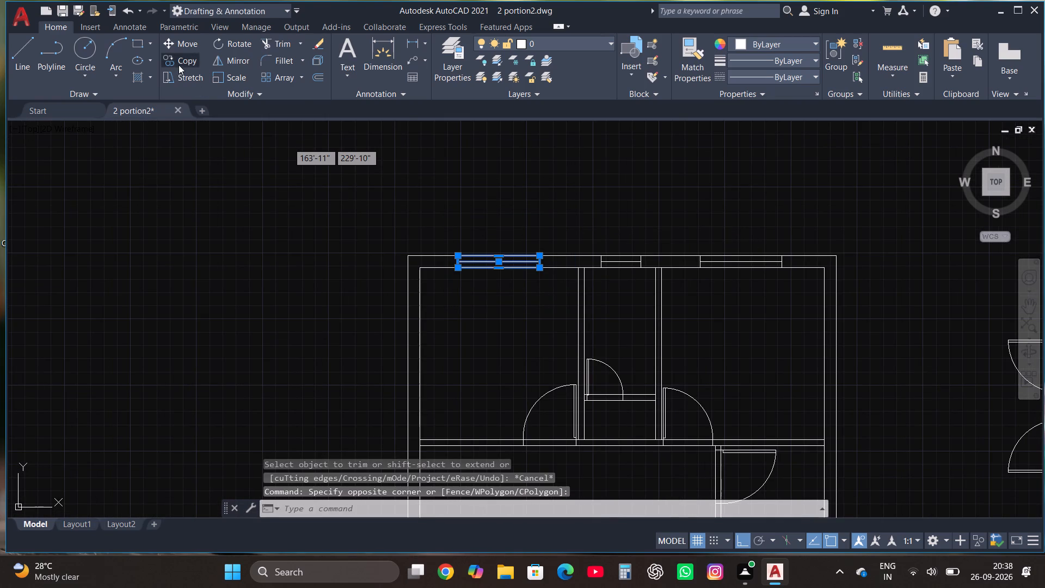
pyautogui.click(501, 268)
pyautogui.scroll(-3, 500, 272)
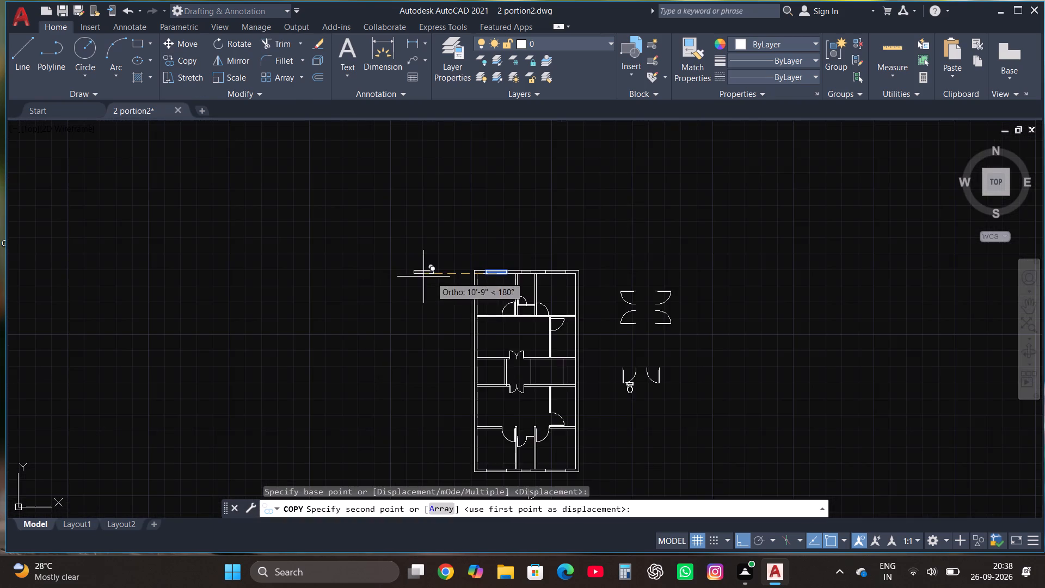
pyautogui.scroll(2, 371, 281)
pyautogui.click(464, 277)
# Rotate the copied window beside the plan about its centre so that it stands vertically.
pyautogui.click(506, 289)
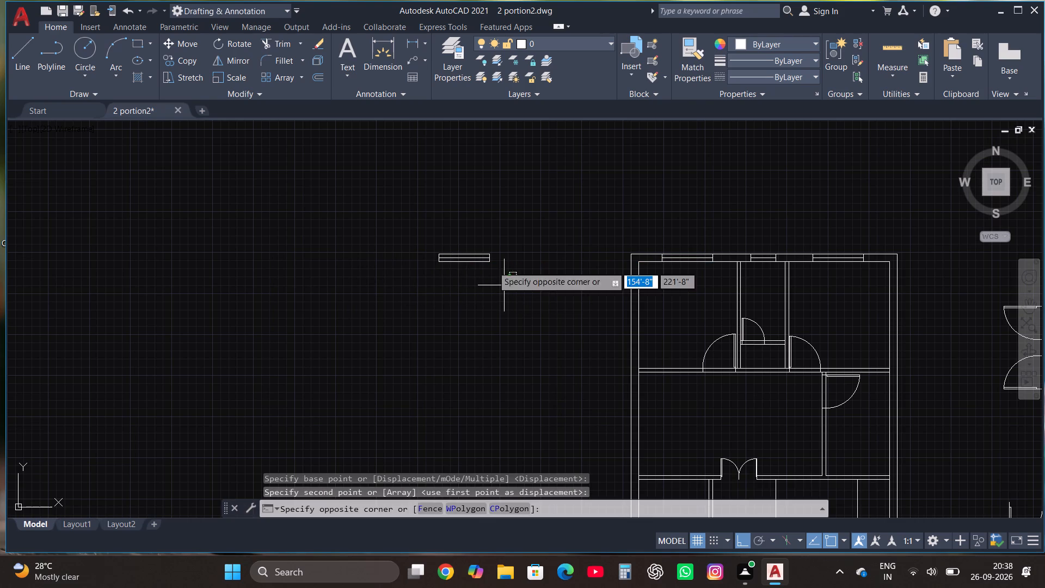
pyautogui.click(404, 235)
pyautogui.click(233, 41)
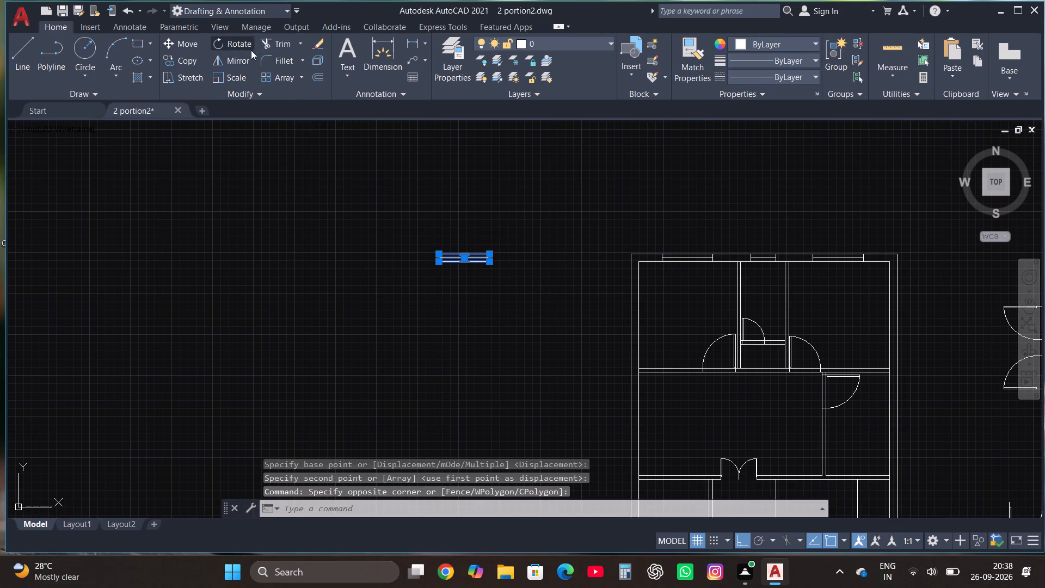
pyautogui.click(463, 258)
pyautogui.click(463, 315)
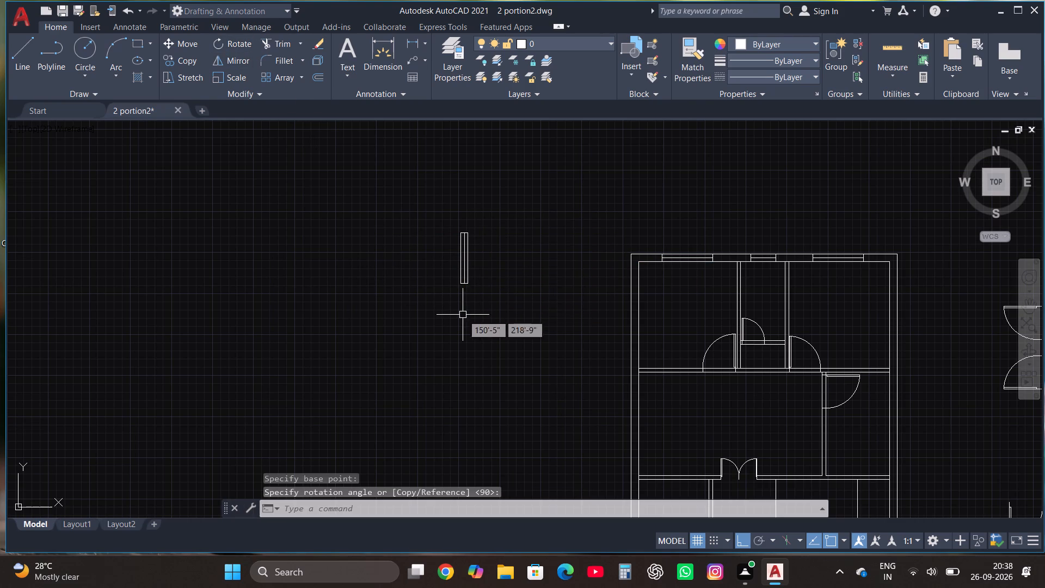
# Copy the vertical window in Multiple mode into the left outer wall at four rooms, leaving out the middle strip, with Ortho off.
pyautogui.click(490, 310)
pyautogui.click(417, 206)
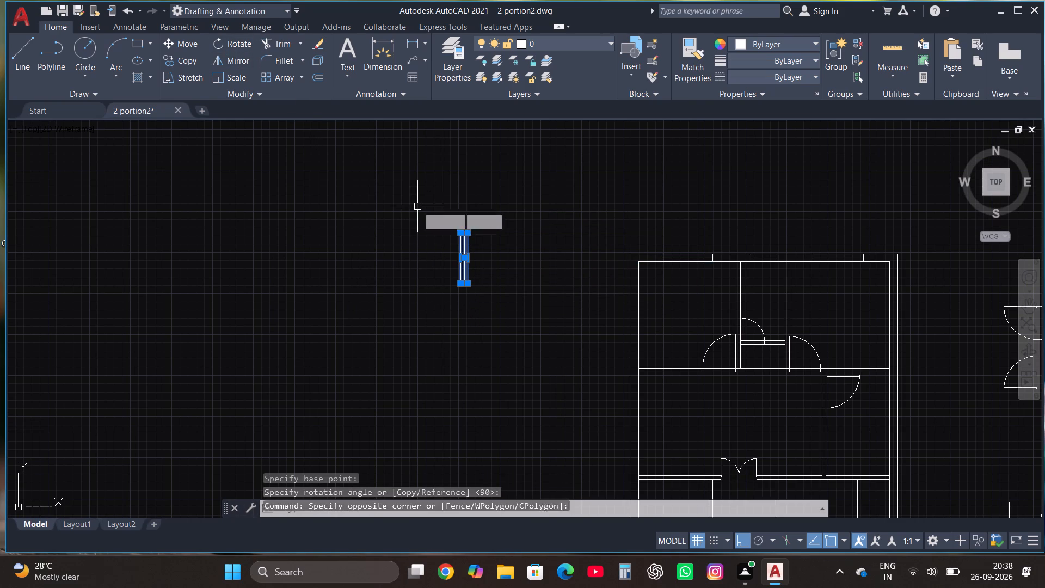
pyautogui.click(180, 61)
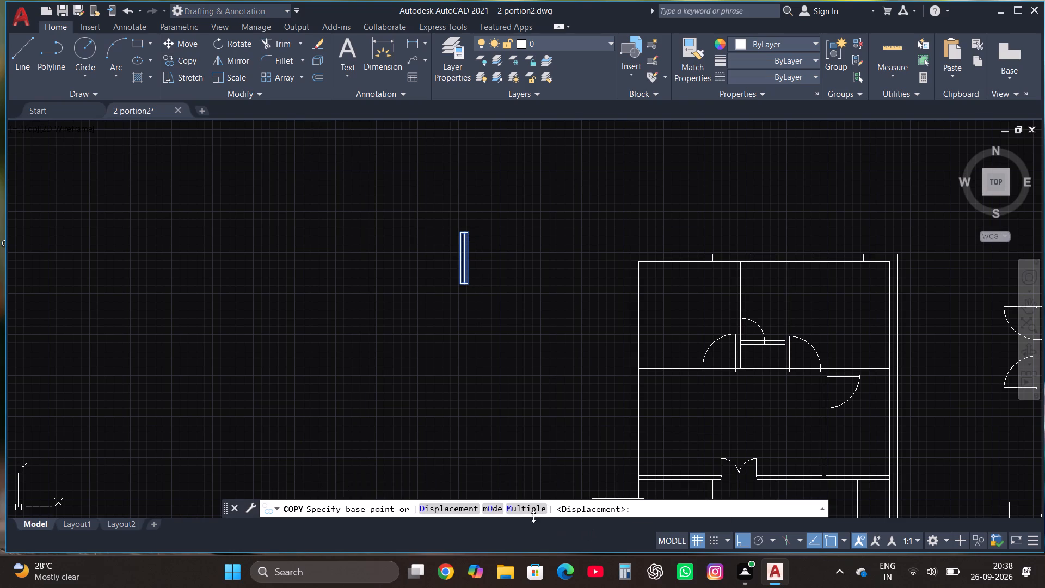
pyautogui.click(526, 510)
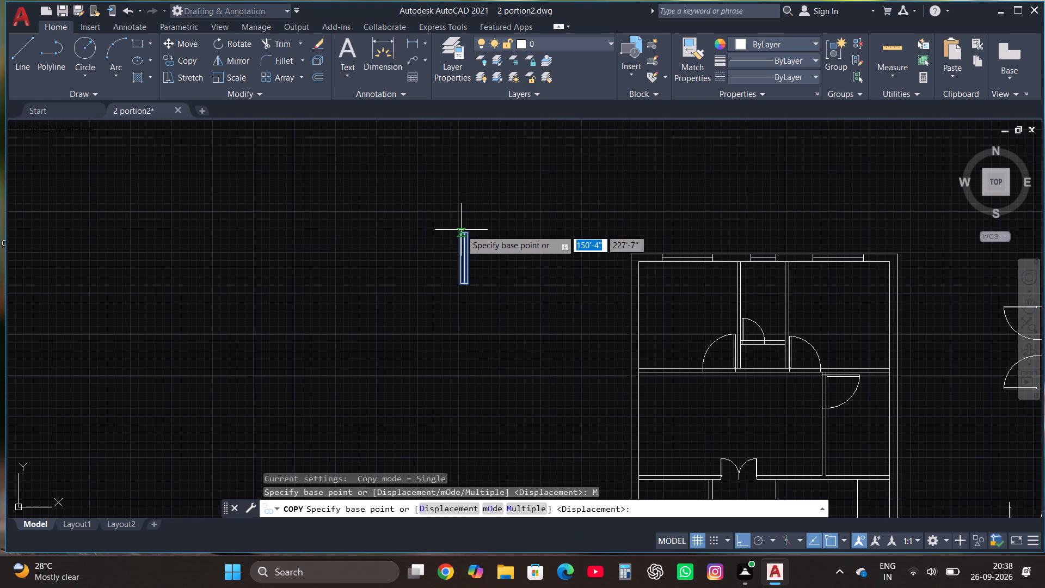
pyautogui.click(460, 233)
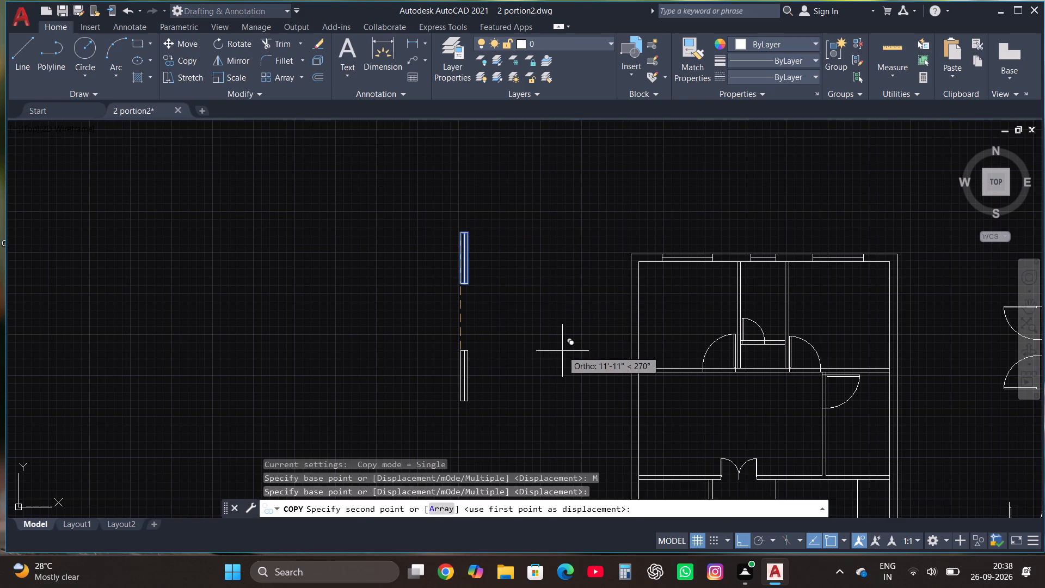
pyautogui.press('F8')
pyautogui.scroll(2, 645, 309)
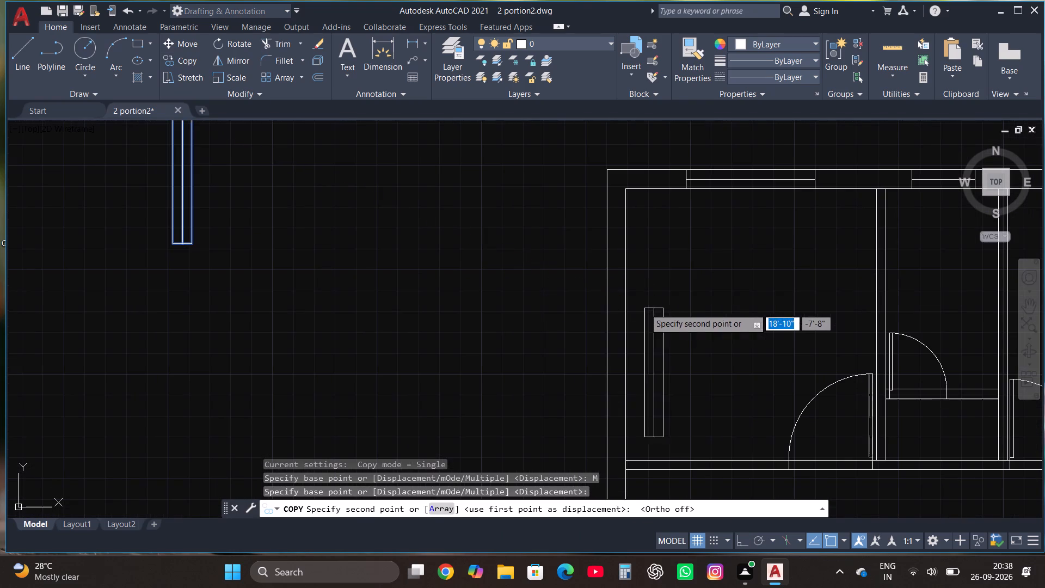
pyautogui.click(607, 260)
pyautogui.scroll(-4, 618, 235)
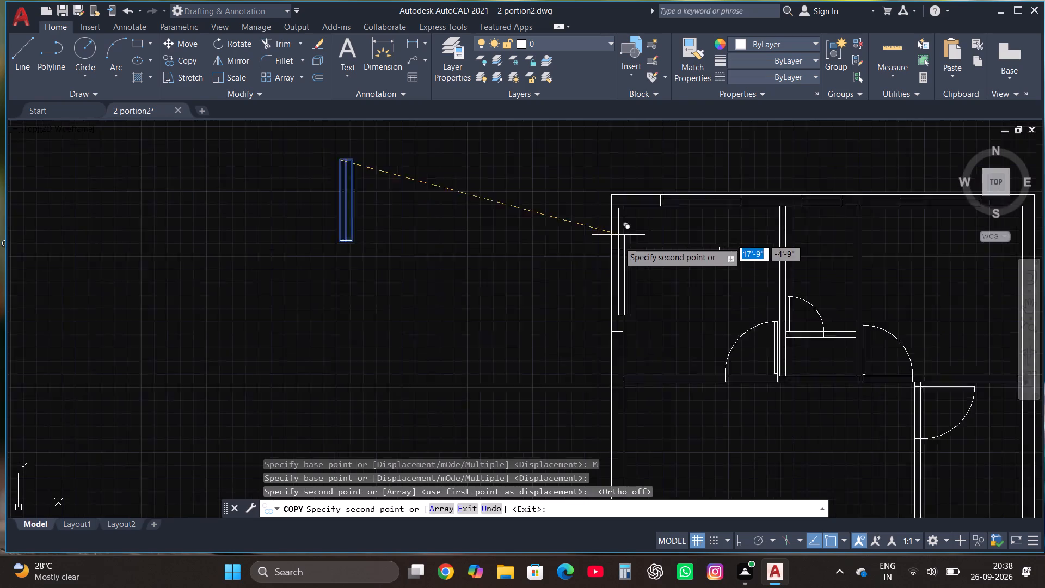
pyautogui.scroll(2, 618, 379)
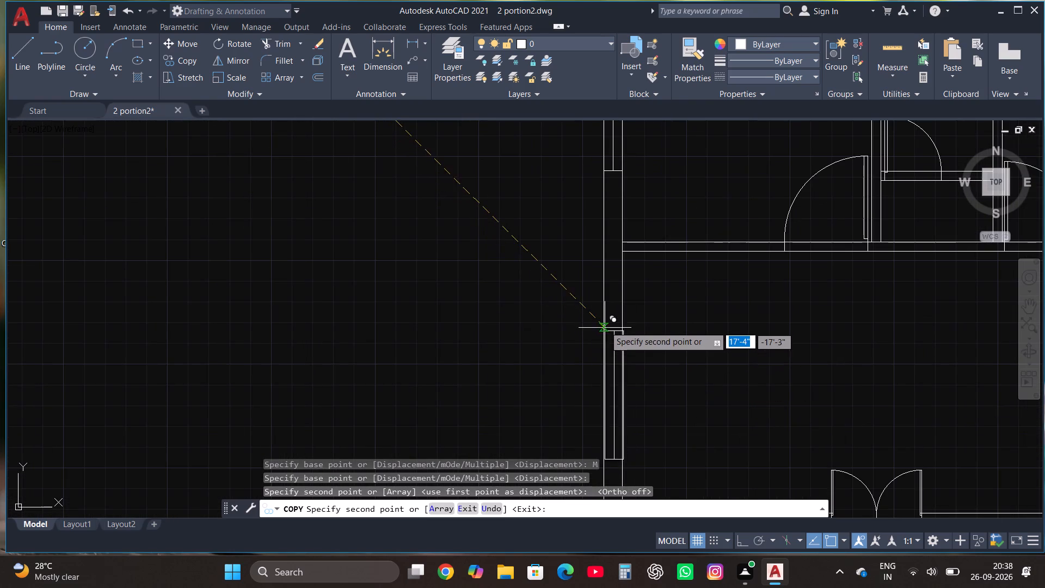
pyautogui.click(604, 322)
pyautogui.scroll(-4, 622, 292)
pyautogui.scroll(3, 629, 376)
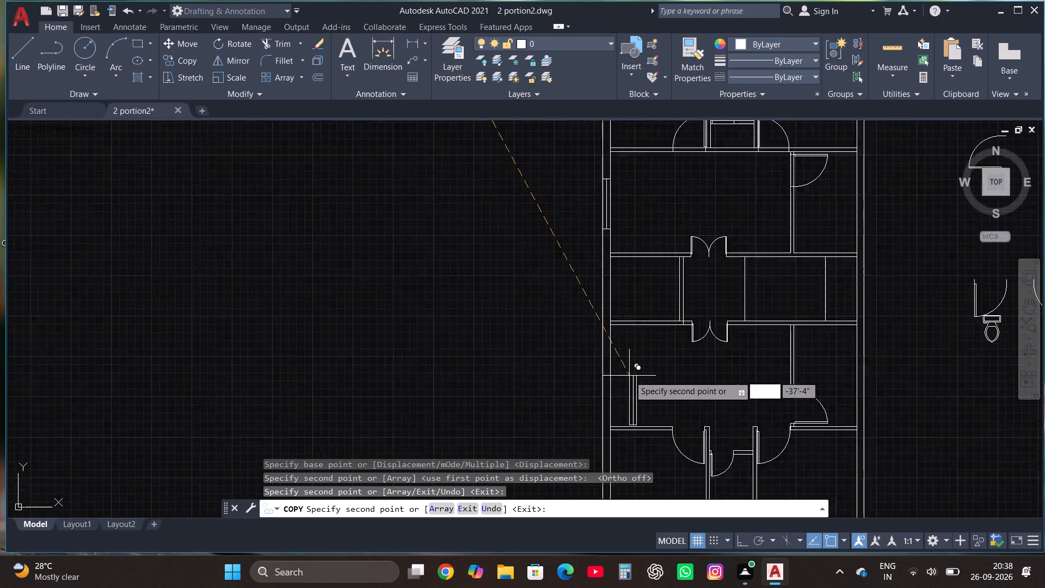
pyautogui.click(586, 346)
pyautogui.scroll(-2, 633, 271)
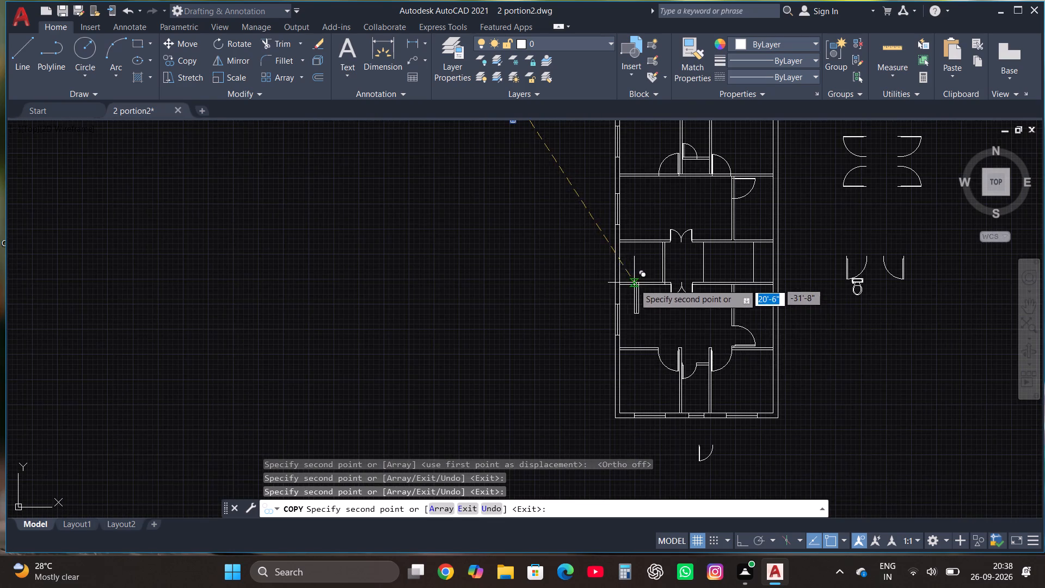
pyautogui.scroll(3, 617, 380)
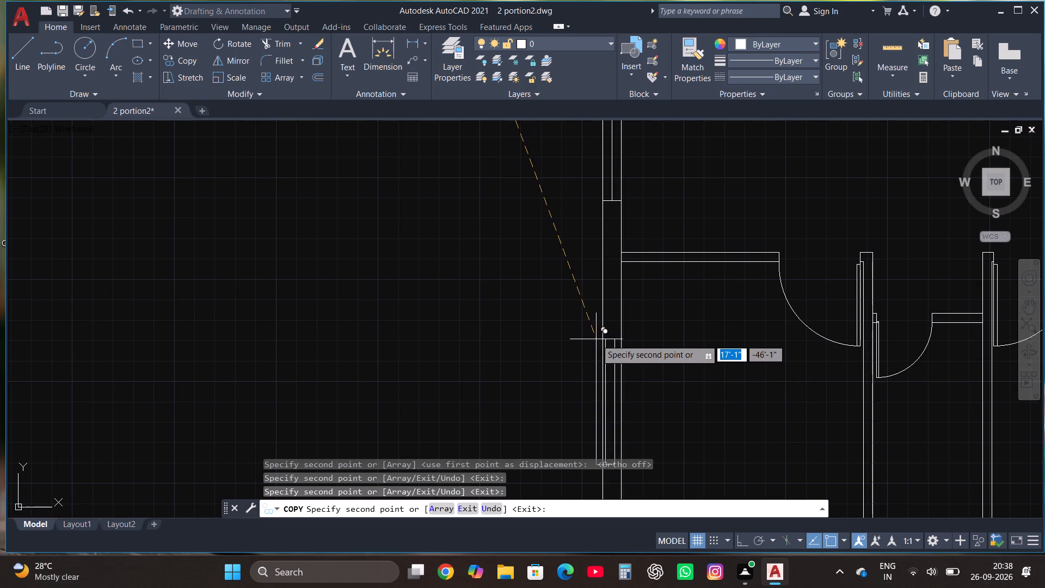
pyautogui.click(604, 351)
# Place five more copies of the vertical window along the right outer wall, from the bottom-right room up to the upper-right room.
pyautogui.scroll(-4, 530, 342)
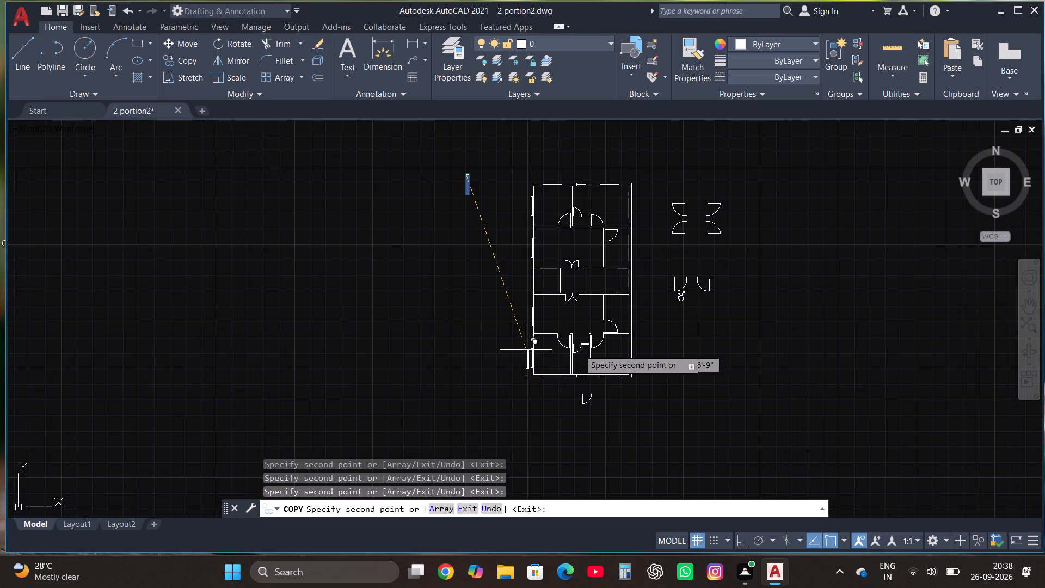
pyautogui.scroll(4, 651, 350)
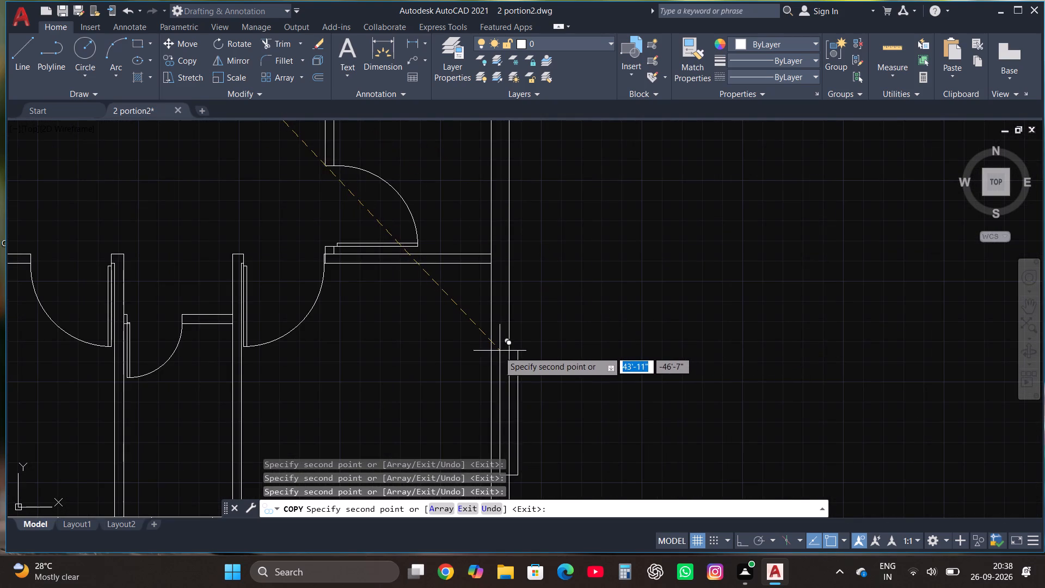
pyautogui.click(492, 356)
pyautogui.scroll(-2, 615, 371)
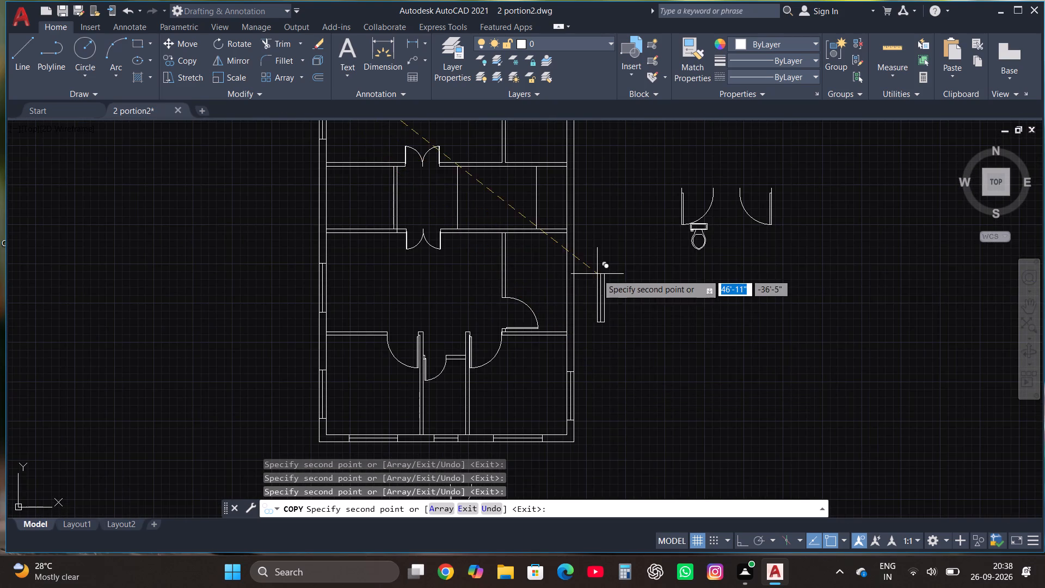
pyautogui.scroll(3, 579, 270)
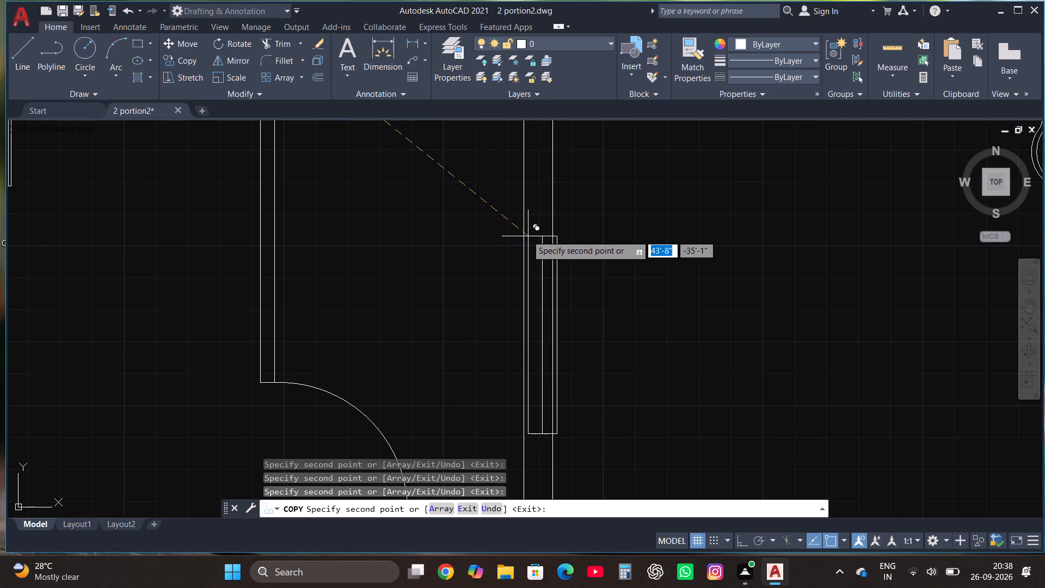
pyautogui.click(523, 228)
pyautogui.scroll(-4, 572, 309)
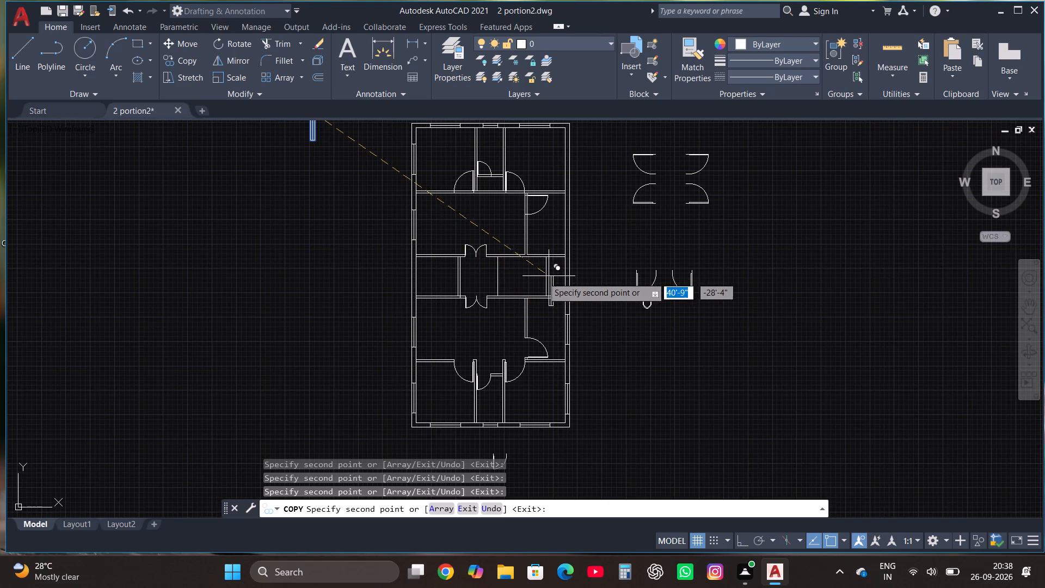
pyautogui.scroll(2, 532, 292)
pyautogui.scroll(3, 608, 240)
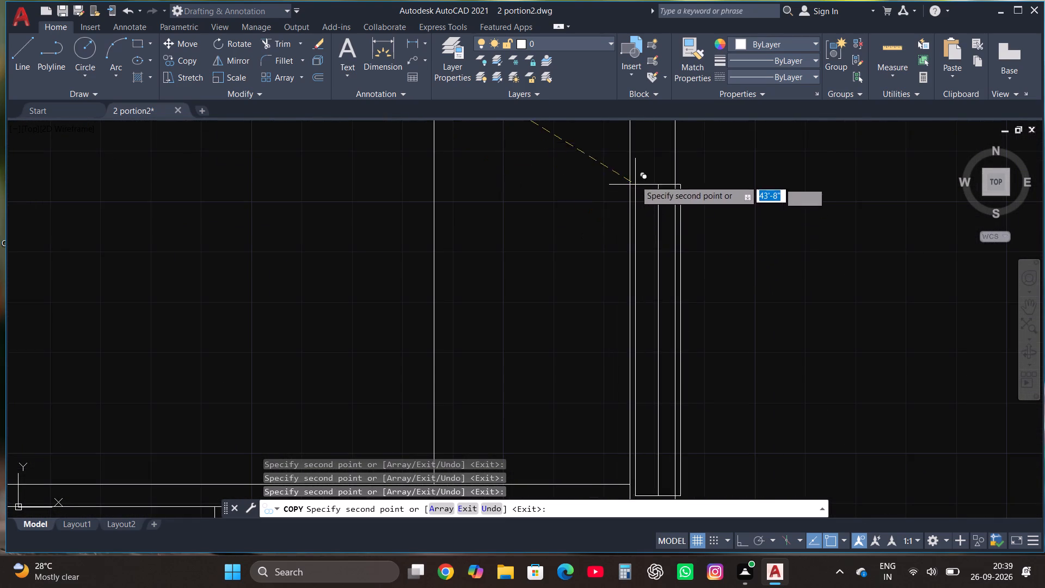
pyautogui.click(629, 130)
pyautogui.scroll(-3, 603, 286)
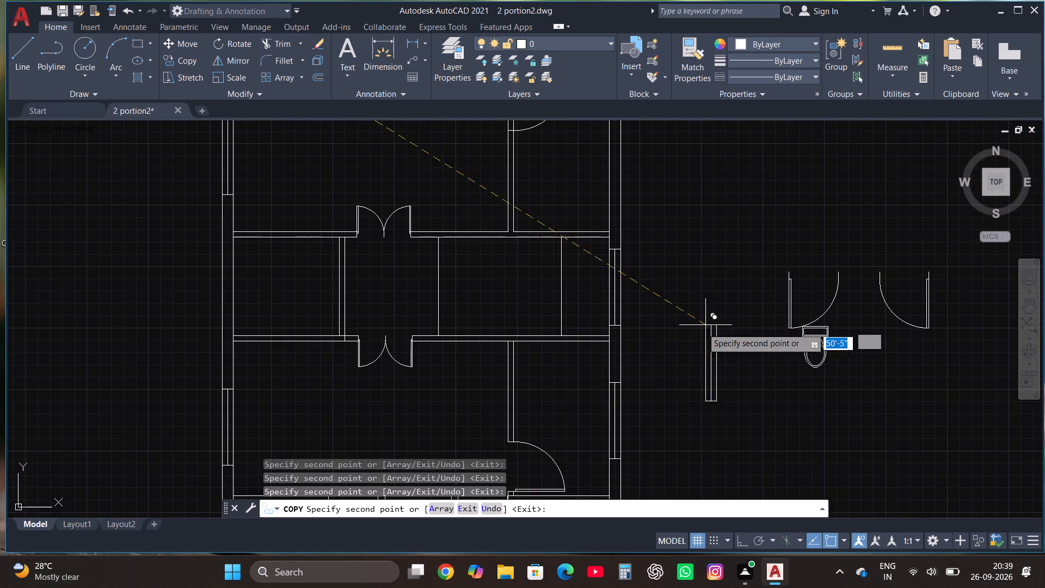
pyautogui.scroll(-2, 638, 348)
pyautogui.scroll(3, 625, 244)
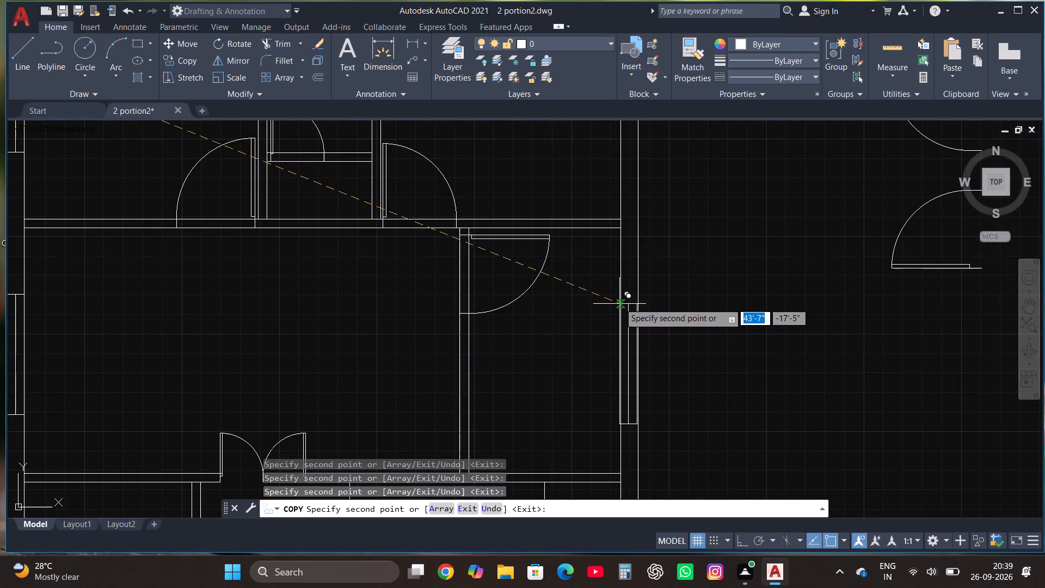
pyautogui.click(619, 301)
pyautogui.scroll(-4, 592, 411)
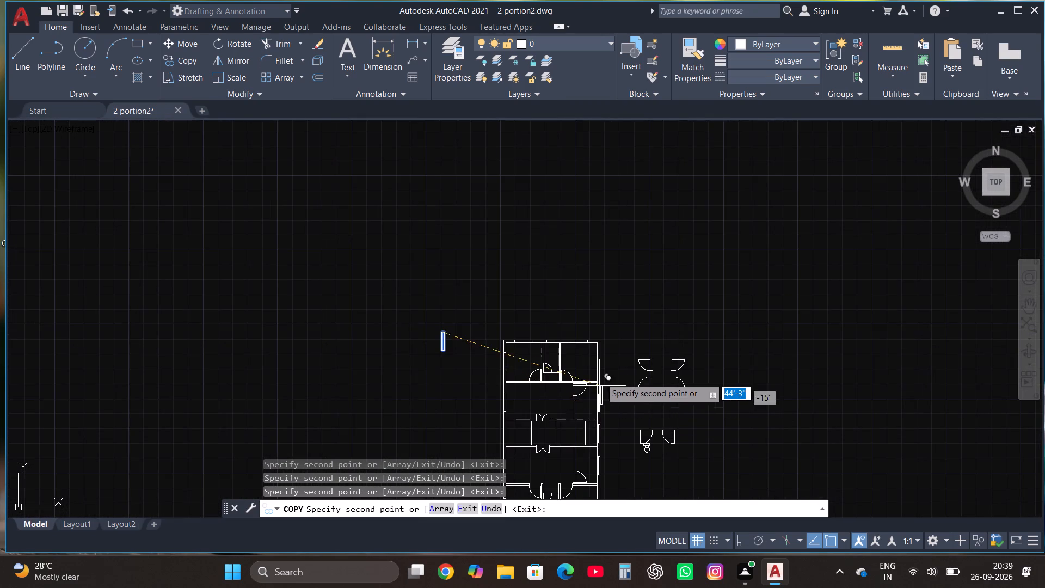
pyautogui.scroll(4, 600, 359)
pyautogui.click(569, 336)
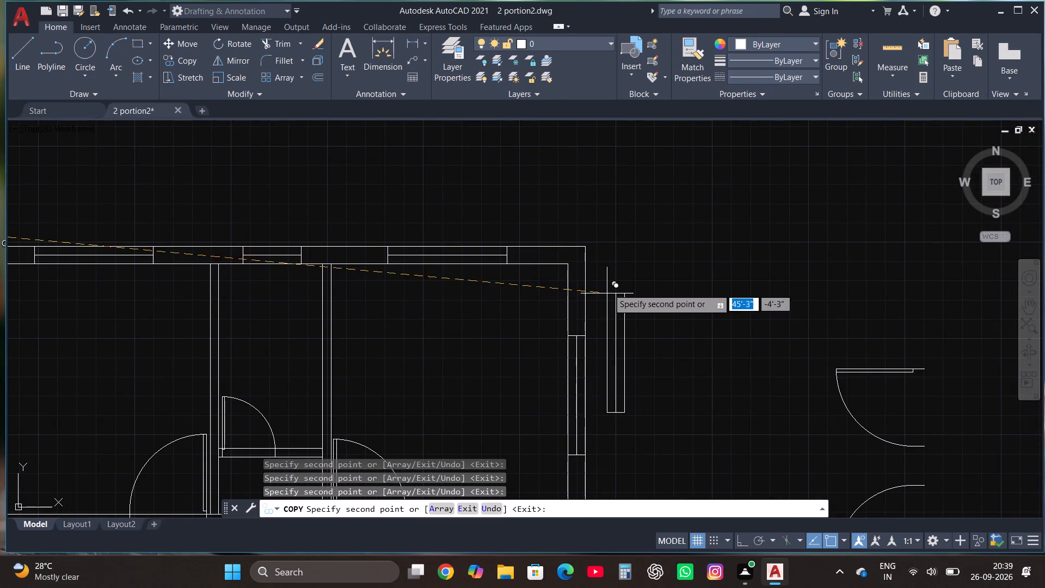
pyautogui.scroll(-3, 615, 286)
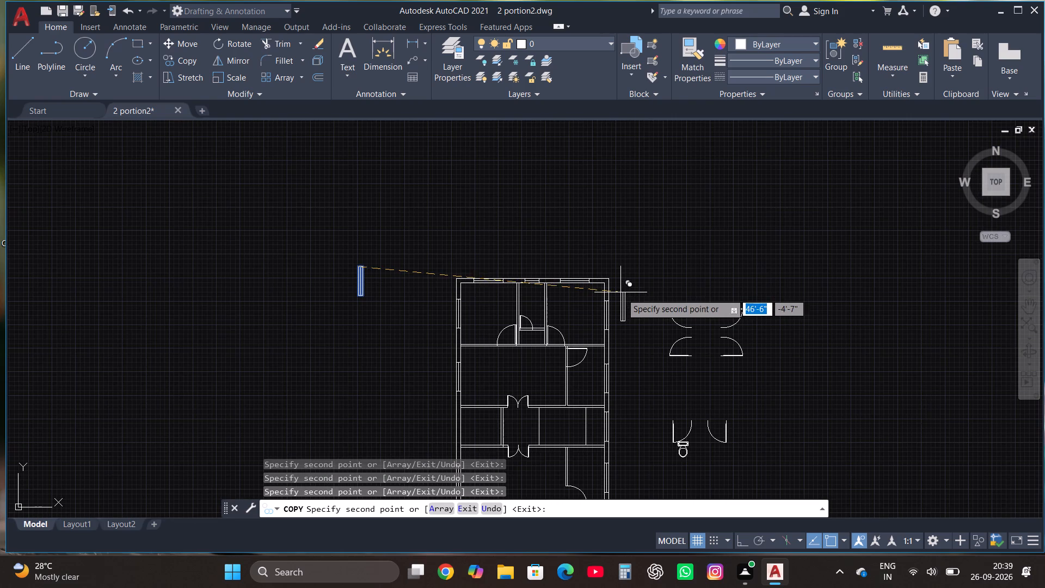
pyautogui.press('Escape')
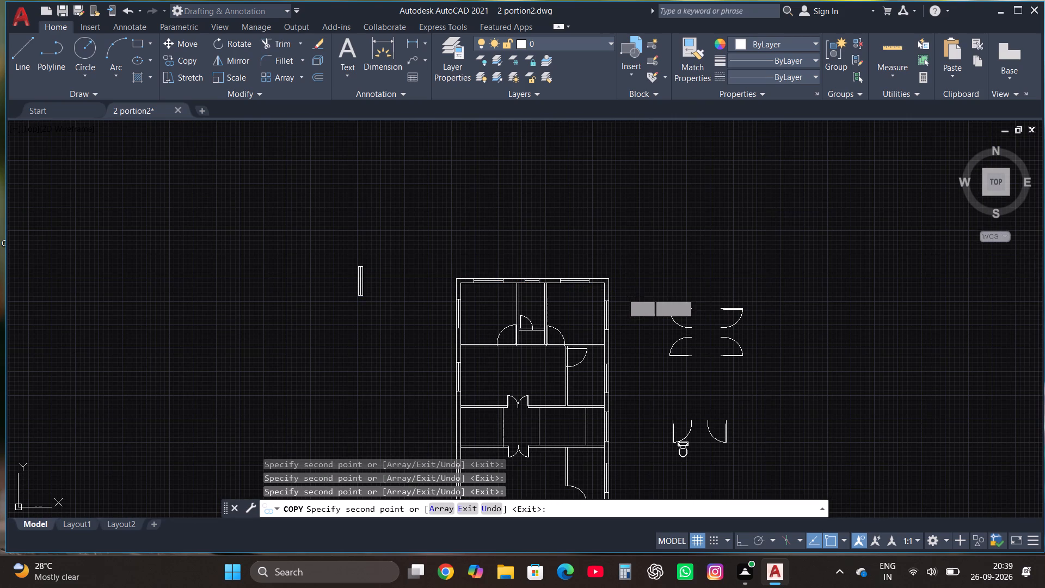
# Trim the wall lines crossing the door opening of the upper-left room.
pyautogui.scroll(3, 558, 348)
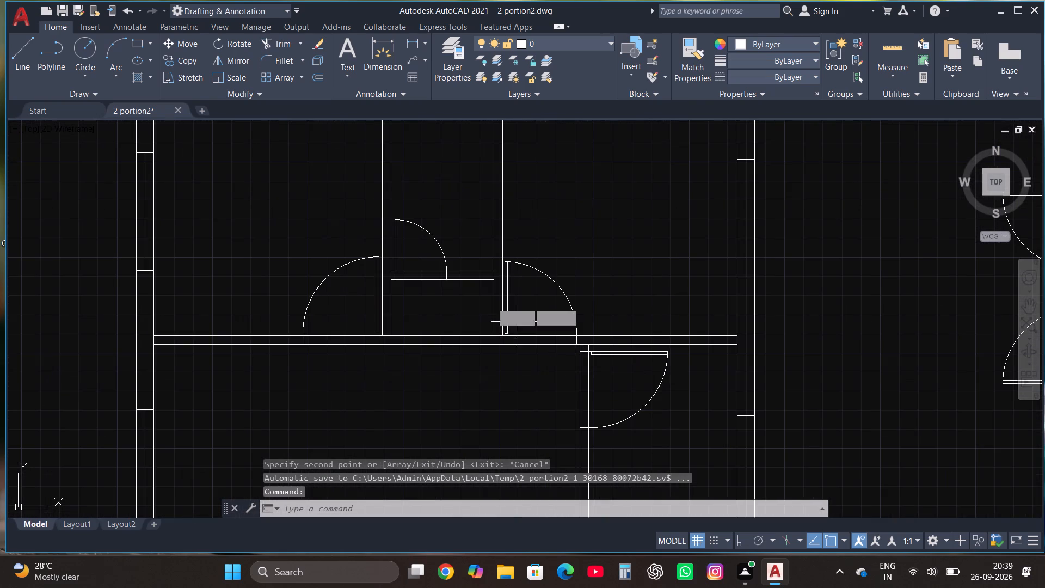
pyautogui.click(288, 47)
pyautogui.click(354, 321)
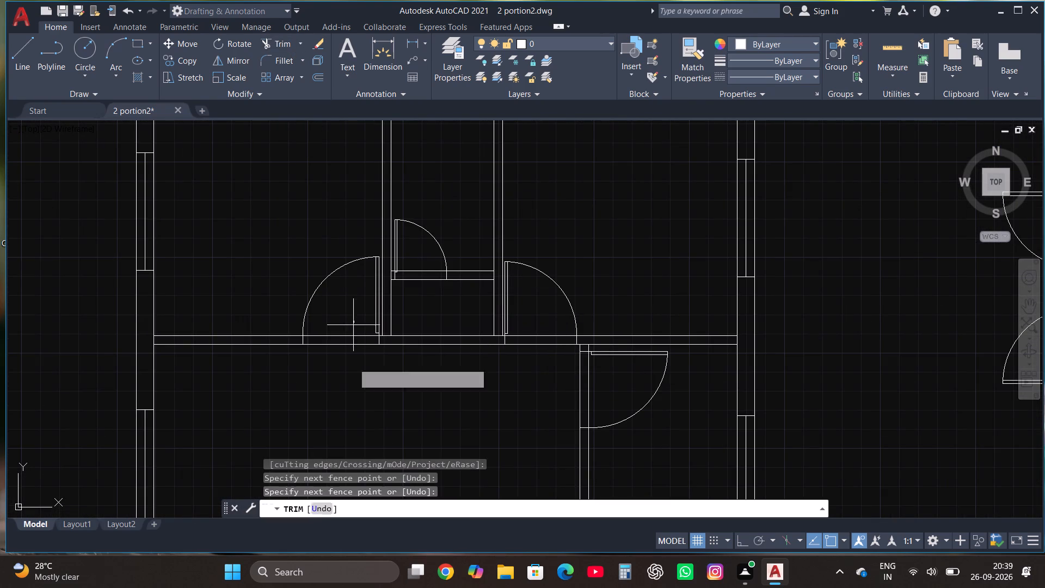
pyautogui.click(353, 390)
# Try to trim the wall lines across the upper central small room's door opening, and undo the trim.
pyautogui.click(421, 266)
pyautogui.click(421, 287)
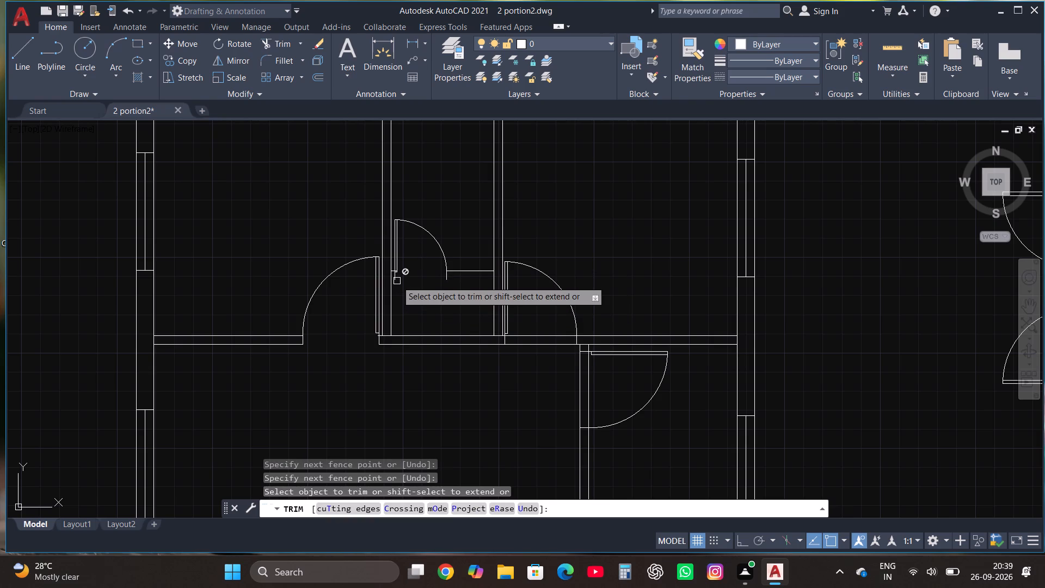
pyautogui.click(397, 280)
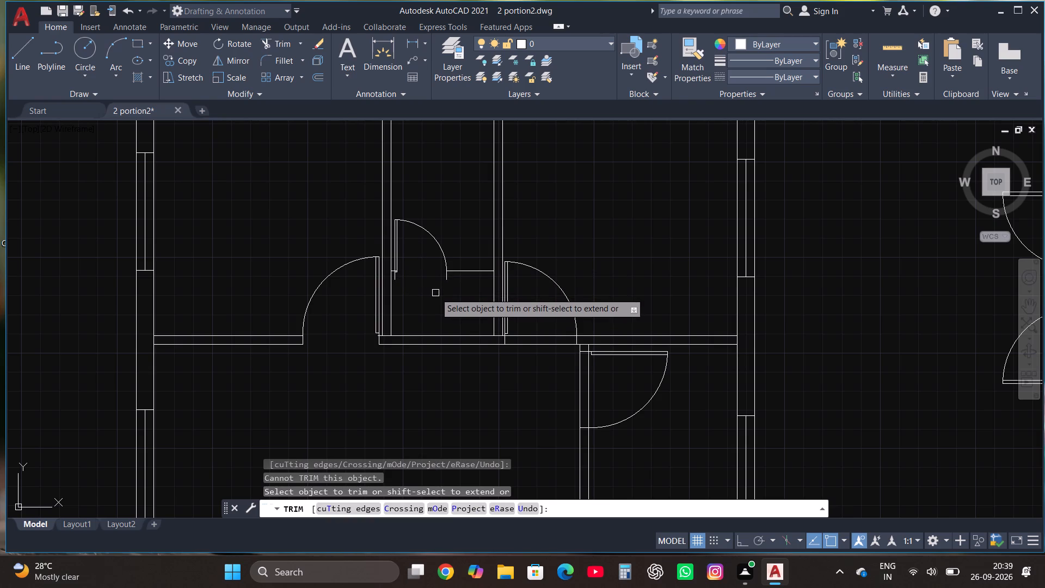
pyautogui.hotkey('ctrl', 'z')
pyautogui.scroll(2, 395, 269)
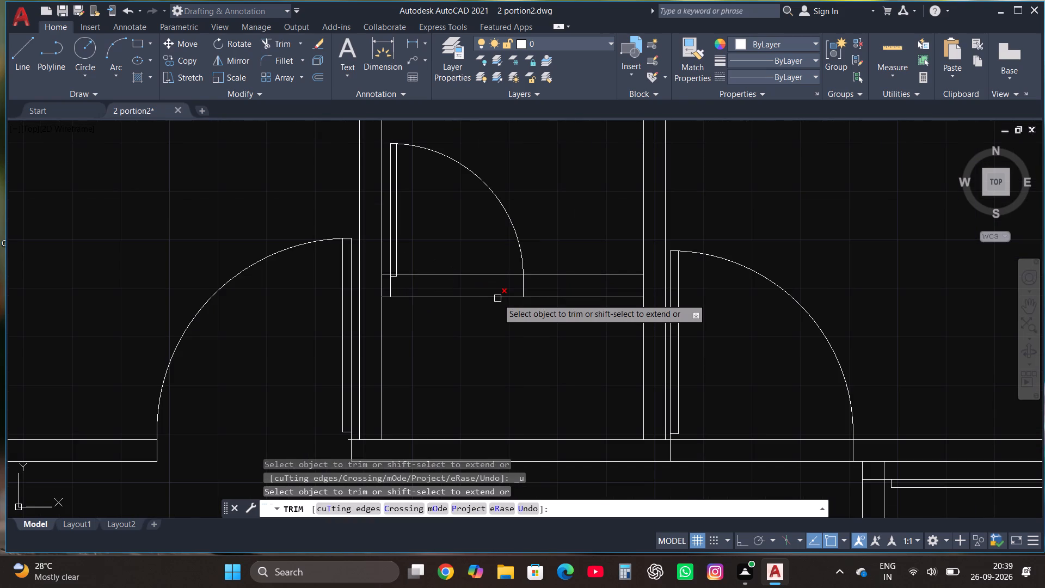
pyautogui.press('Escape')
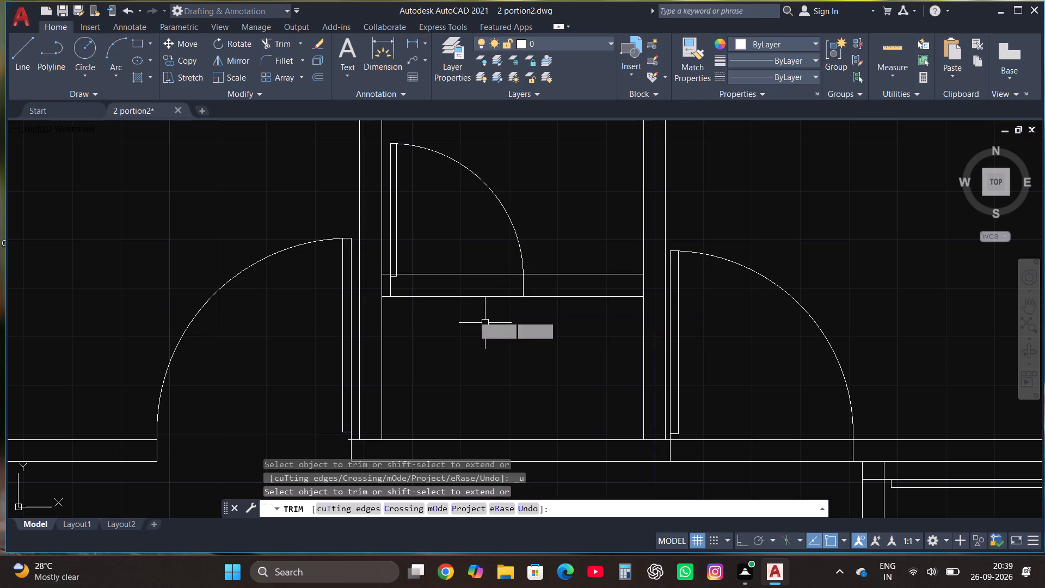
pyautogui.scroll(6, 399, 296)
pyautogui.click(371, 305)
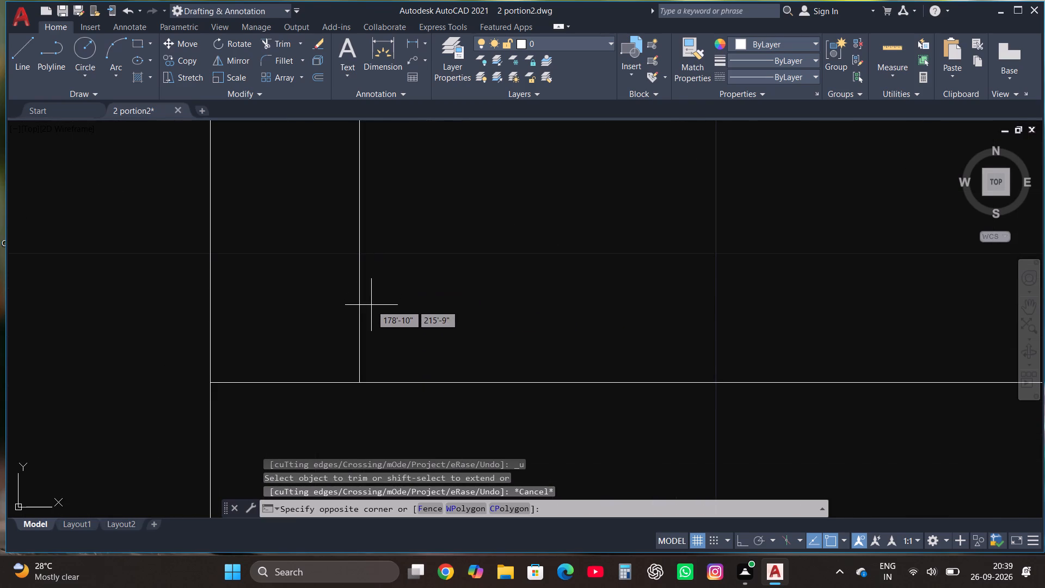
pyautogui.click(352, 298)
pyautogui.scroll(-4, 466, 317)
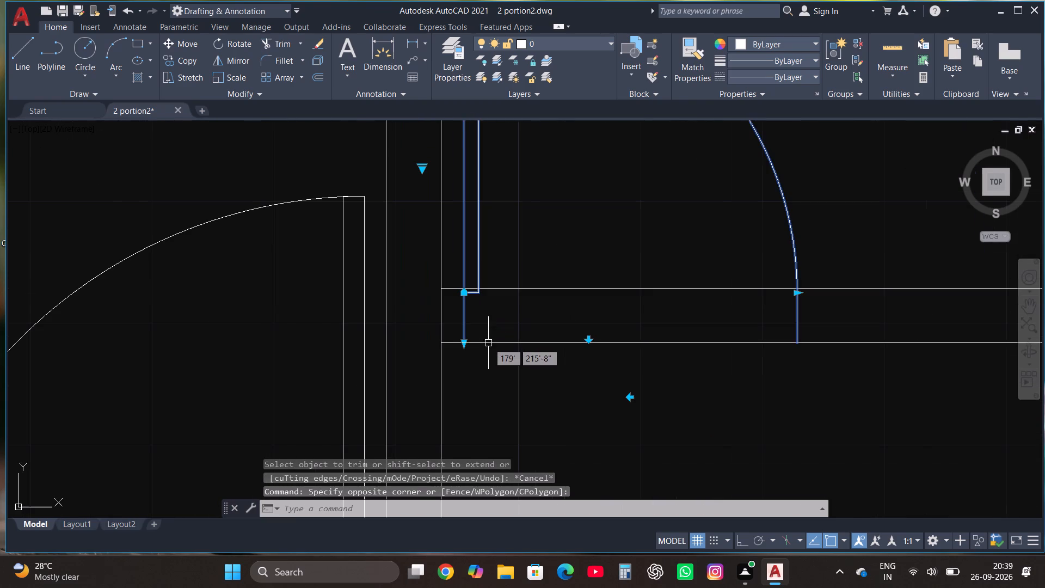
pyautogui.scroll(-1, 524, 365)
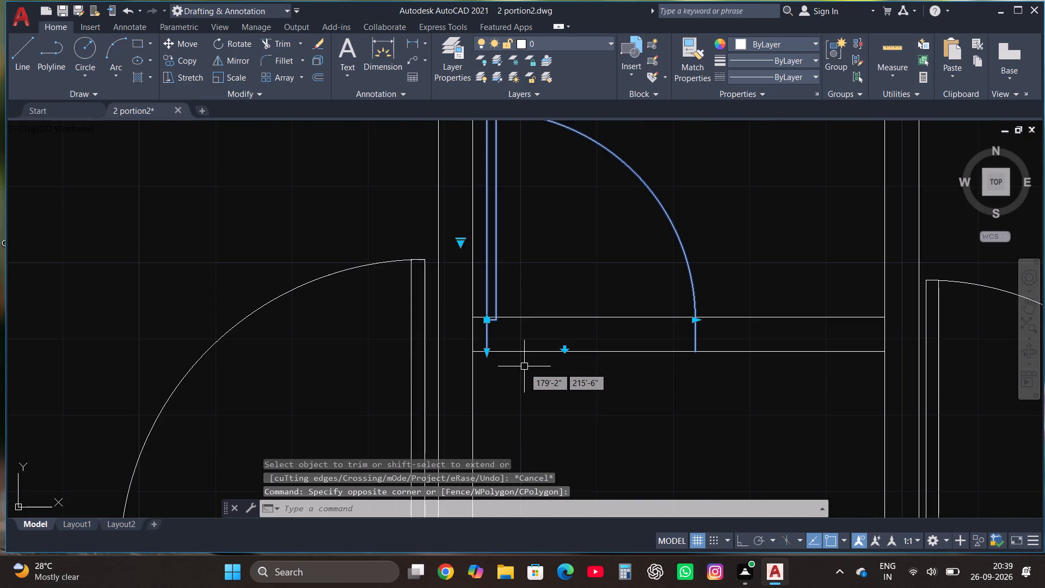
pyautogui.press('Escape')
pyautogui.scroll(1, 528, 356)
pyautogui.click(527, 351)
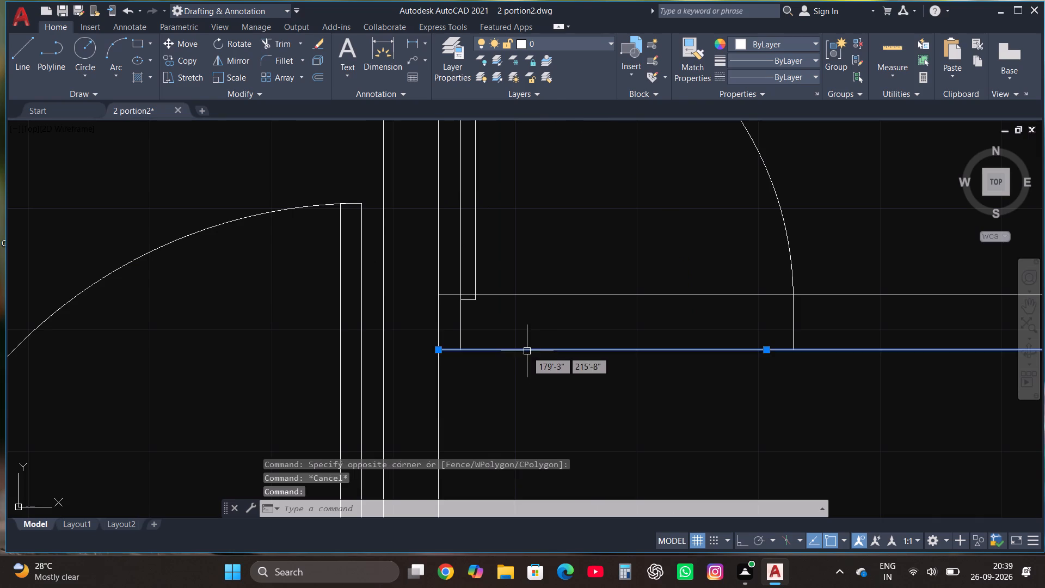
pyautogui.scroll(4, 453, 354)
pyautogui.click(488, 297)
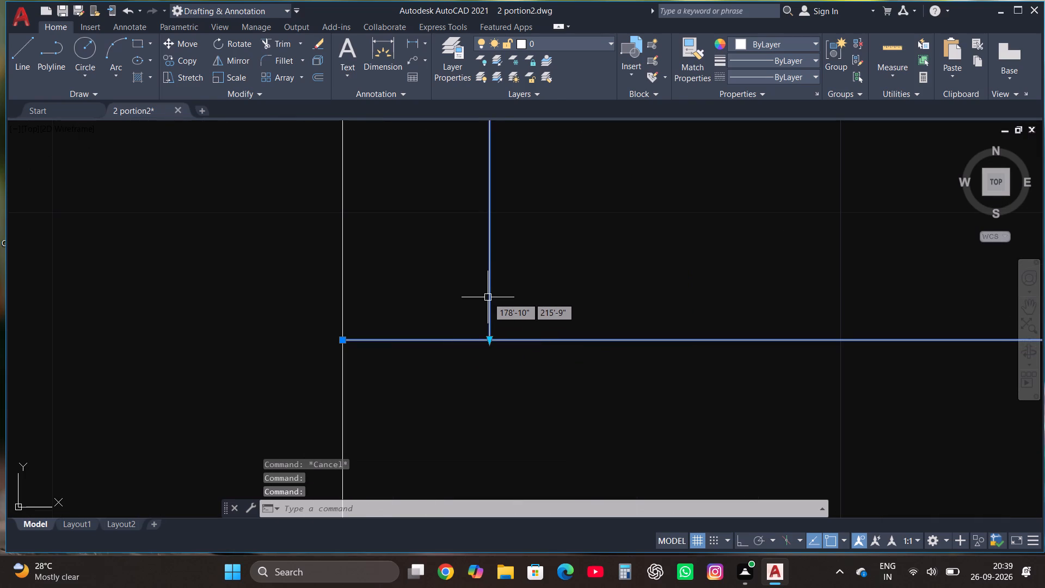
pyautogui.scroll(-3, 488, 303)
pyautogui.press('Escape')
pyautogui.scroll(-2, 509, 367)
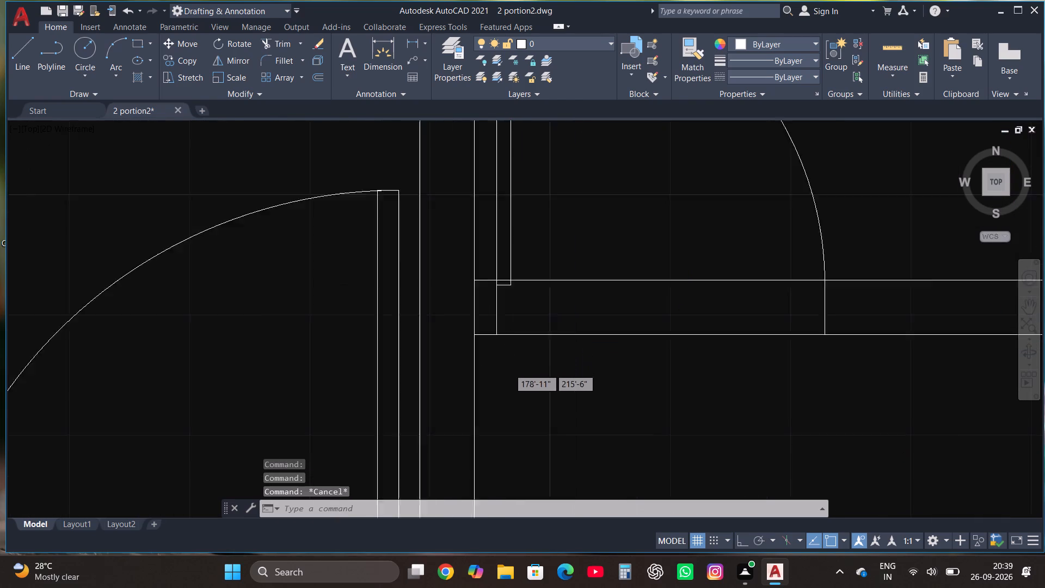
# Trim the two wall lines crossing the door opening of the upper central small room.
pyautogui.scroll(1, 768, 348)
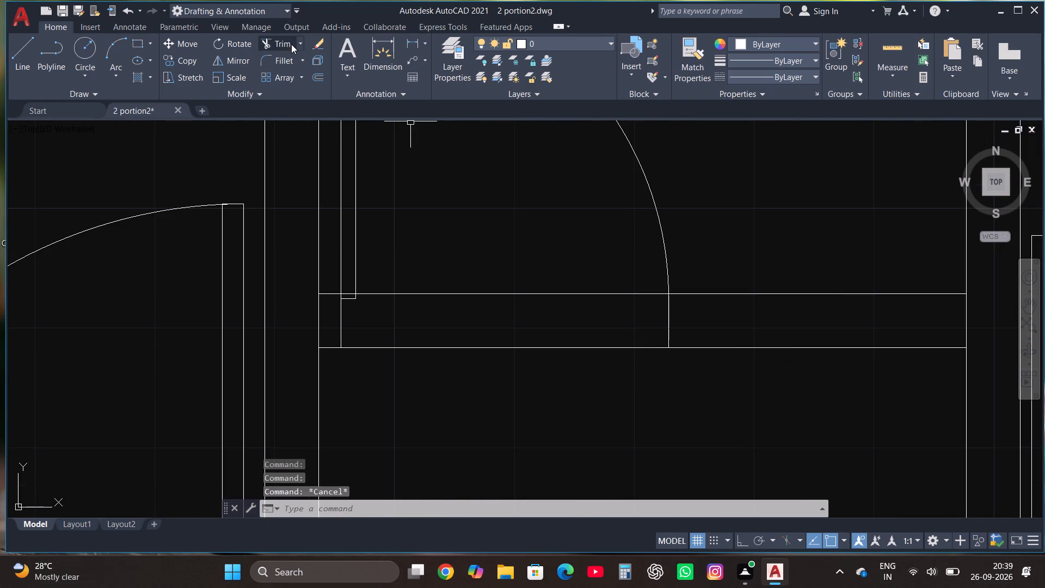
pyautogui.click(291, 42)
pyautogui.click(470, 292)
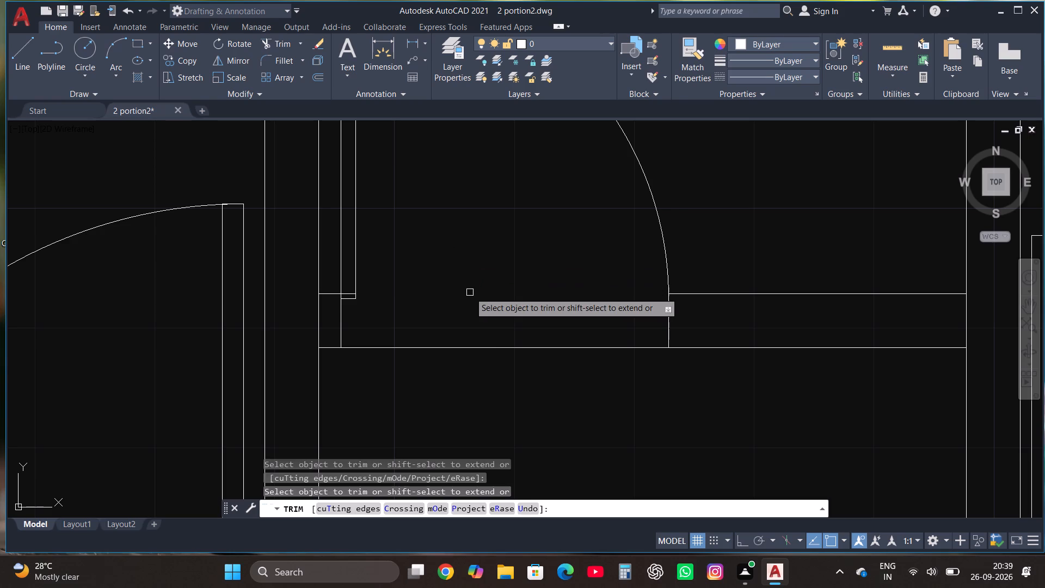
pyautogui.click(500, 348)
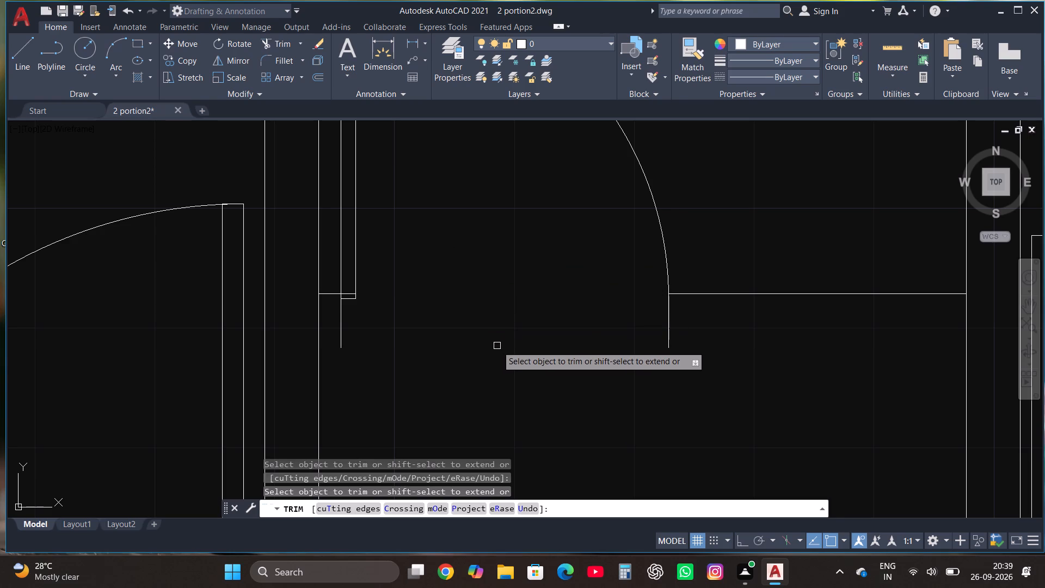
pyautogui.moveTo(217, 211); pyautogui.dragTo(119, 121)
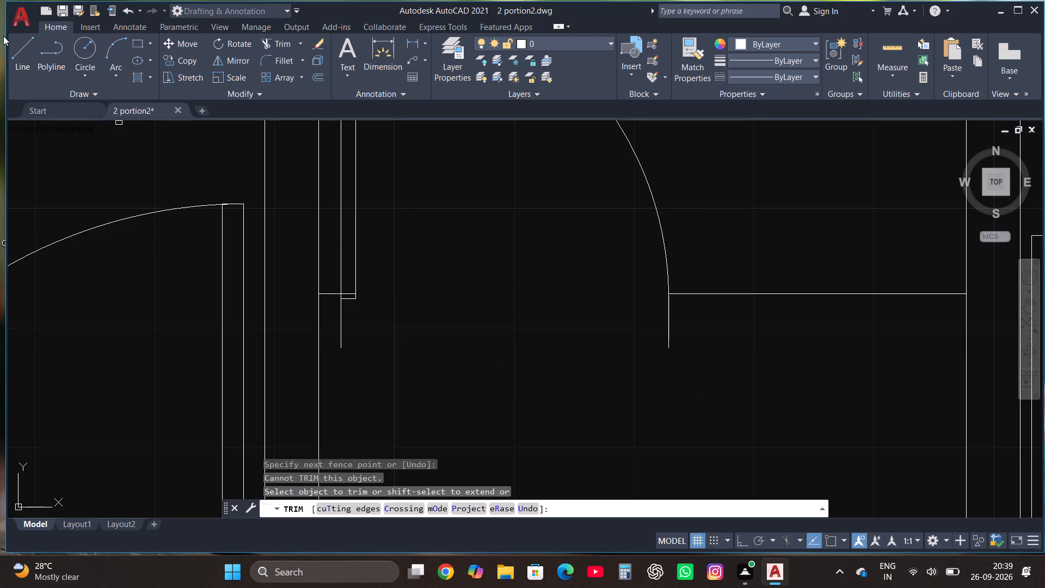
# Redraw the lower wall line below the small room's door with Ortho on, about 4'-7" long and running past both side walls.
pyautogui.click(18, 51)
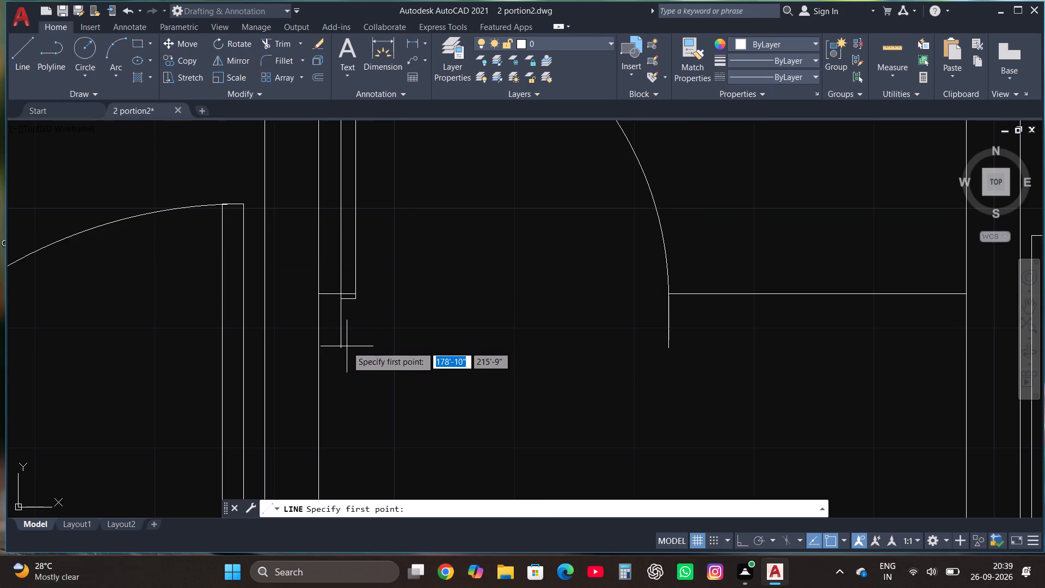
pyautogui.click(341, 348)
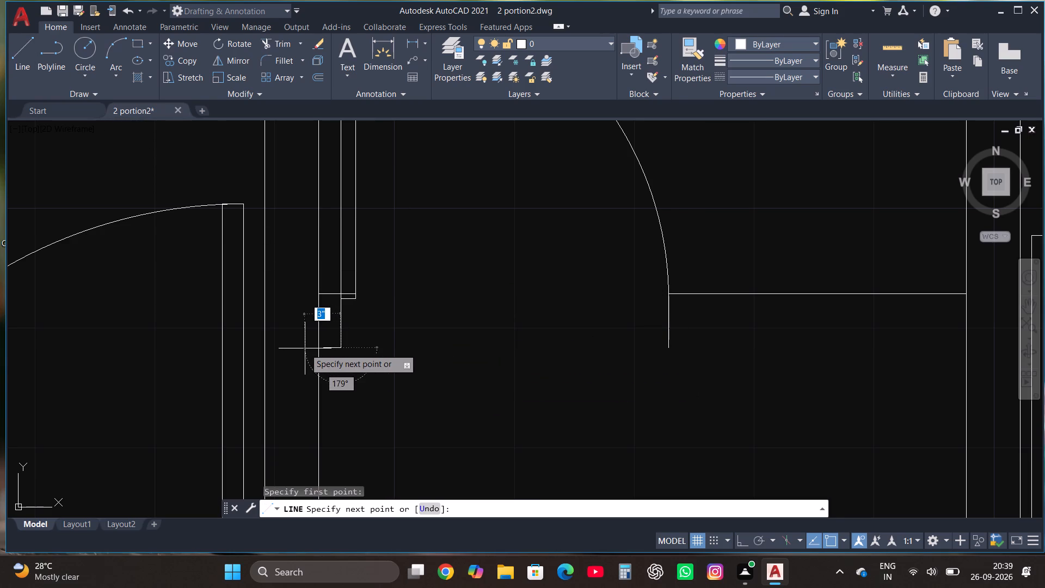
pyautogui.press('F8')
pyautogui.click(305, 347)
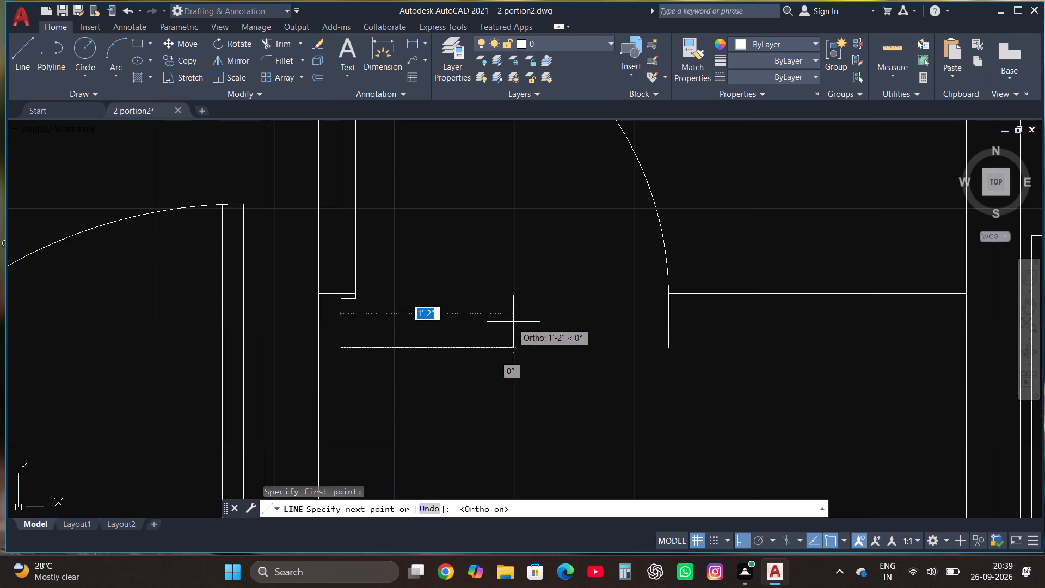
pyautogui.click(307, 348)
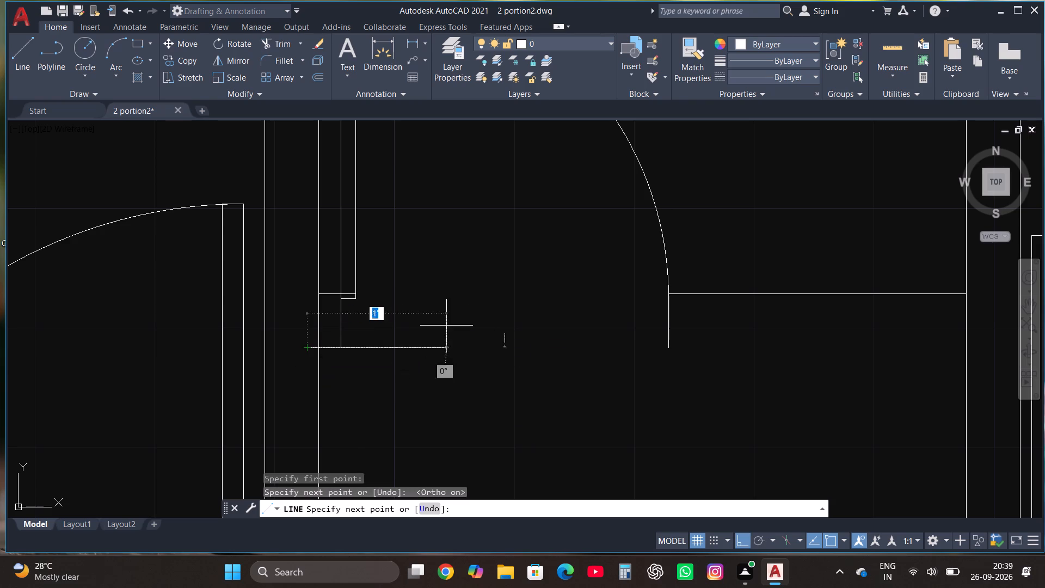
pyautogui.scroll(-2, 626, 315)
pyautogui.scroll(2, 763, 321)
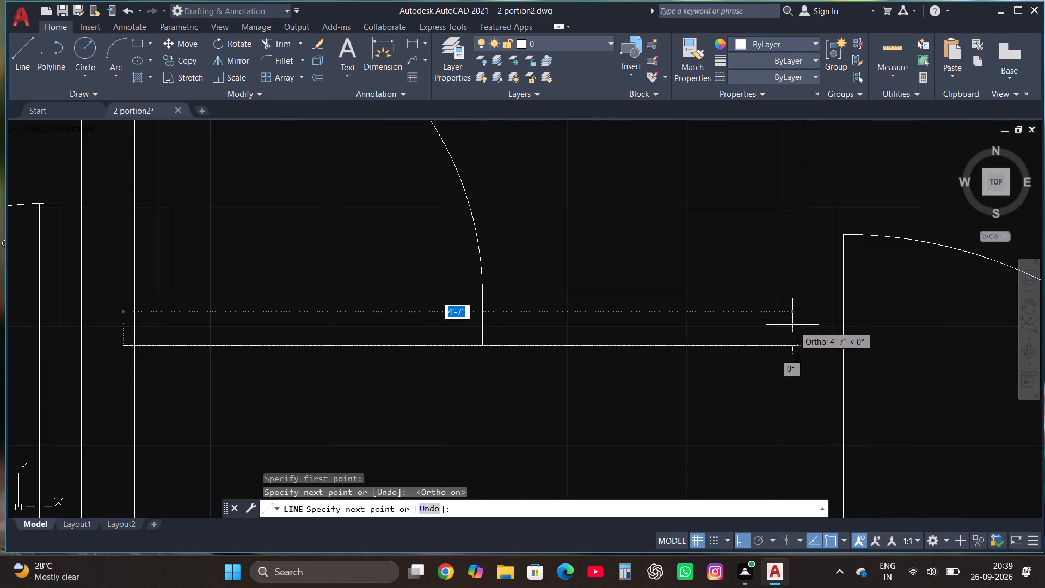
pyautogui.click(799, 327)
# Trim the redrawn line's overhanging ends at both side walls and its part crossing the small room's door opening.
pyautogui.click(284, 47)
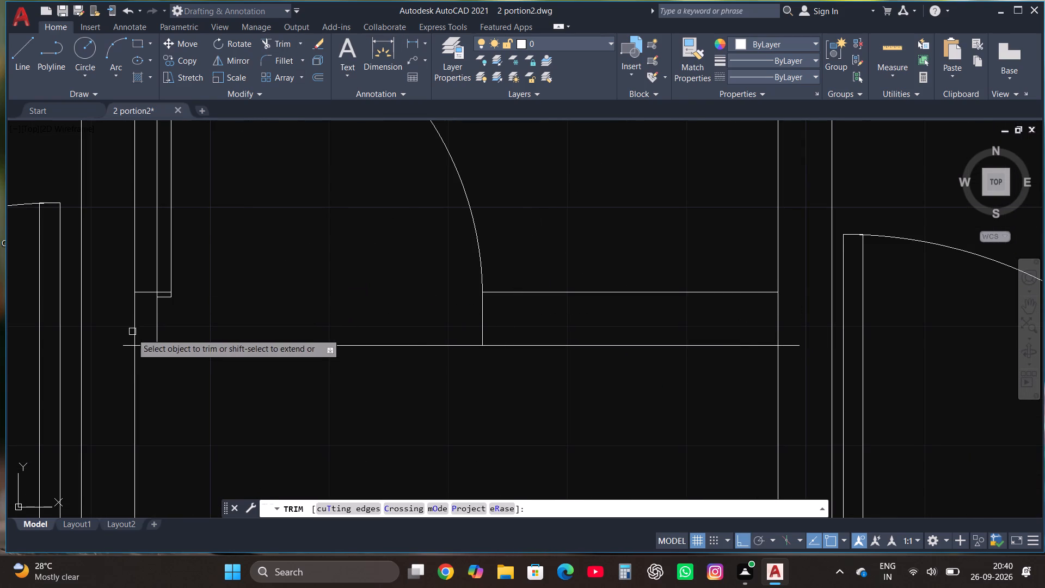
pyautogui.click(124, 346)
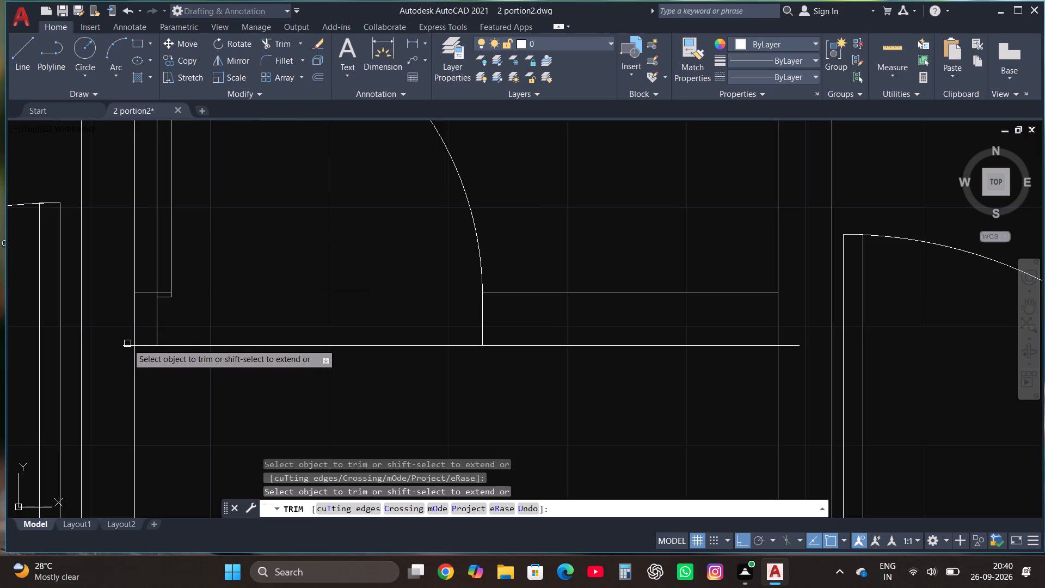
pyautogui.click(127, 345)
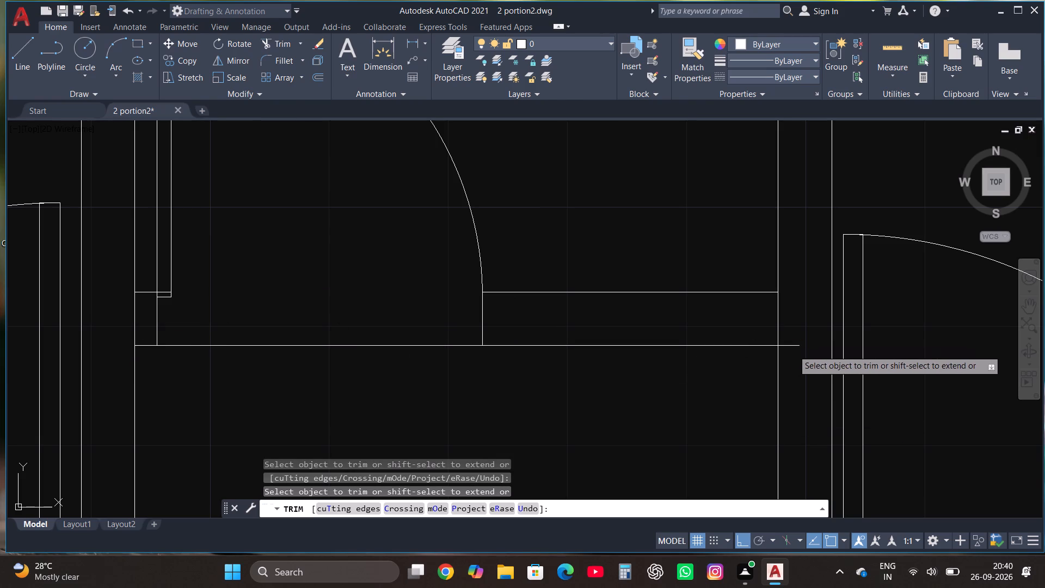
pyautogui.click(793, 350)
pyautogui.click(791, 321)
pyautogui.scroll(-2, 791, 327)
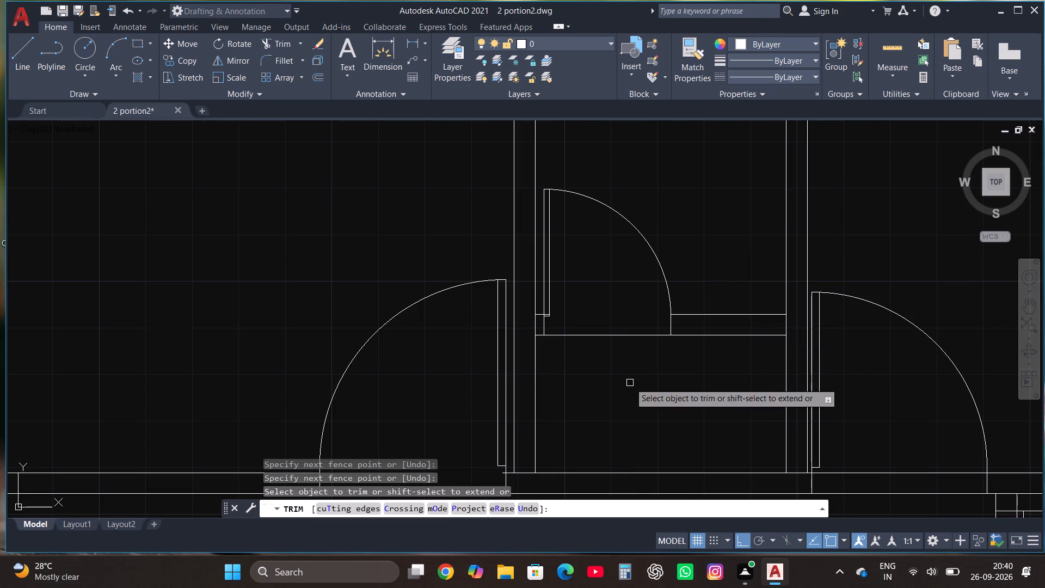
pyautogui.click(600, 335)
# Trim the wall lines crossing the door opening of the upper-right room.
pyautogui.scroll(-2, 626, 378)
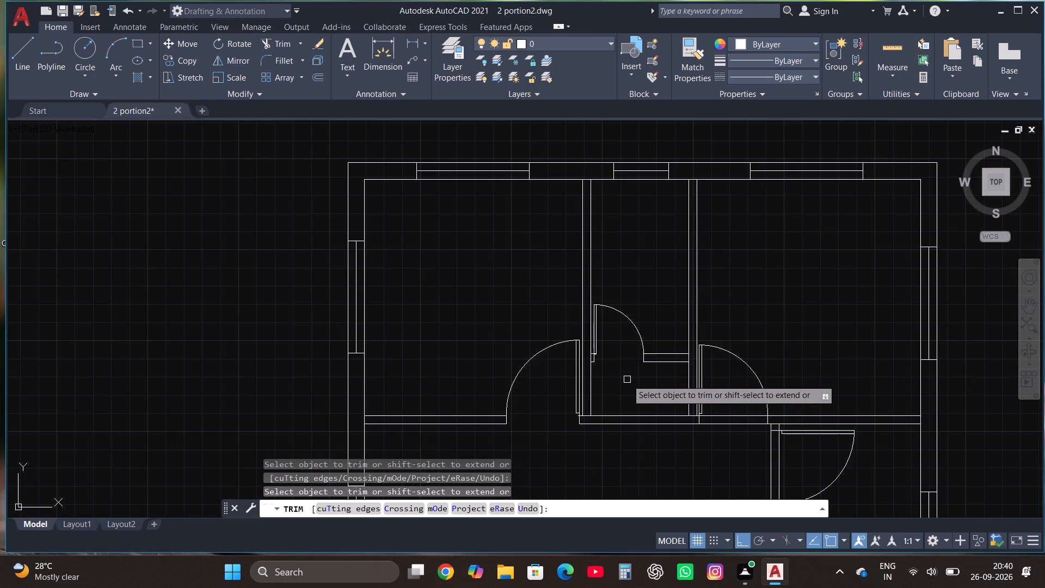
pyautogui.moveTo(627, 379); pyautogui.dragTo(634, 389)
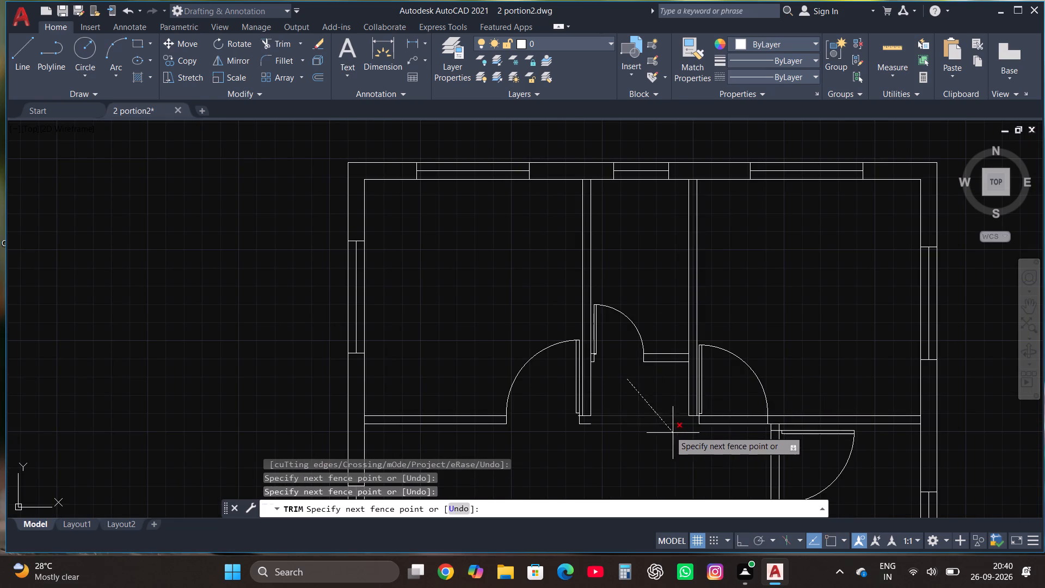
pyautogui.click(653, 401)
pyautogui.click(735, 439)
pyautogui.click(728, 387)
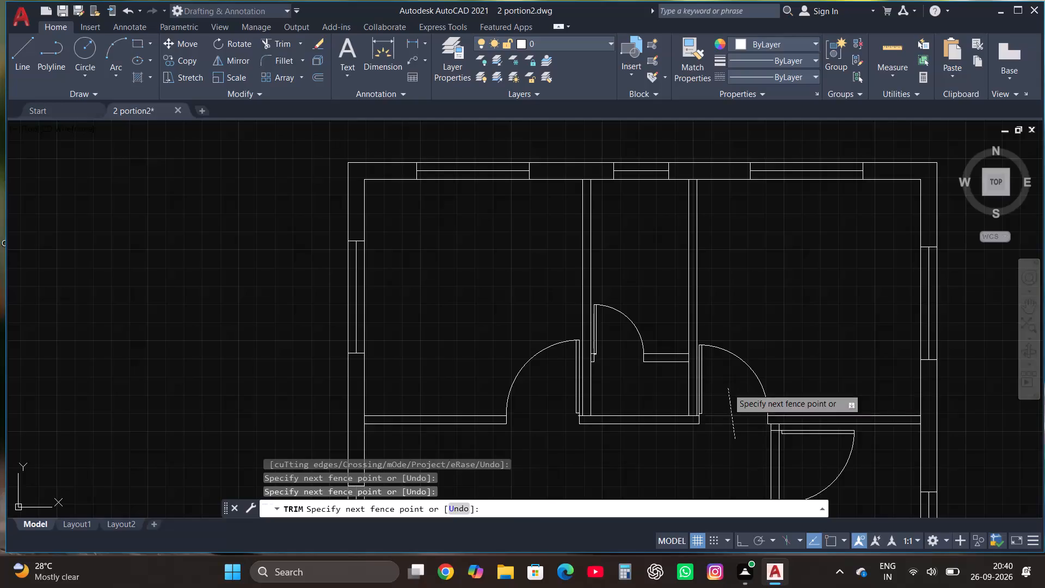
# Trim the vertical wall lines crossing the door opening of the side room just below the upper-right room.
pyautogui.scroll(-2, 731, 397)
pyautogui.scroll(3, 755, 423)
pyautogui.click(754, 422)
pyautogui.click(642, 409)
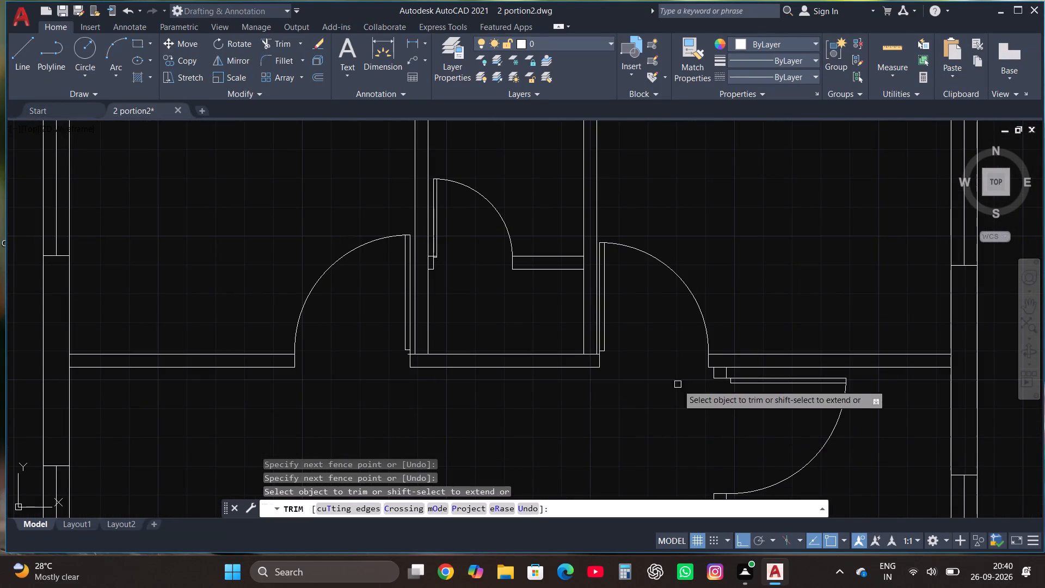
pyautogui.scroll(-4, 754, 234)
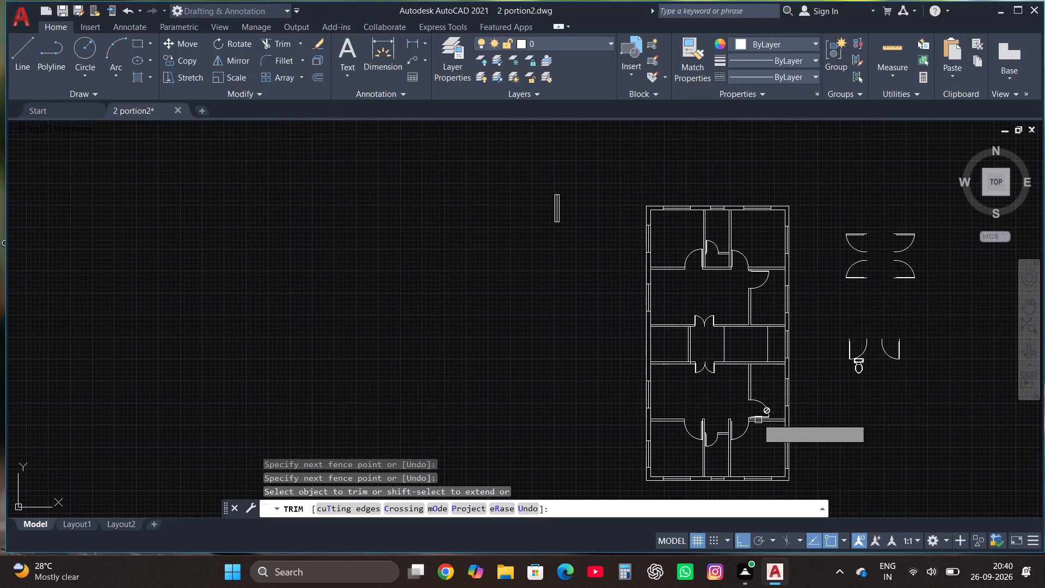
pyautogui.press('Escape')
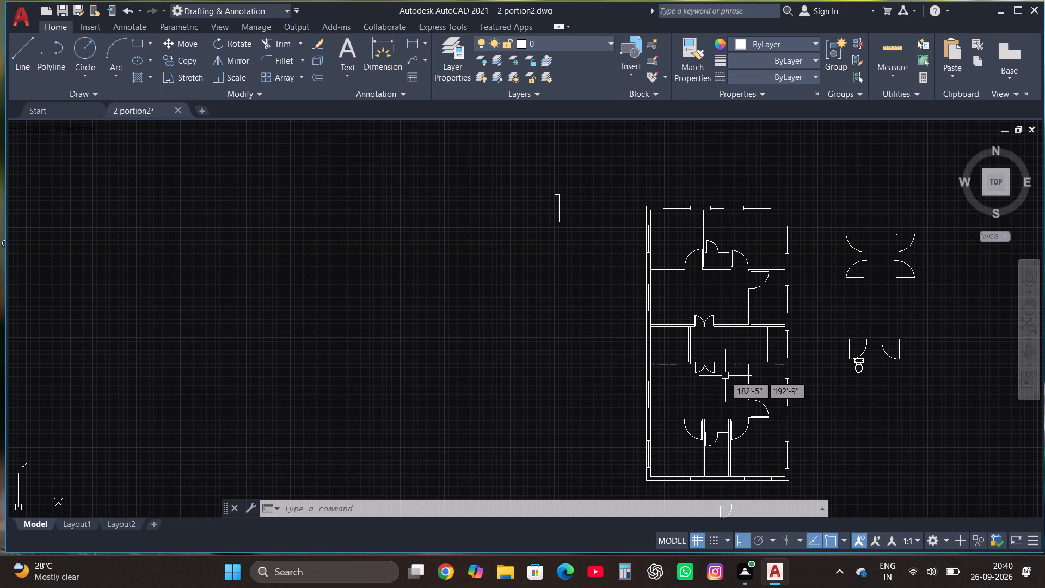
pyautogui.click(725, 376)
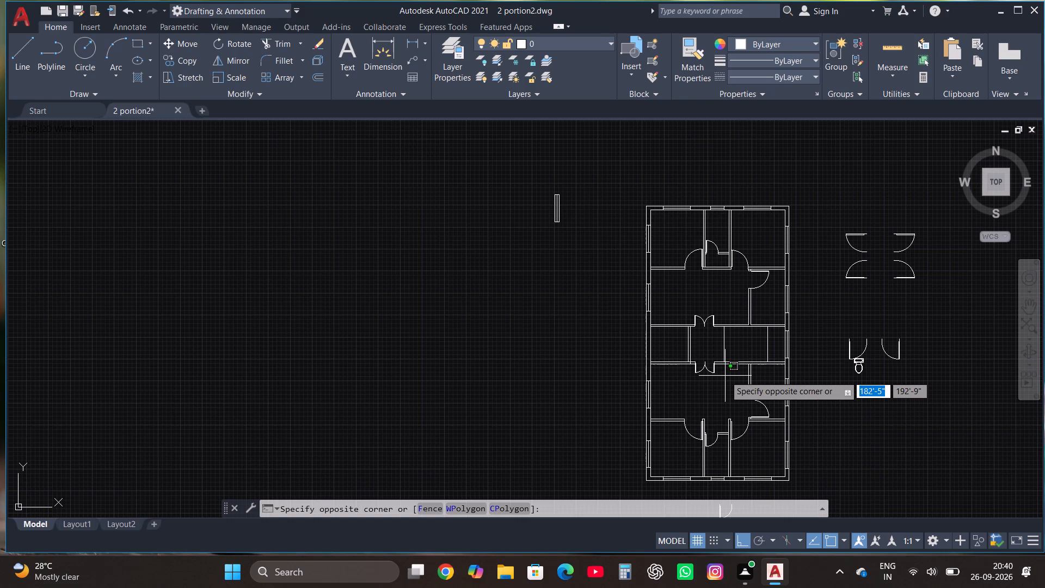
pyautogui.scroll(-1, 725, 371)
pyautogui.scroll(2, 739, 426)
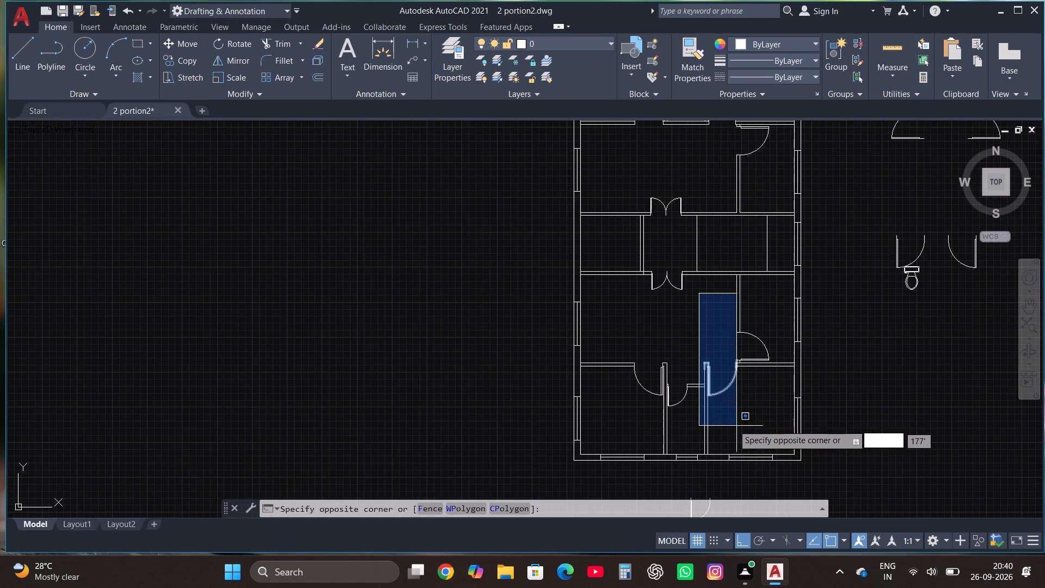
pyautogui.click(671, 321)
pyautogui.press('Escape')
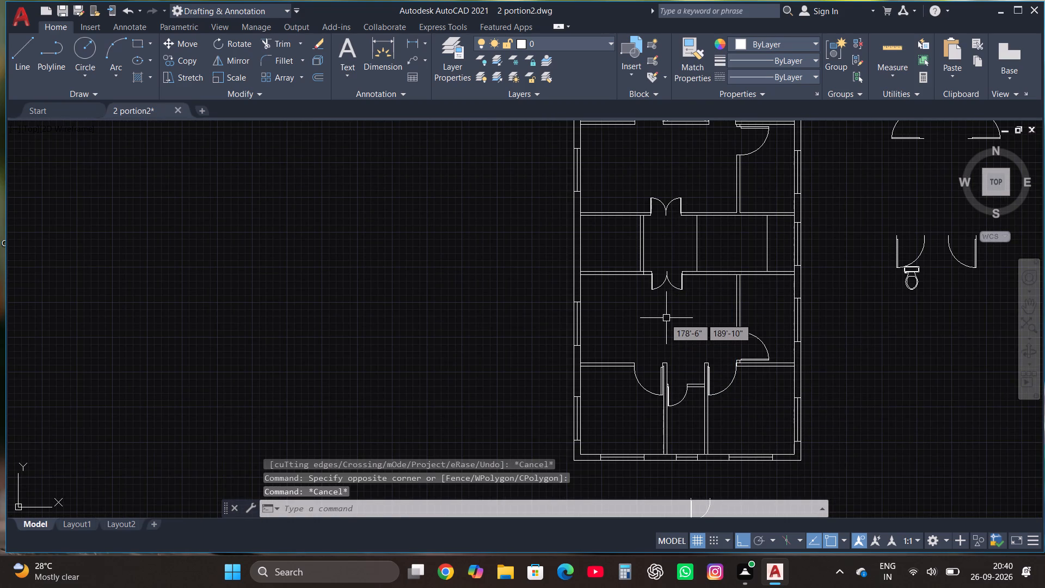
# Draw a rectangle about 3' wide by 4'-2" tall in the upper-left room, just below its top wall window.
pyautogui.scroll(-1, 637, 350)
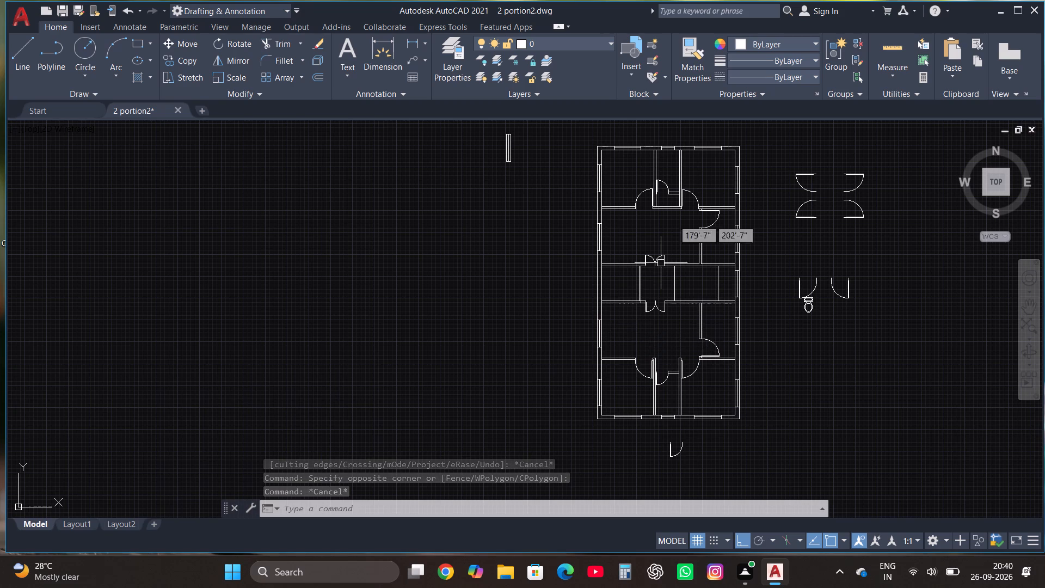
pyautogui.scroll(4, 661, 134)
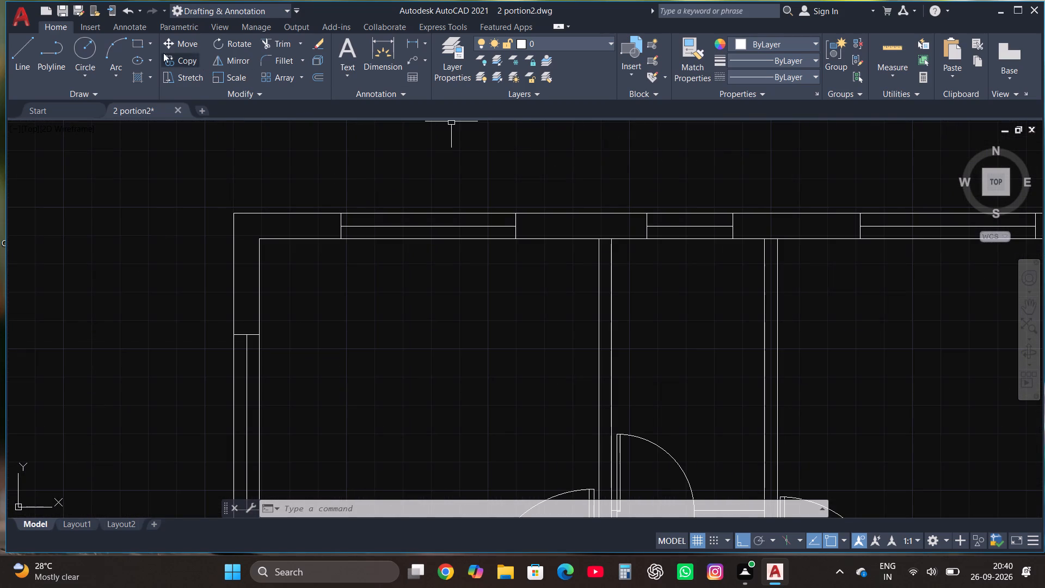
pyautogui.click(134, 44)
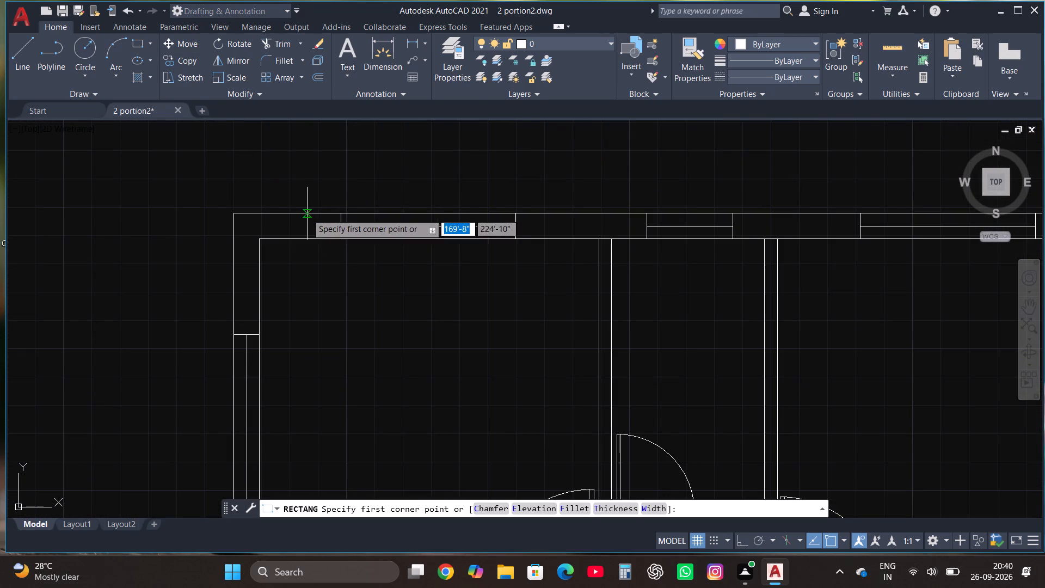
pyautogui.click(337, 249)
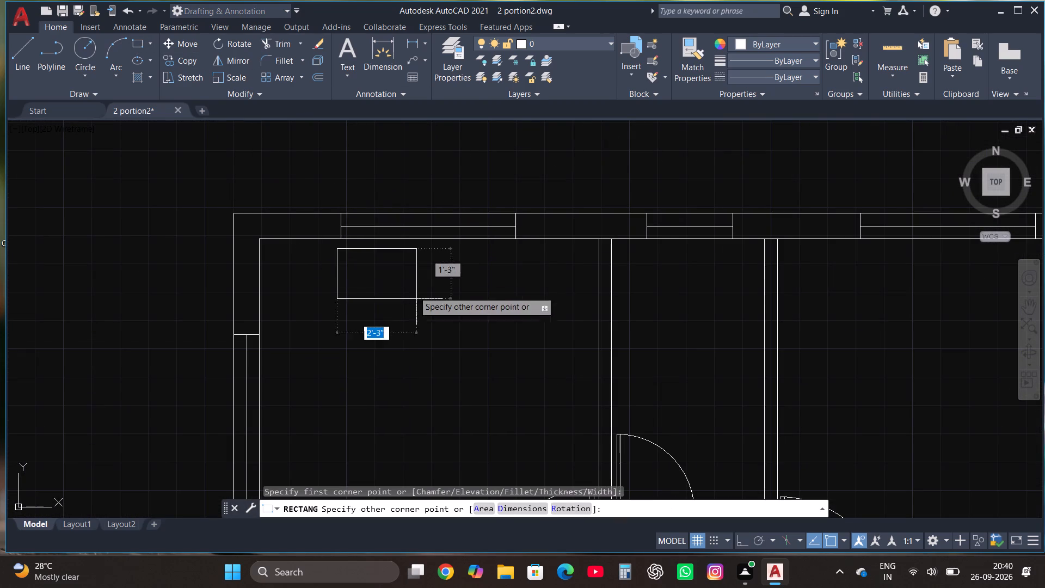
pyautogui.click(438, 391)
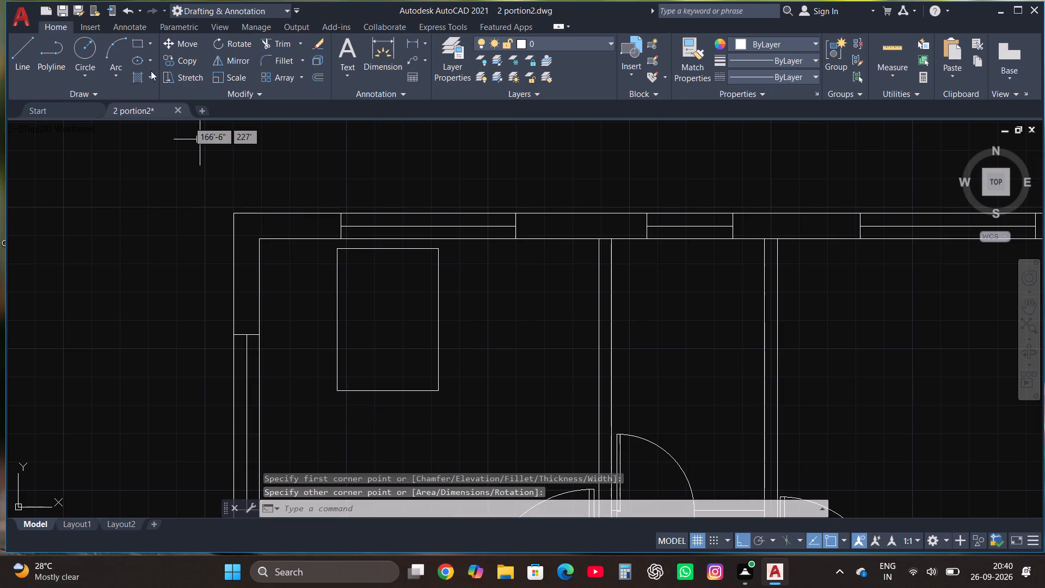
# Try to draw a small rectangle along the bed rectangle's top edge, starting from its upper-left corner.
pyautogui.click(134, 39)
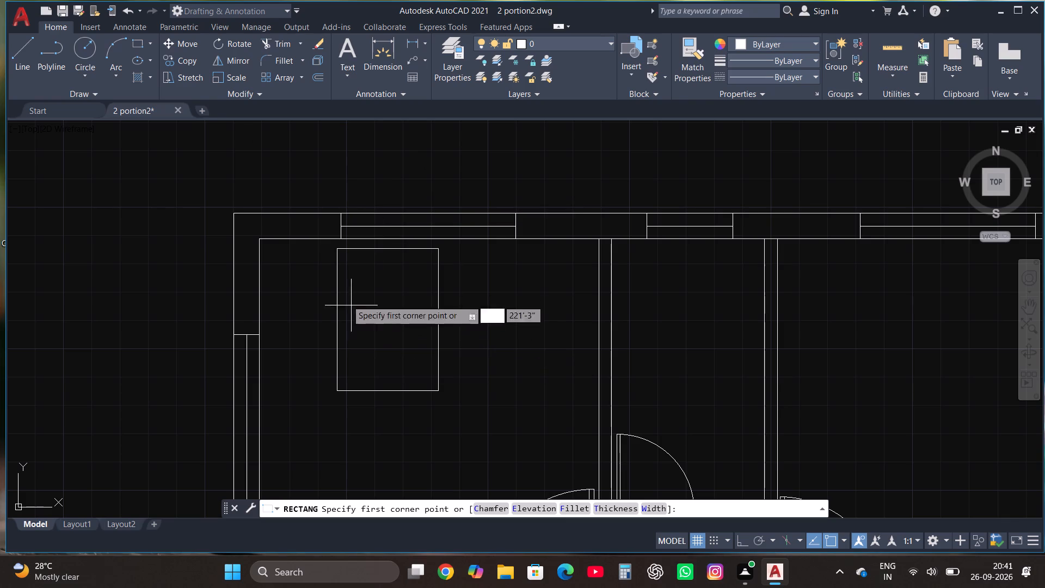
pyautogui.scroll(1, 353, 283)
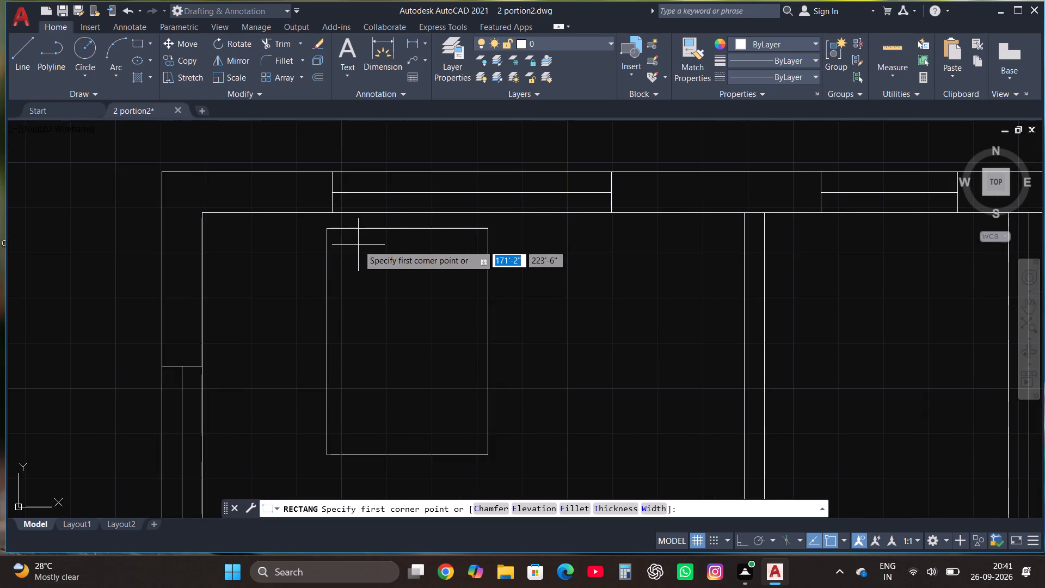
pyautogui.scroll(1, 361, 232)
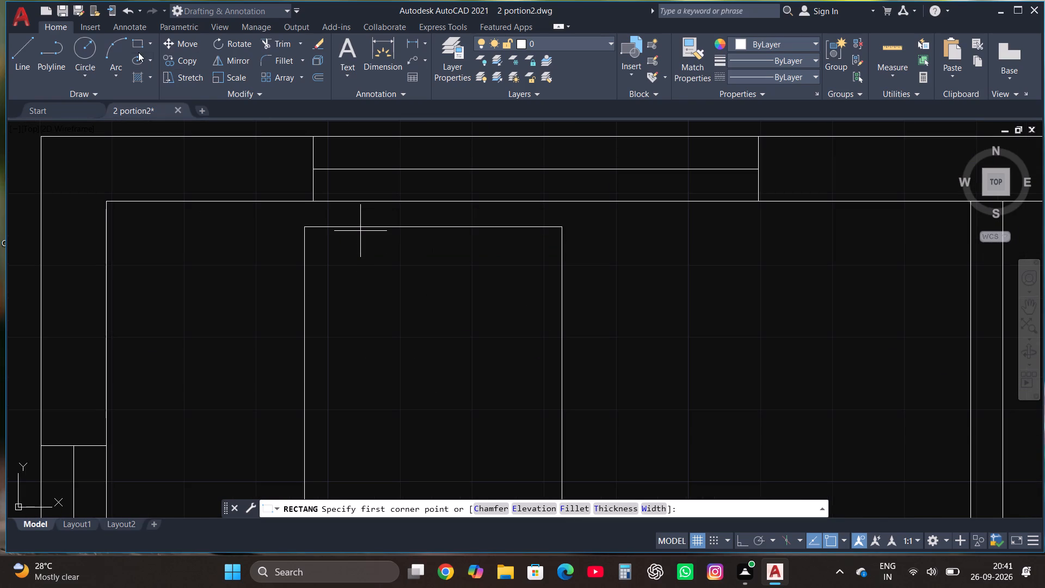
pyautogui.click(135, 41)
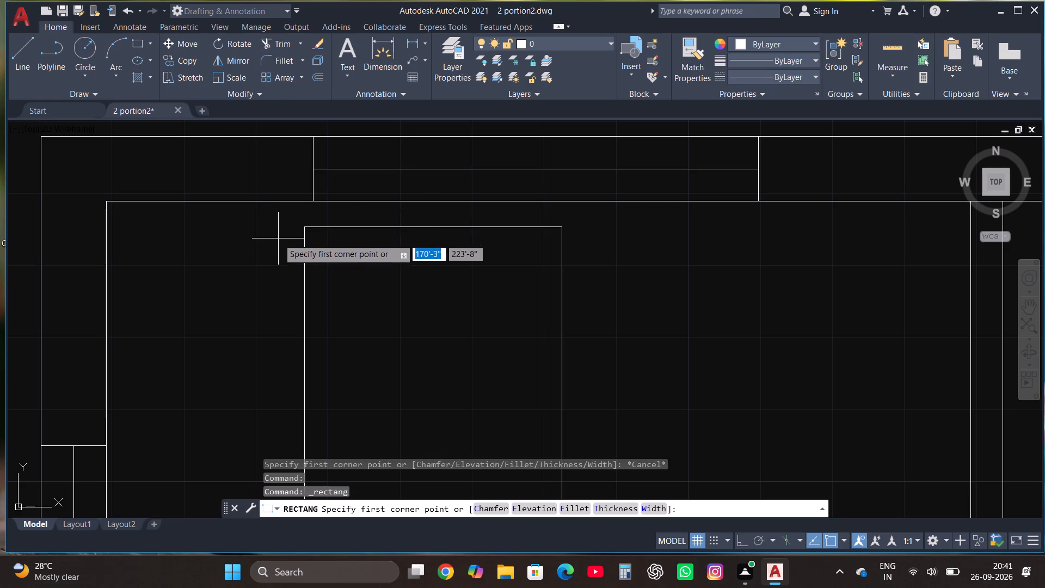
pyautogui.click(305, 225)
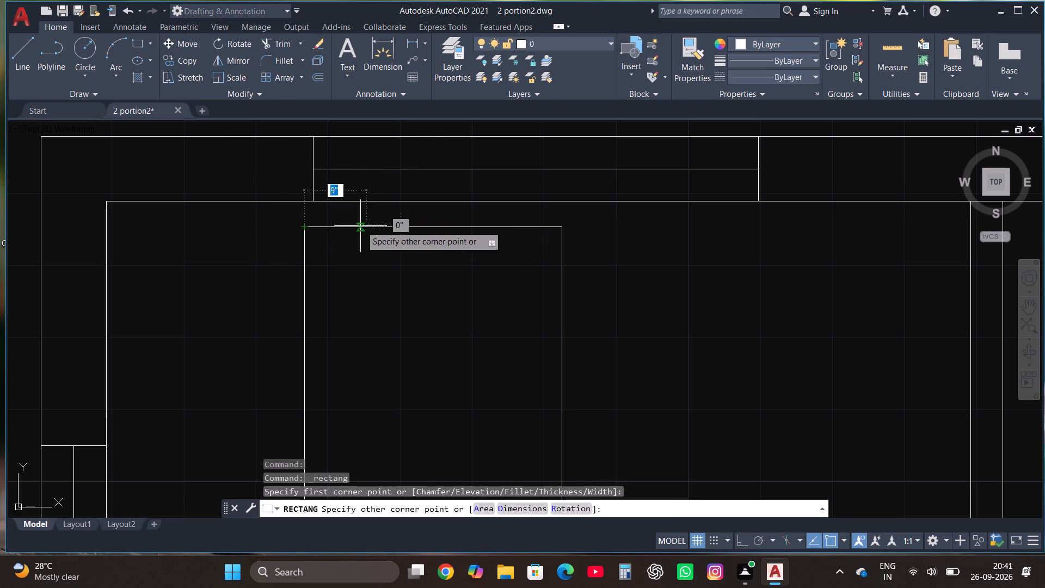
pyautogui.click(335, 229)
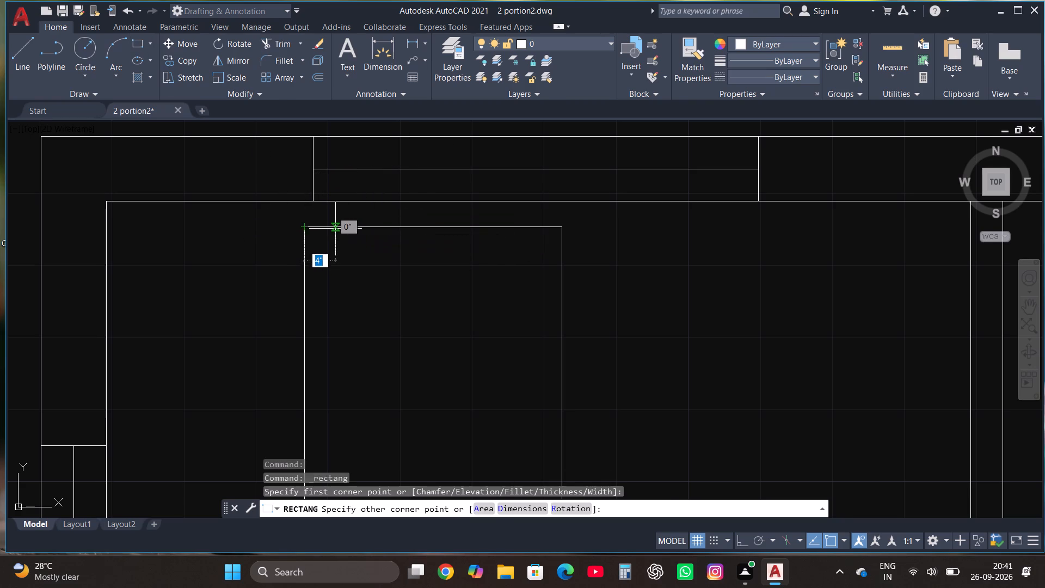
# Draw a vertical line about 4" inside the bed rectangle's left edge, from its top edge down past its bottom edge.
pyautogui.scroll(-3, 335, 230)
pyautogui.click(18, 56)
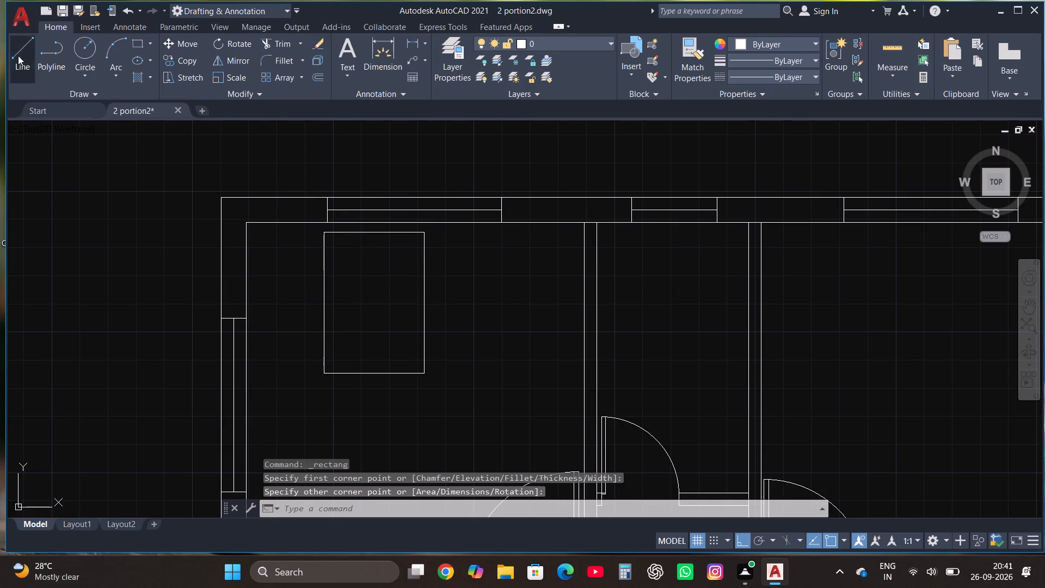
pyautogui.scroll(3, 329, 230)
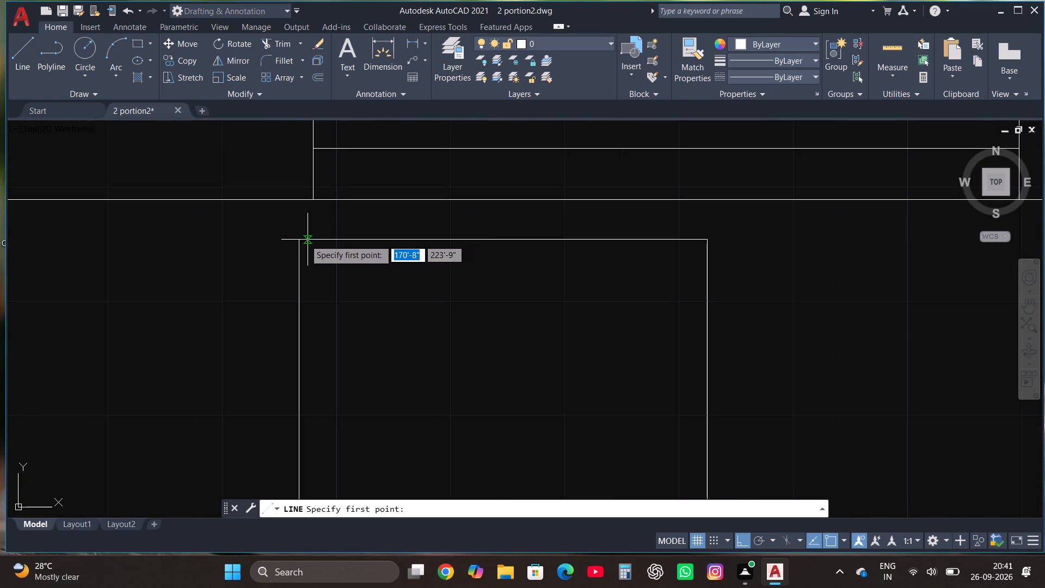
pyautogui.click(300, 237)
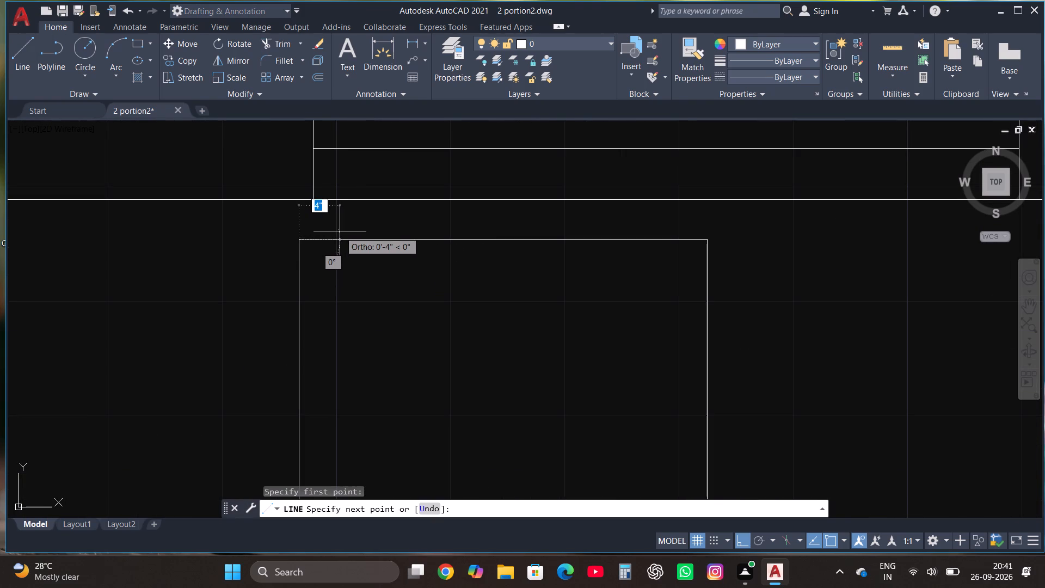
pyautogui.click(340, 232)
pyautogui.scroll(-3, 340, 309)
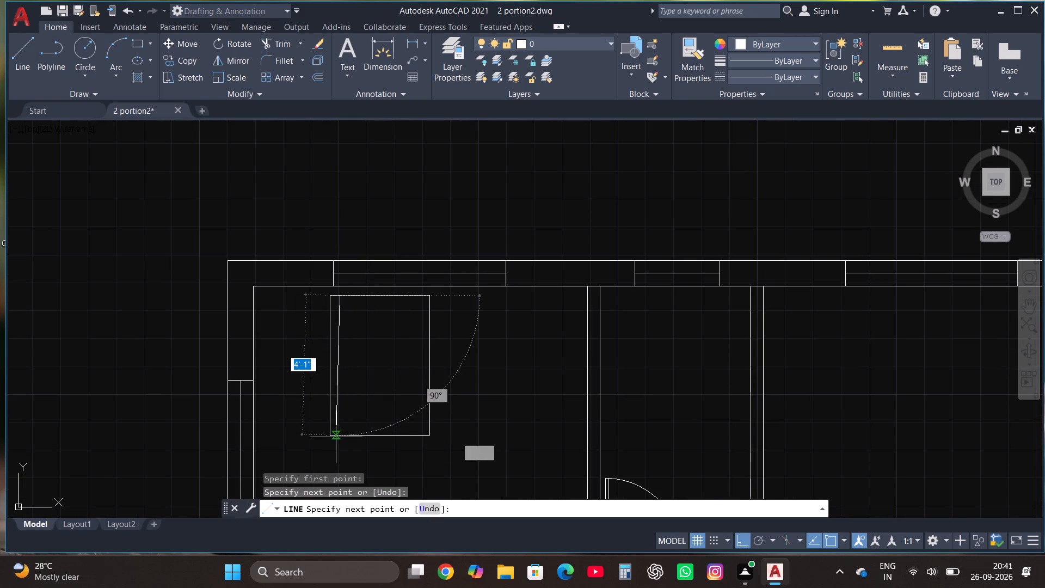
pyautogui.scroll(3, 338, 450)
pyautogui.click(338, 449)
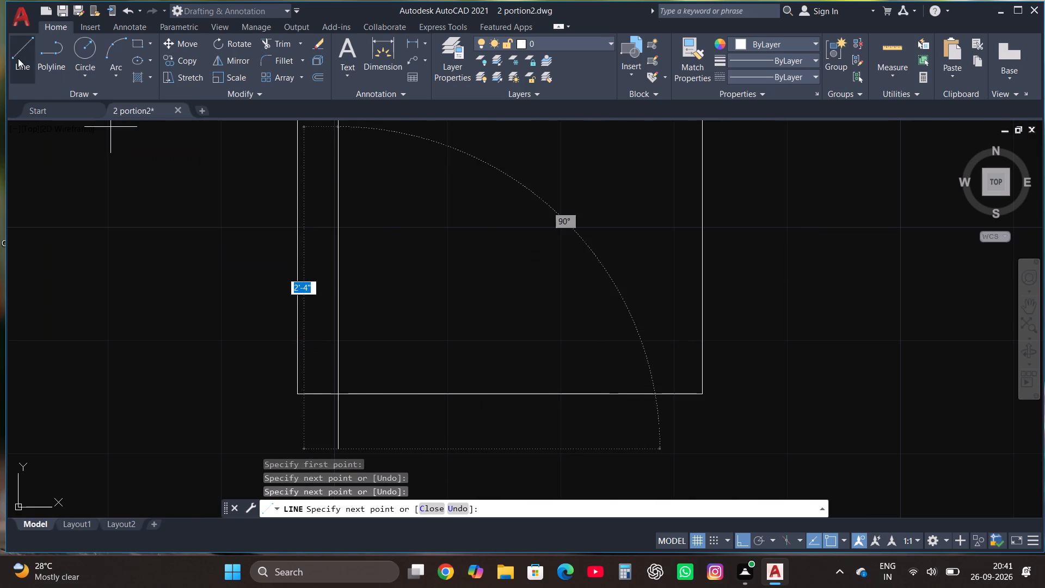
# Draw a matching vertical line just inside the bed rectangle's right edge, from its bottom edge up past its top edge.
pyautogui.click(23, 55)
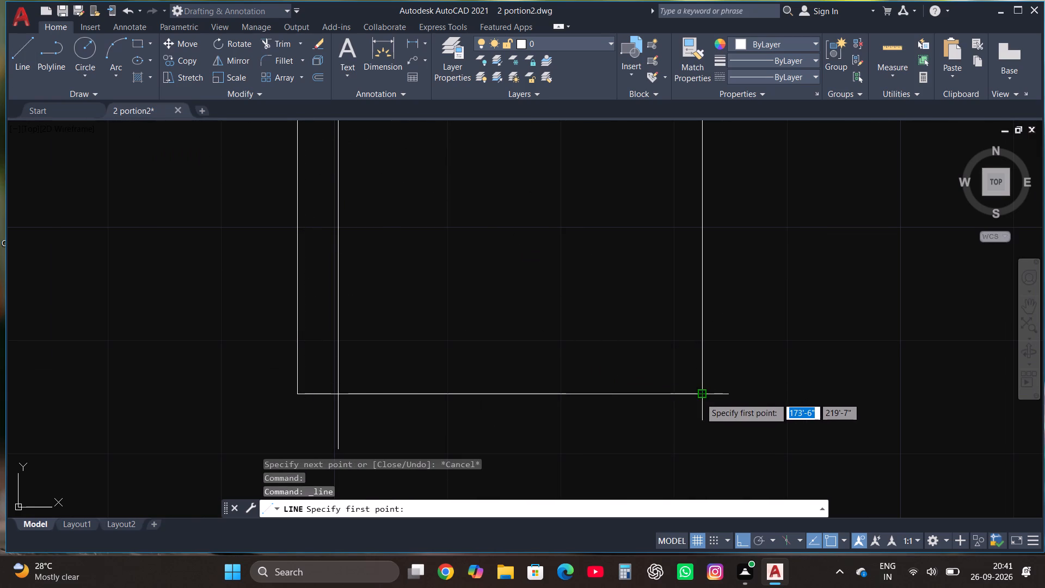
pyautogui.click(700, 397)
pyautogui.click(659, 403)
pyautogui.scroll(-4, 656, 385)
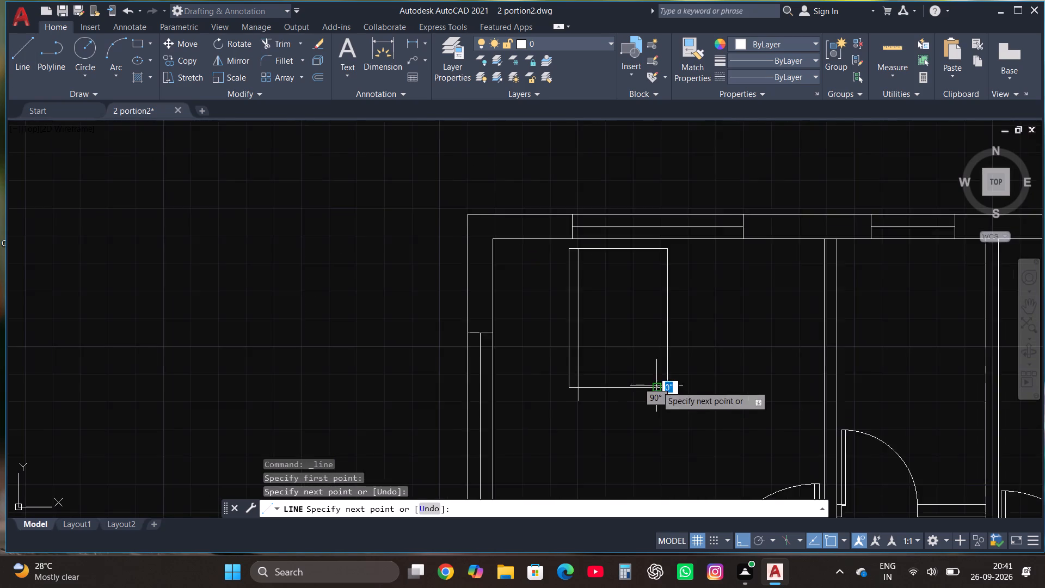
pyautogui.scroll(4, 660, 279)
pyautogui.click(641, 350)
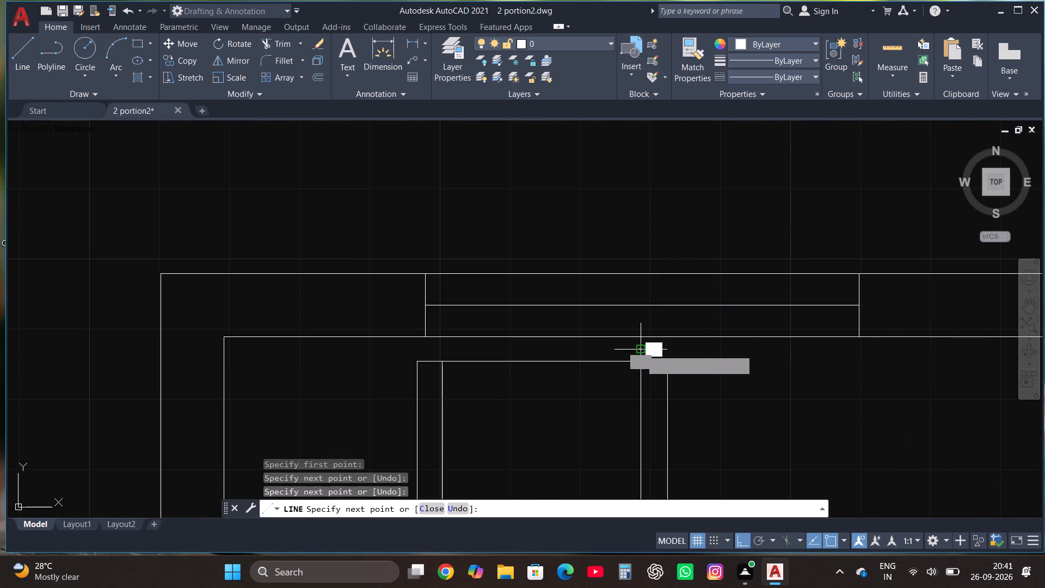
# Trim the two vertical lines' overhanging ends above and below the bed rectangle.
pyautogui.click(275, 38)
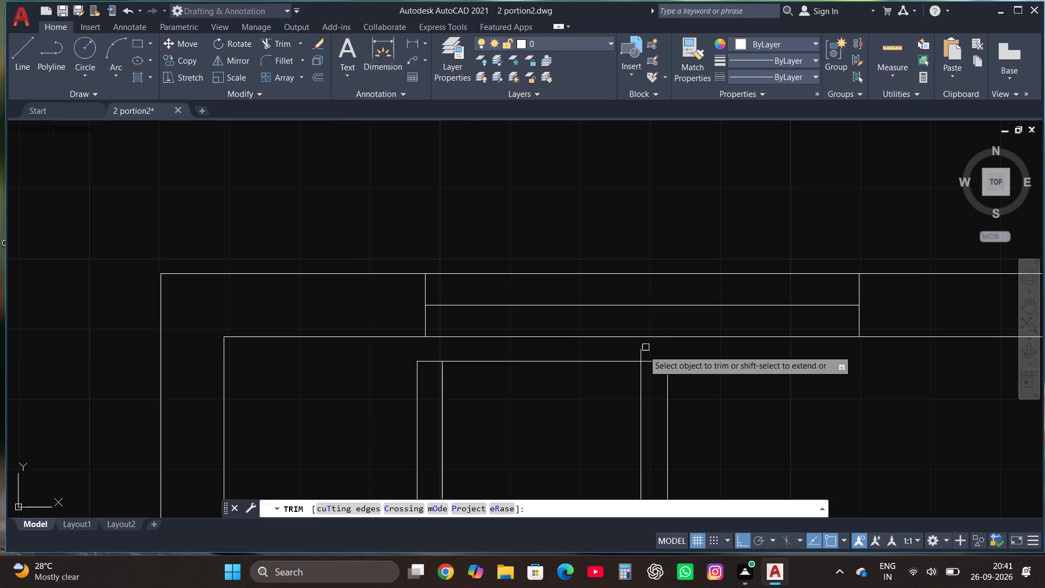
pyautogui.click(641, 351)
pyautogui.scroll(-3, 638, 341)
pyautogui.scroll(3, 598, 447)
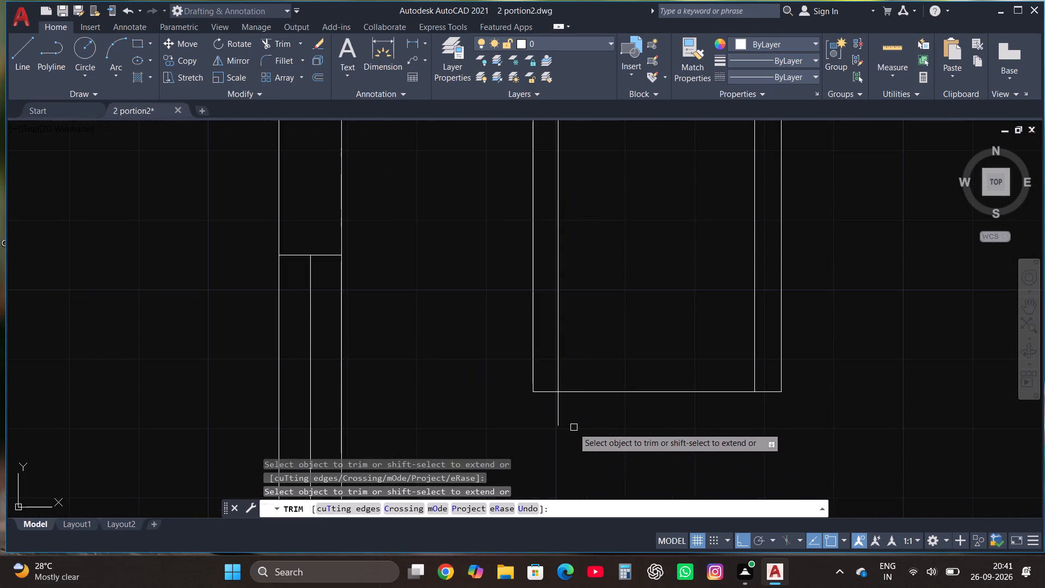
pyautogui.click(556, 417)
pyautogui.press('Escape')
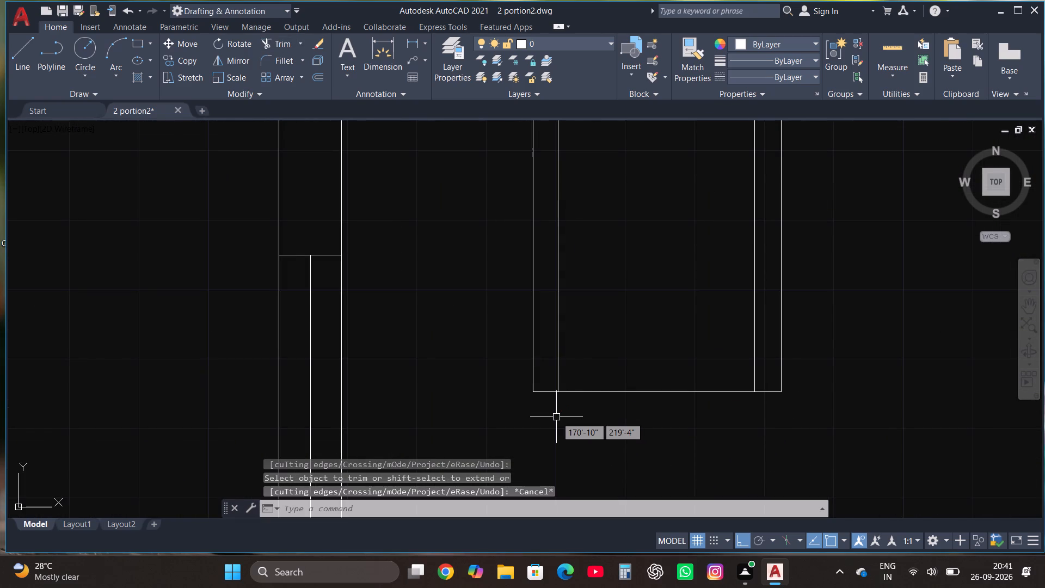
# Draw a pillow rectangle about 11" by 6" in the bed's upper-left part, between the two inner vertical lines.
pyautogui.scroll(-2, 563, 431)
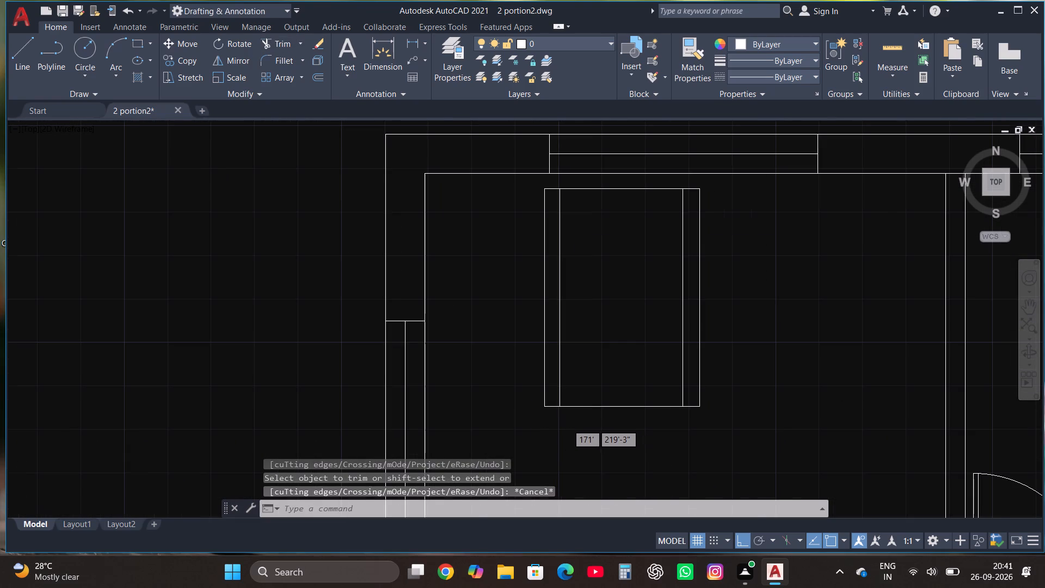
pyautogui.scroll(2, 625, 271)
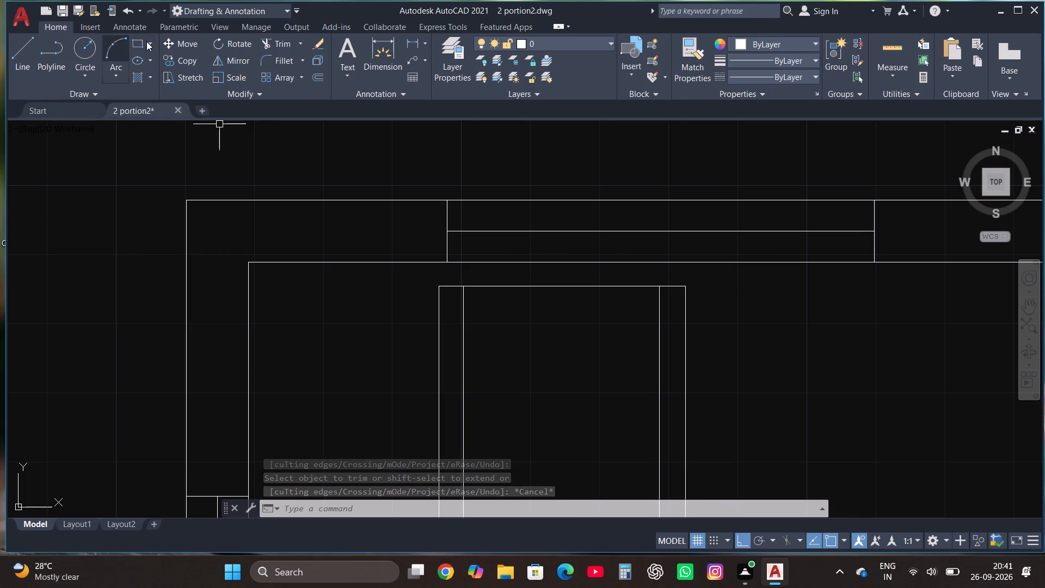
pyautogui.click(139, 46)
pyautogui.scroll(1, 594, 354)
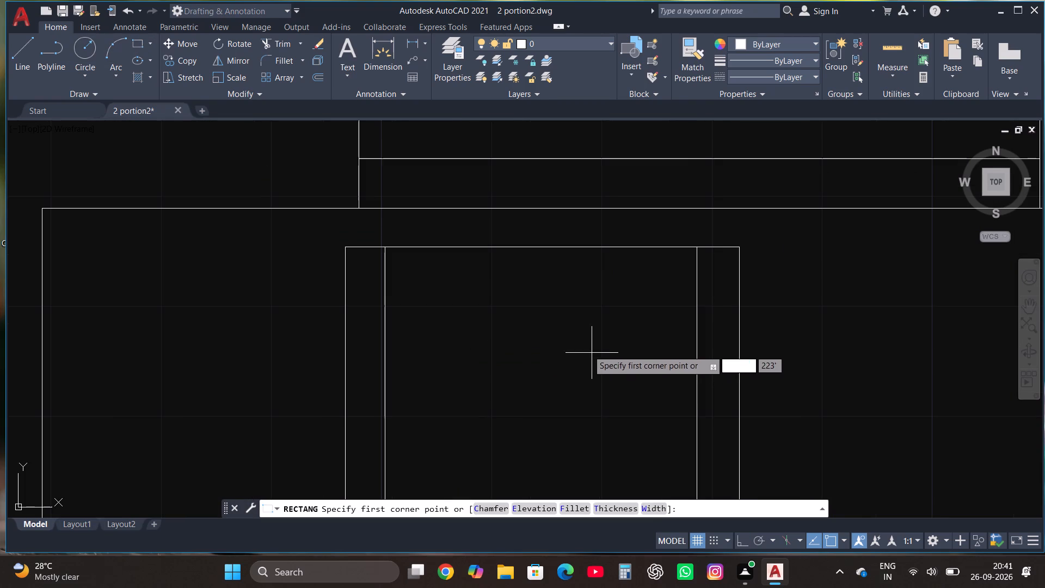
pyautogui.click(408, 293)
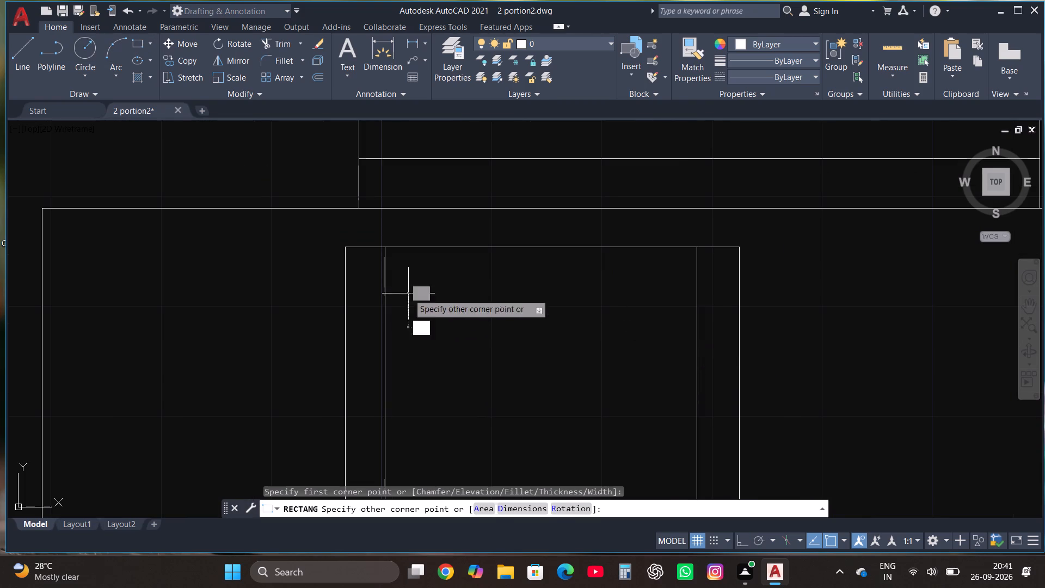
pyautogui.click(524, 355)
# Copy the pillow rectangle about 1'-1" horizontally to the right to make the second pillow.
pyautogui.click(524, 334)
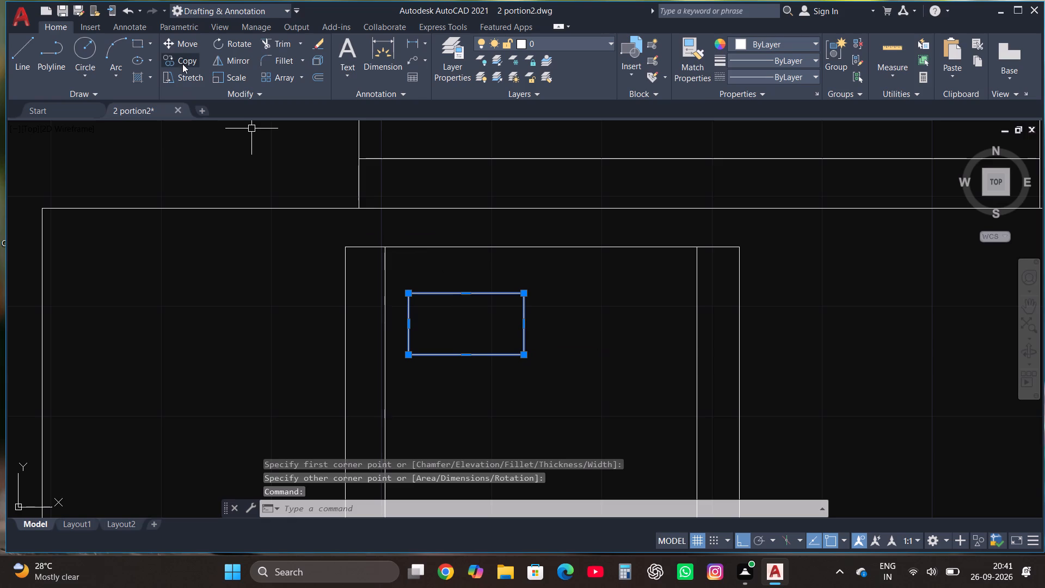
pyautogui.click(185, 63)
pyautogui.click(463, 327)
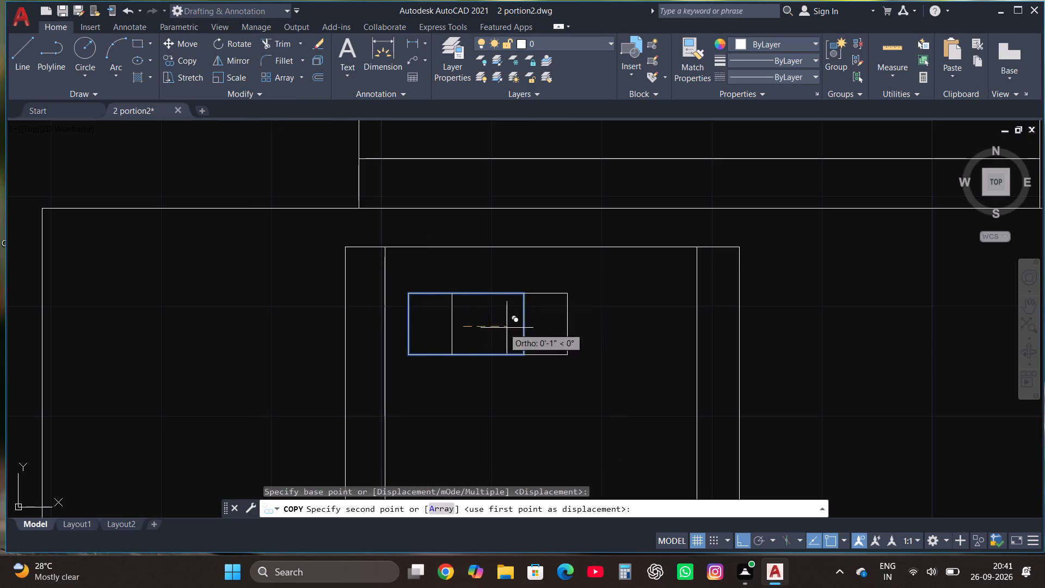
pyautogui.click(606, 321)
# Draw two closely spaced horizontal lines from the bed's left edge past its right edge, about 7" above its bottom edge.
pyautogui.scroll(-3, 388, 200)
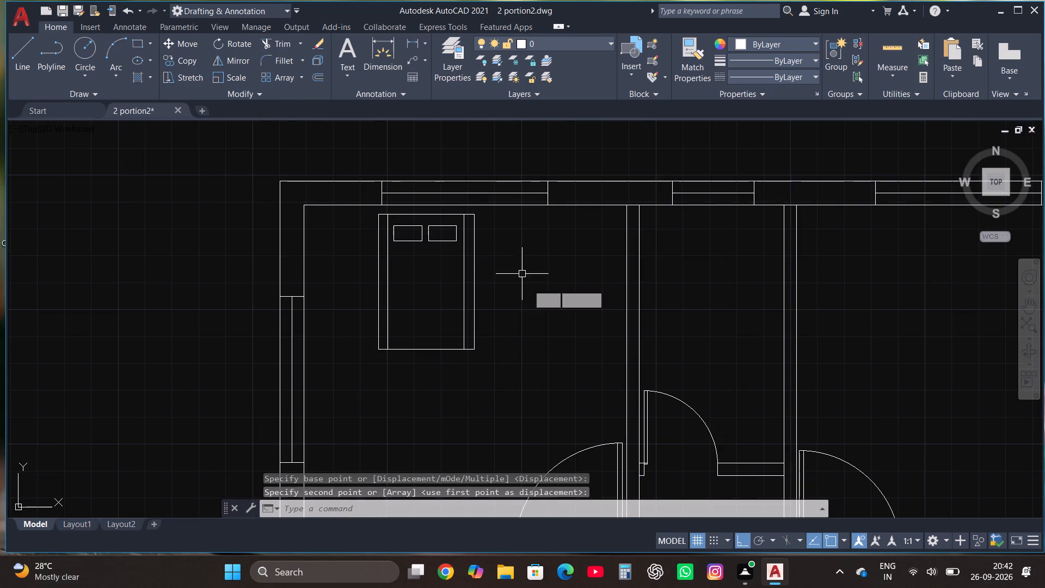
pyautogui.scroll(3, 457, 330)
pyautogui.click(28, 44)
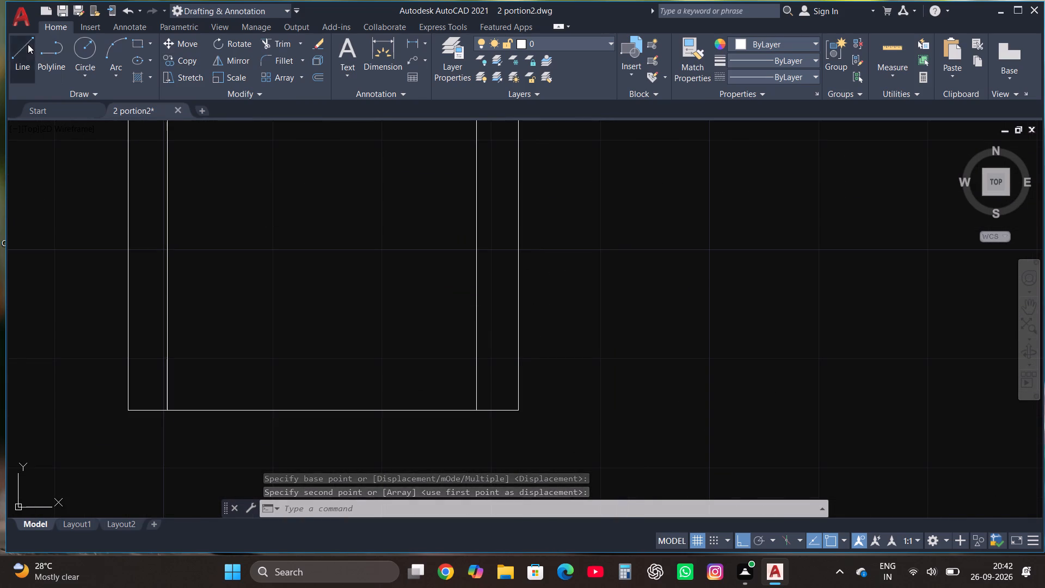
pyautogui.click(127, 335)
pyautogui.click(569, 317)
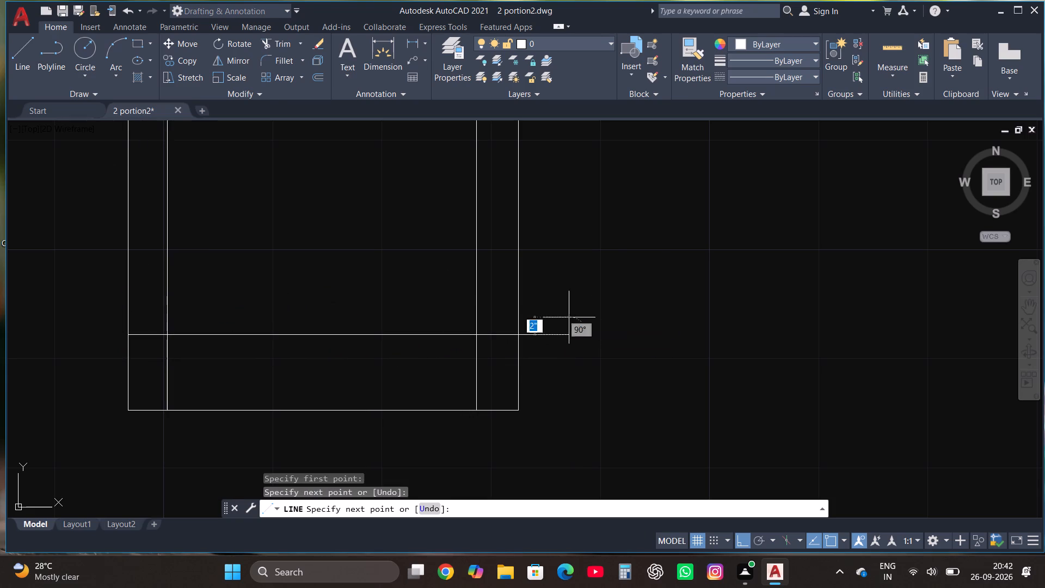
pyautogui.click(26, 48)
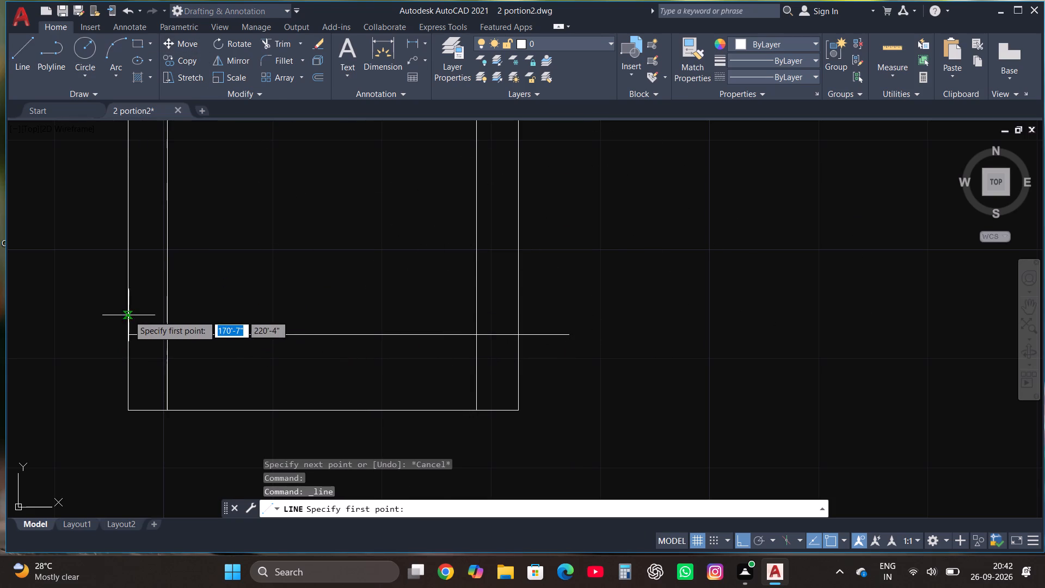
pyautogui.click(130, 321)
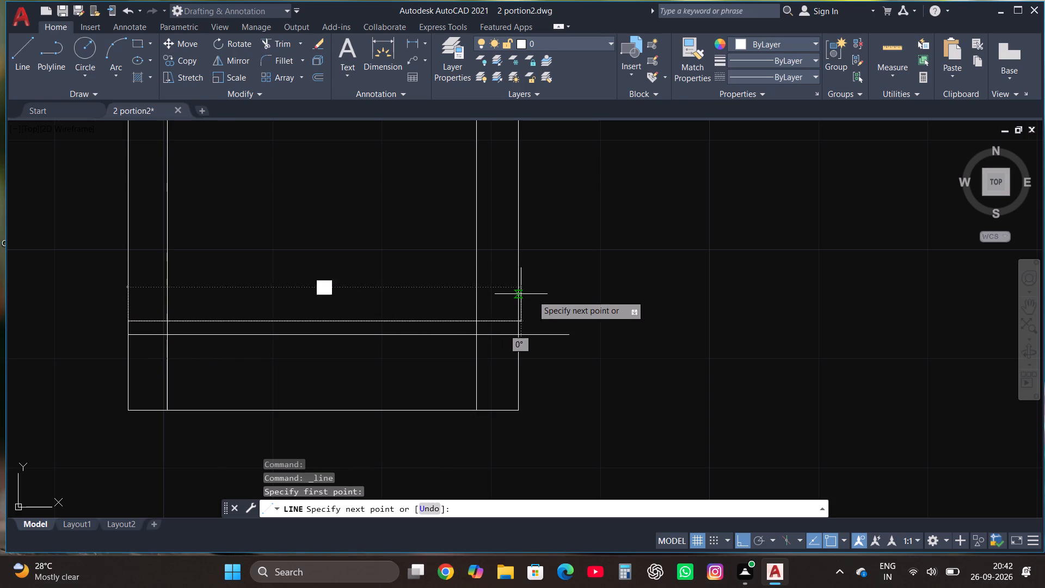
pyautogui.click(561, 303)
# Trim both horizontal lines' overhanging ends beyond the bed's right edge.
pyautogui.click(284, 45)
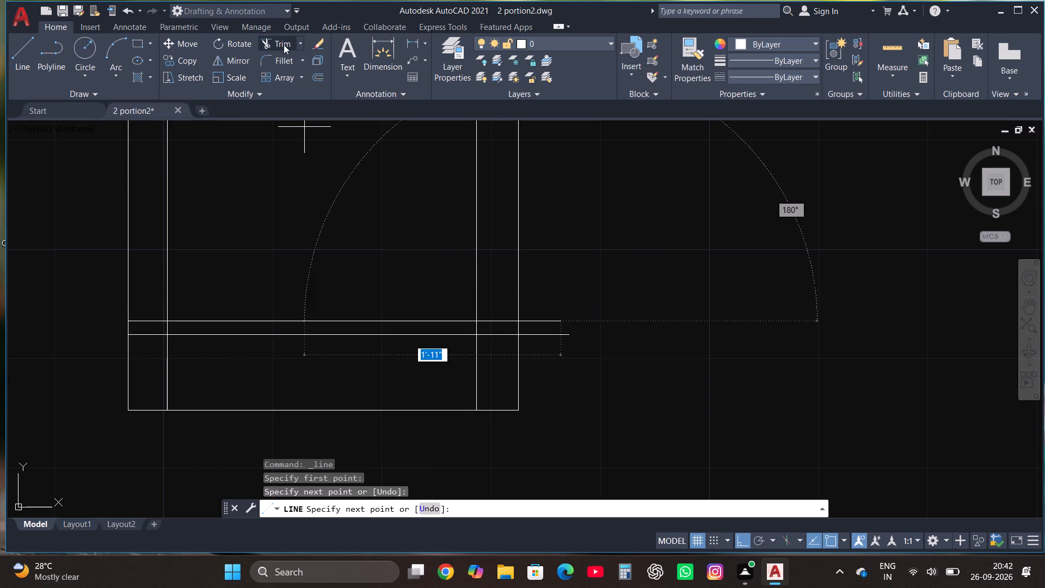
pyautogui.click(533, 356)
pyautogui.click(536, 289)
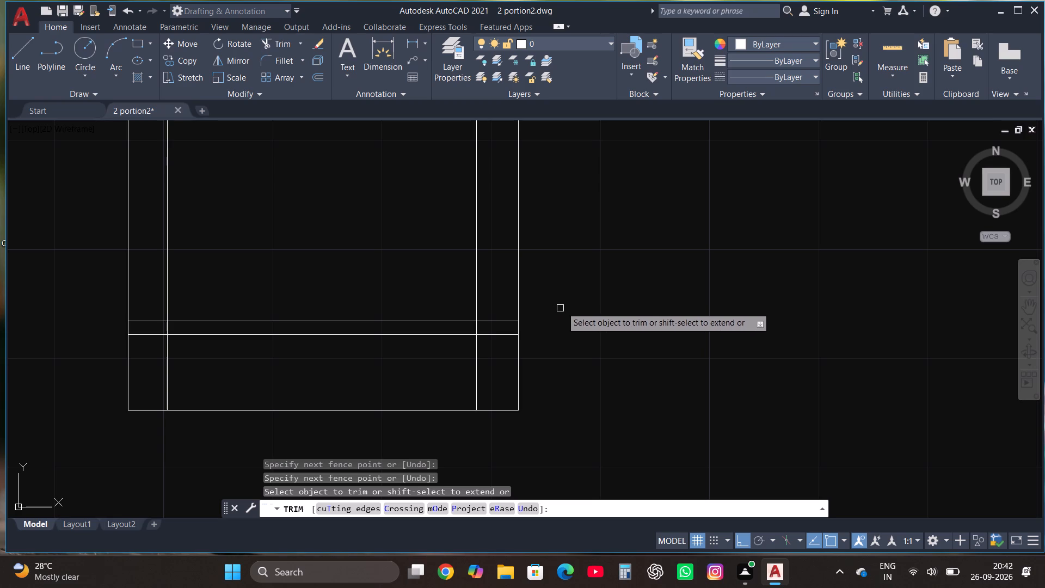
pyautogui.scroll(-1, 568, 308)
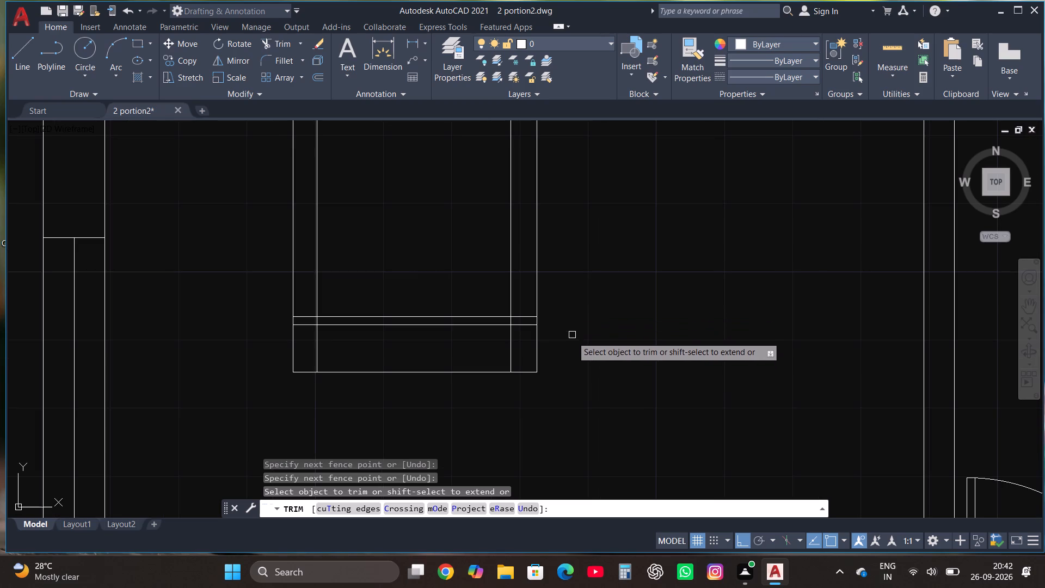
pyautogui.press('Escape')
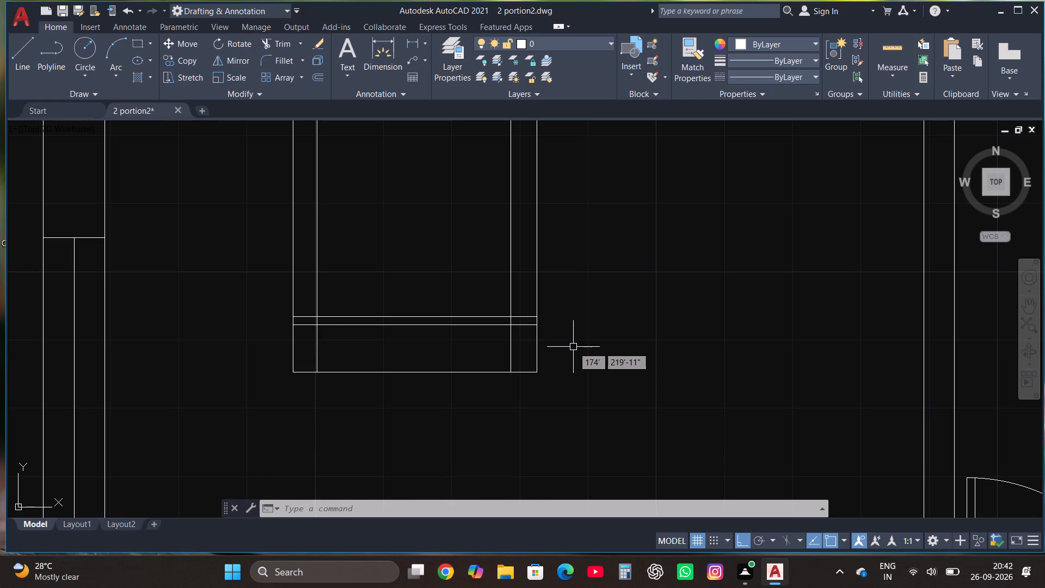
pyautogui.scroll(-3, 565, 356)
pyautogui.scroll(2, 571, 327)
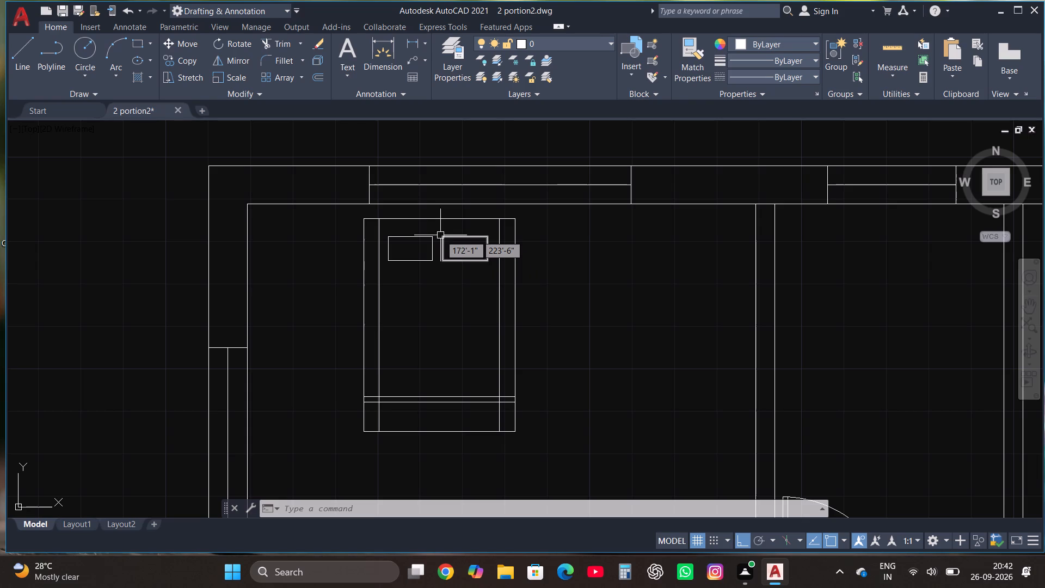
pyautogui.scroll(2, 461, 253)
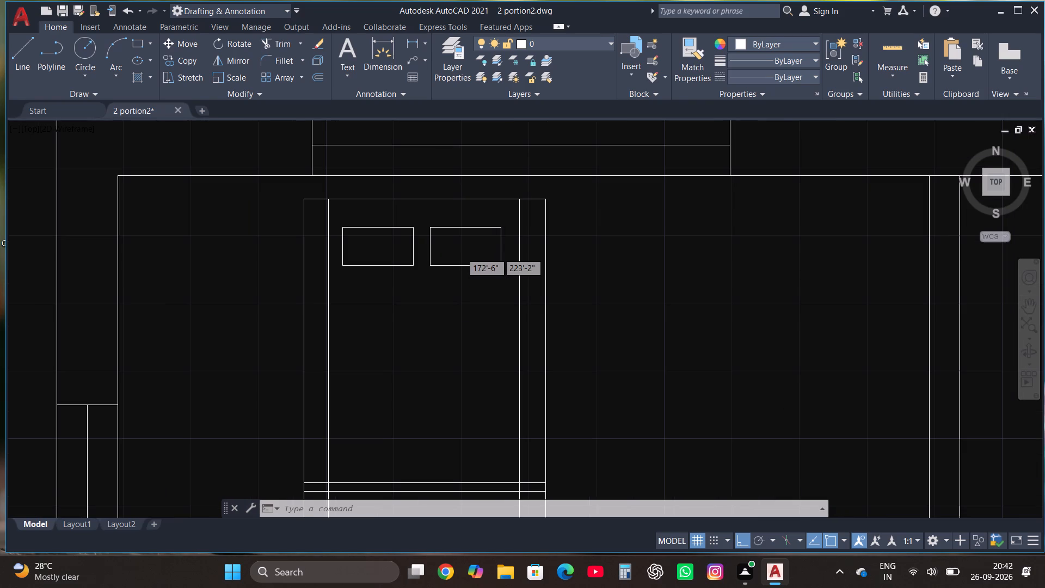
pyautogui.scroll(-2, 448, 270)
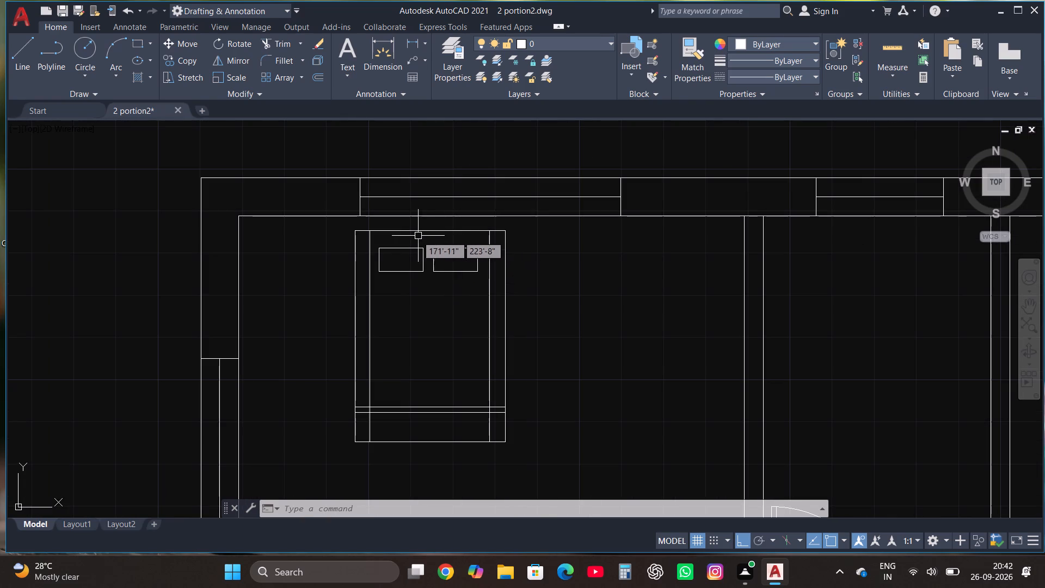
# Draw two closely spaced horizontal lines from the left pillow's left edge outward past the bed's left edge.
pyautogui.scroll(3, 374, 252)
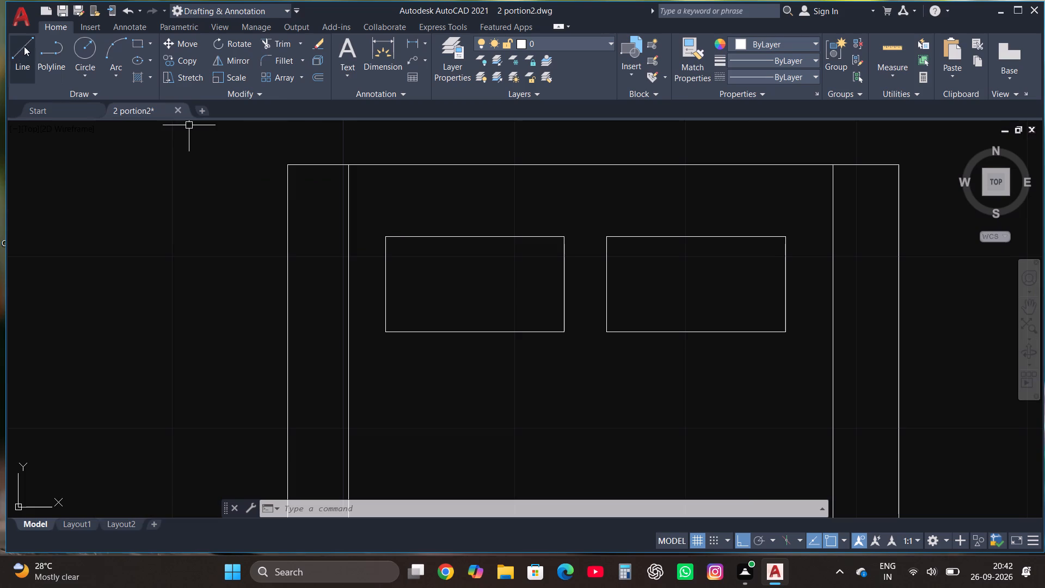
pyautogui.click(21, 48)
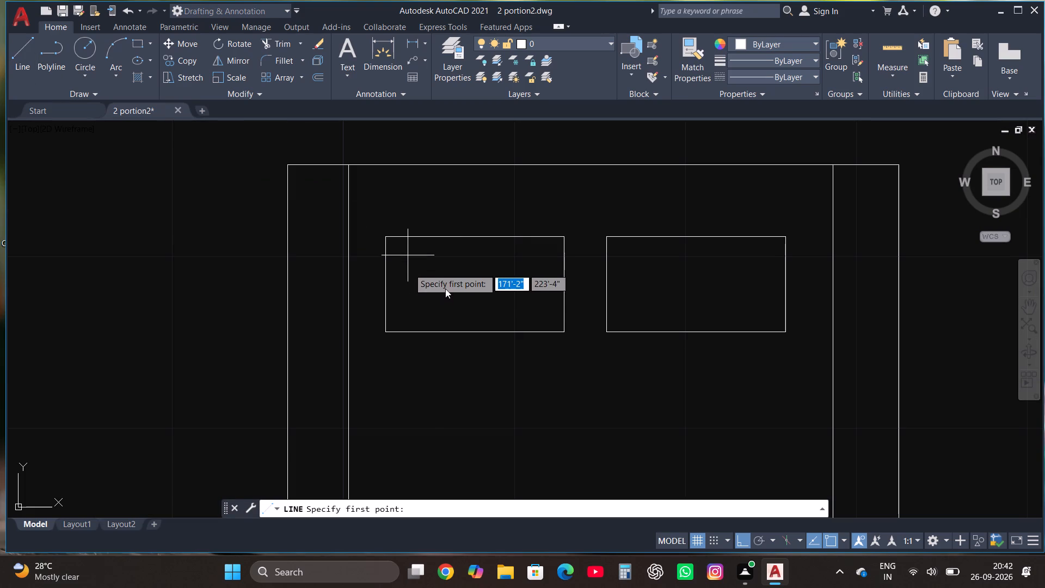
pyautogui.click(385, 275)
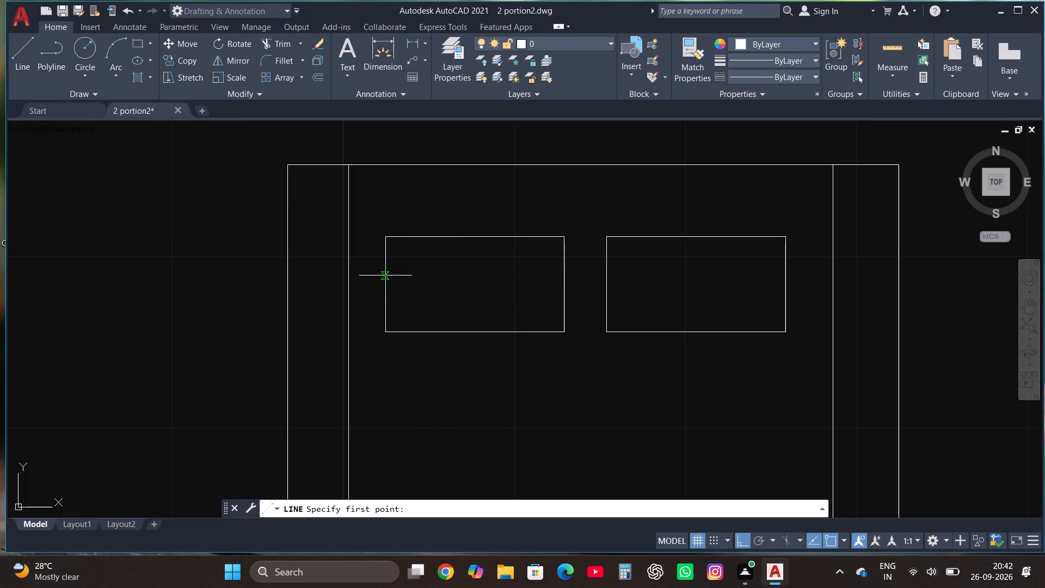
pyautogui.click(265, 280)
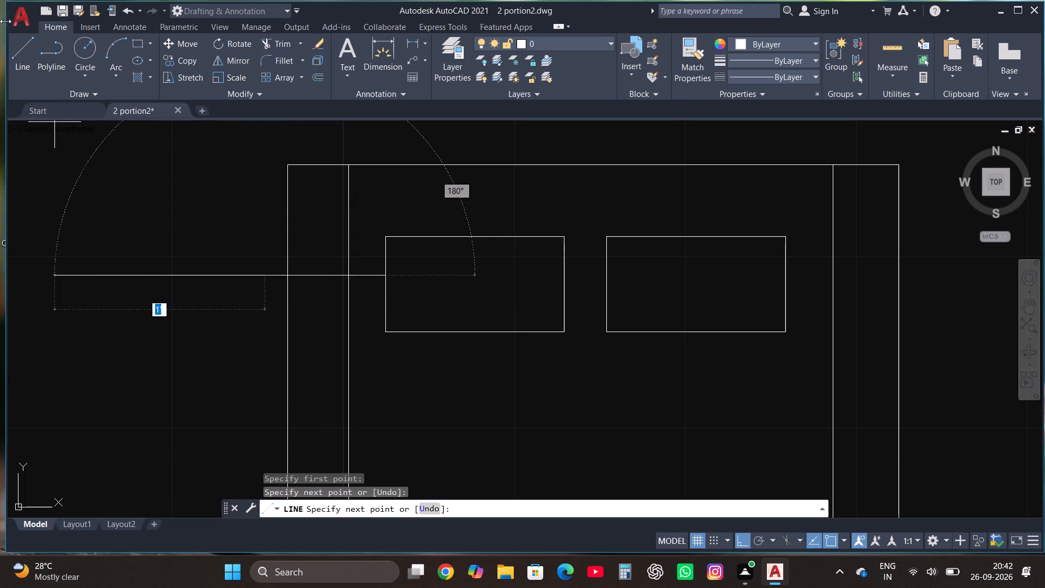
pyautogui.click(20, 50)
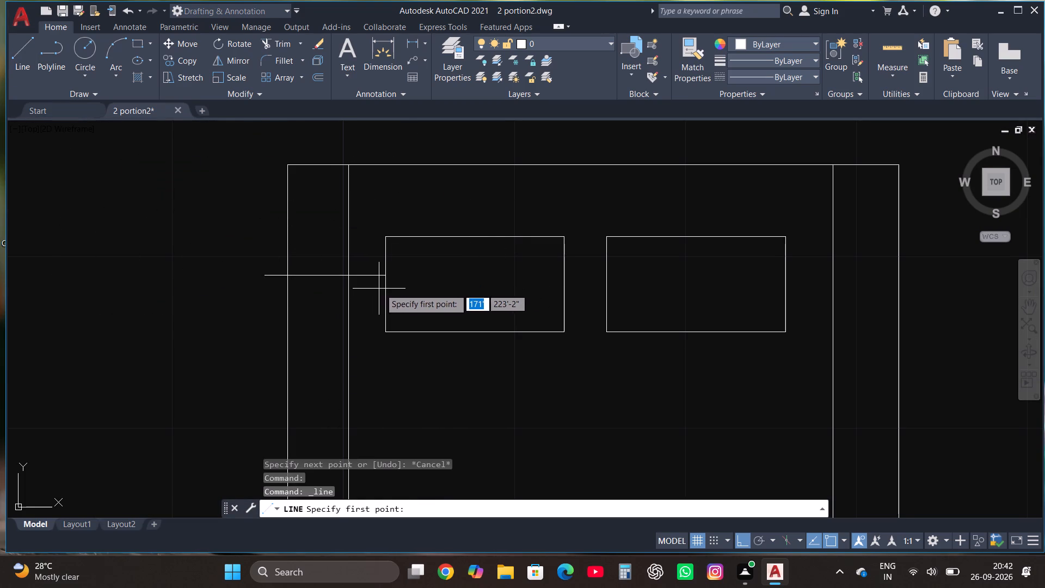
pyautogui.click(385, 293)
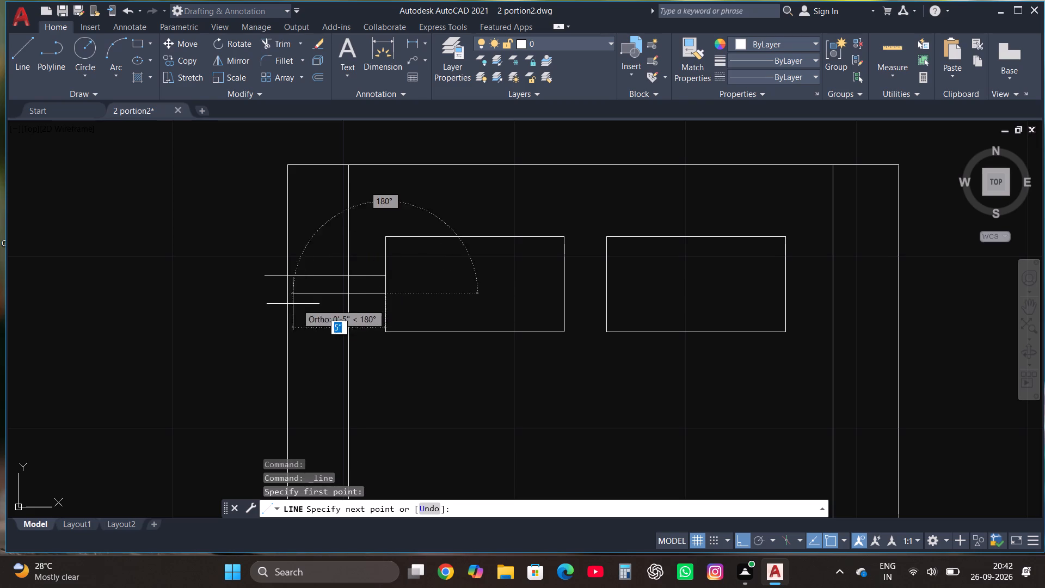
pyautogui.click(262, 298)
# Trim the overhanging ends of both short lines beyond the bed's left edge.
pyautogui.click(274, 45)
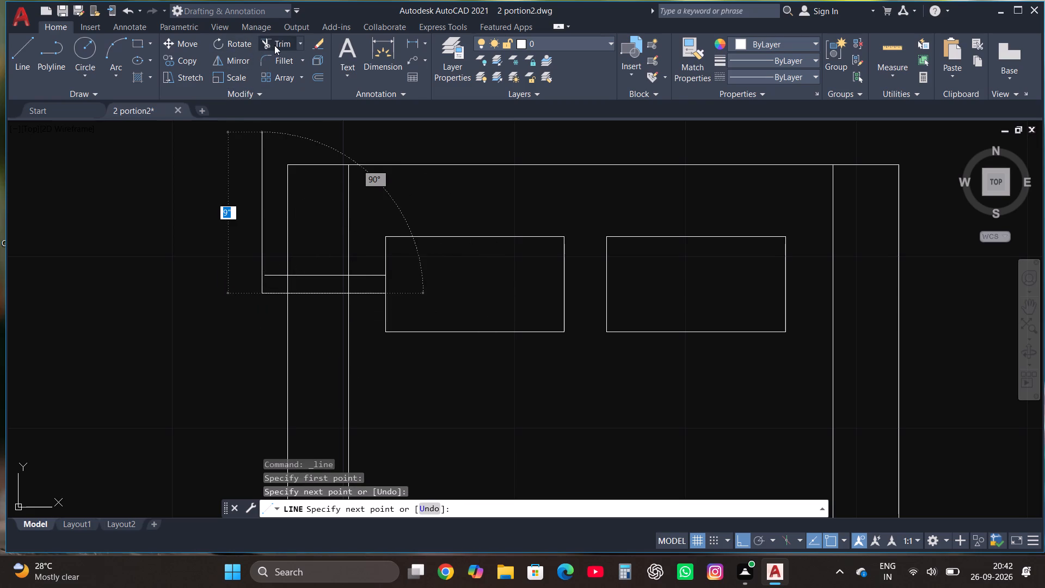
pyautogui.click(271, 307)
pyautogui.click(273, 245)
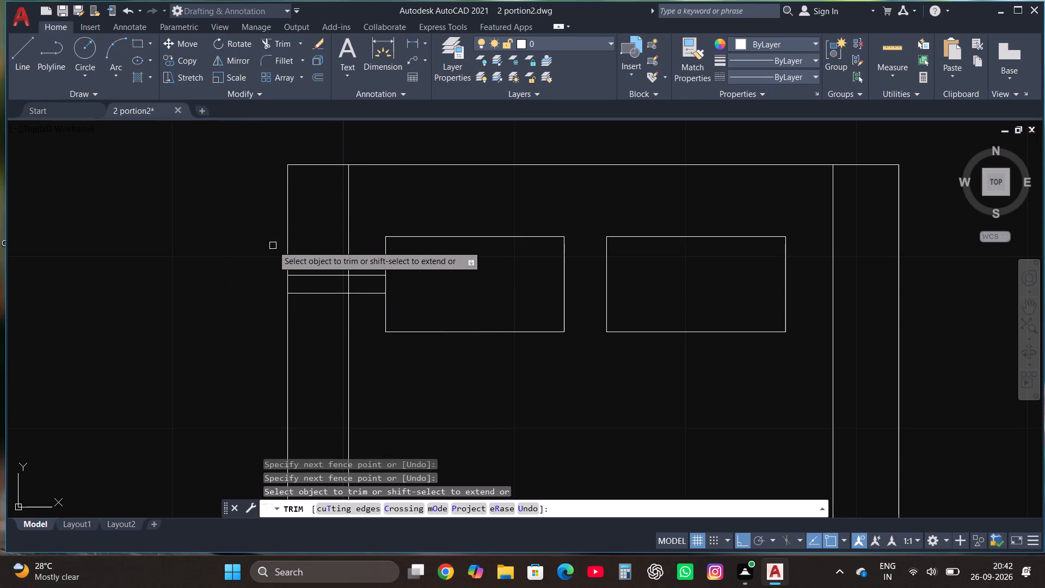
pyautogui.press('Escape')
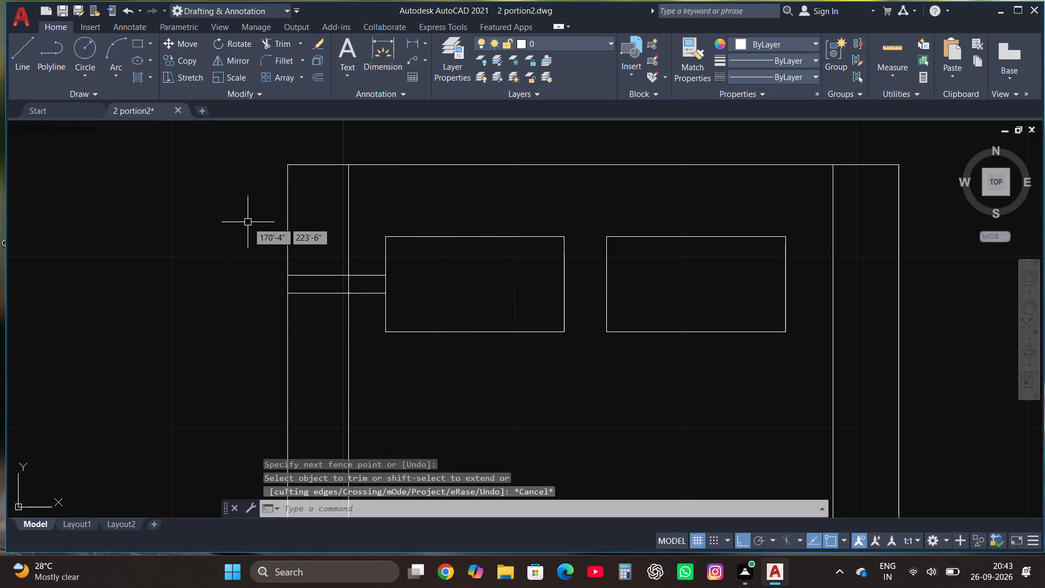
# Copy the two short horizontal lines from the left pillow's left edge to the right pillow's right edge.
pyautogui.scroll(-1, 261, 249)
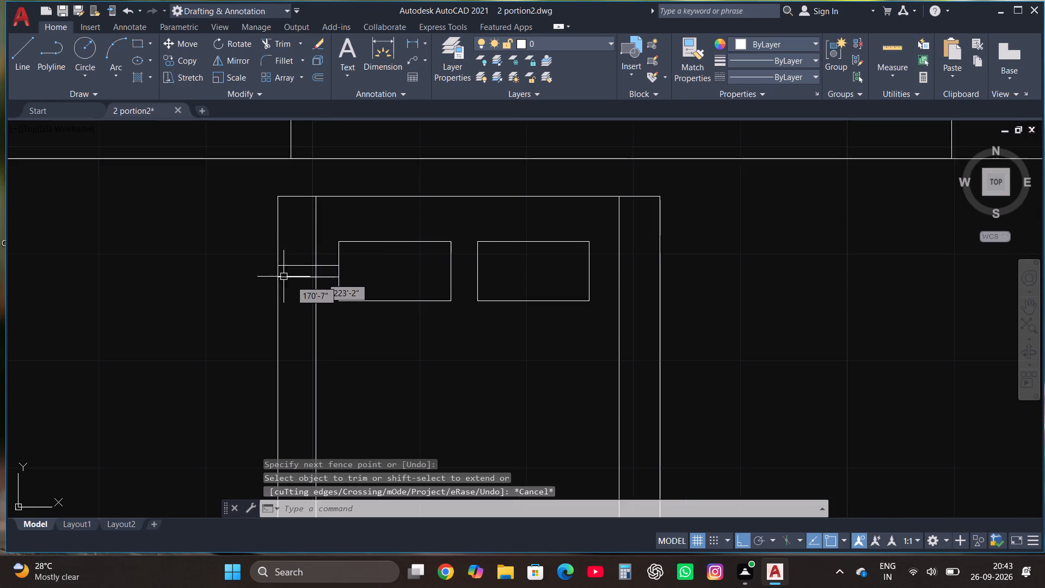
pyautogui.scroll(2, 298, 286)
pyautogui.click(298, 286)
pyautogui.click(288, 213)
pyautogui.scroll(-2, 282, 233)
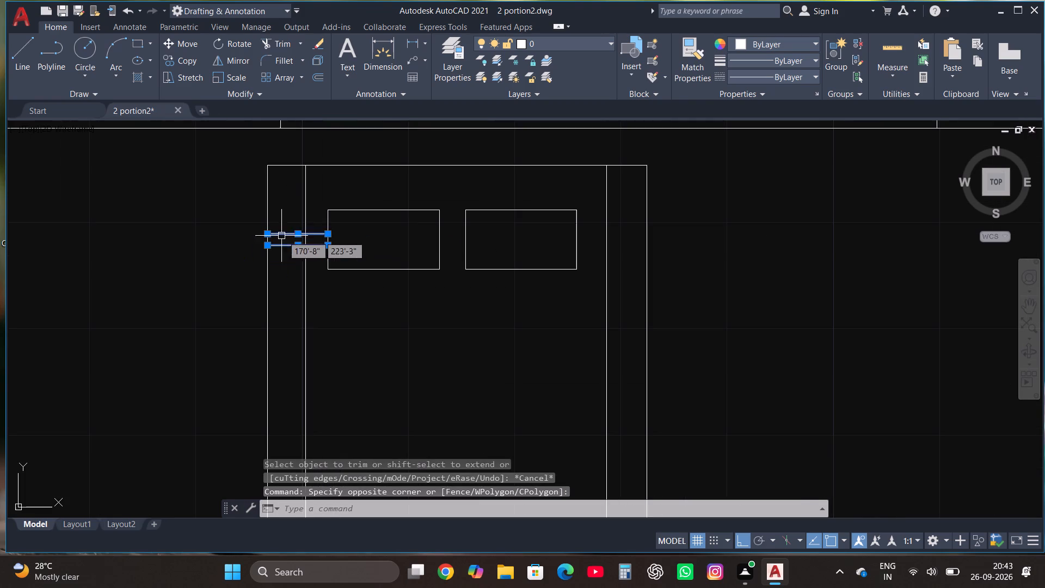
pyautogui.click(193, 58)
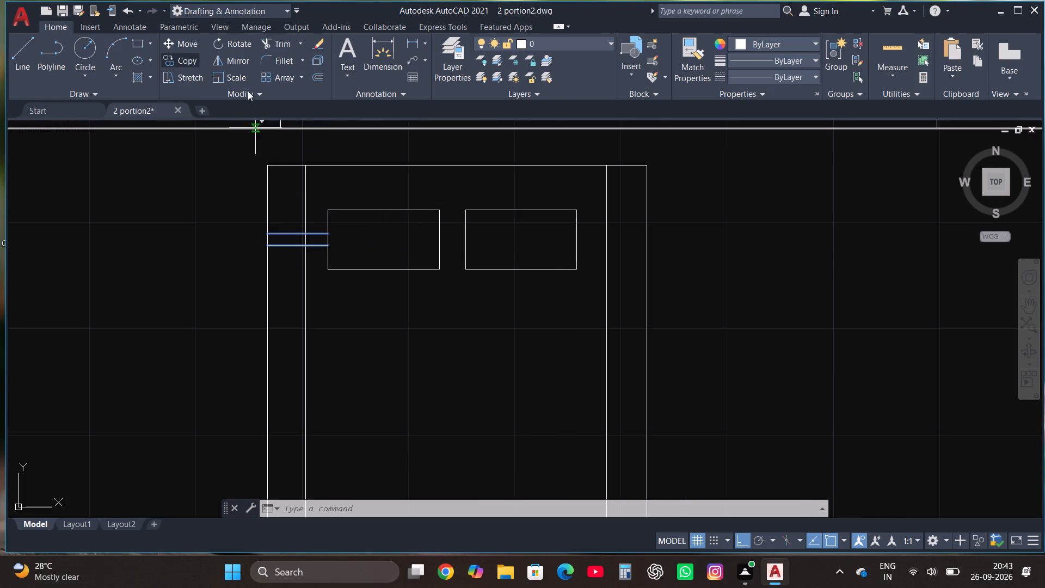
pyautogui.click(327, 232)
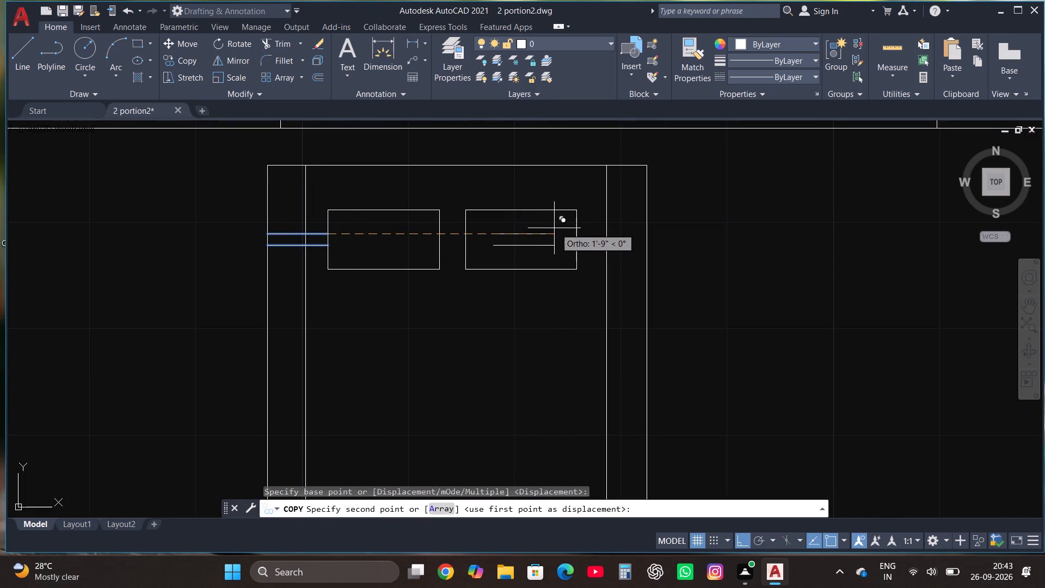
pyautogui.click(637, 227)
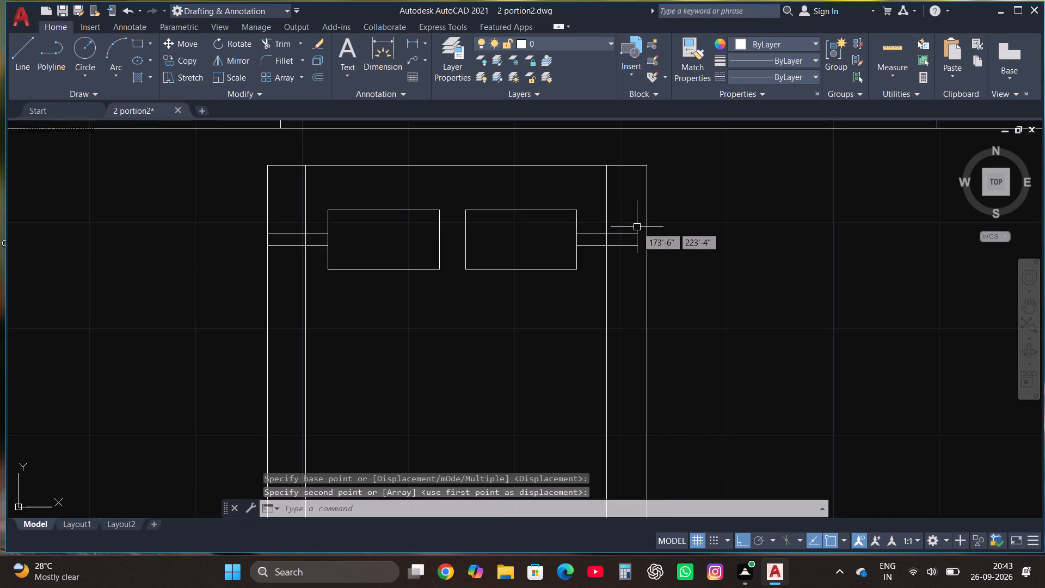
# Stretch the outer ends of both copied lines about 2" horizontally, past the bed's right edge.
pyautogui.scroll(3, 637, 227)
pyautogui.scroll(-2, 637, 227)
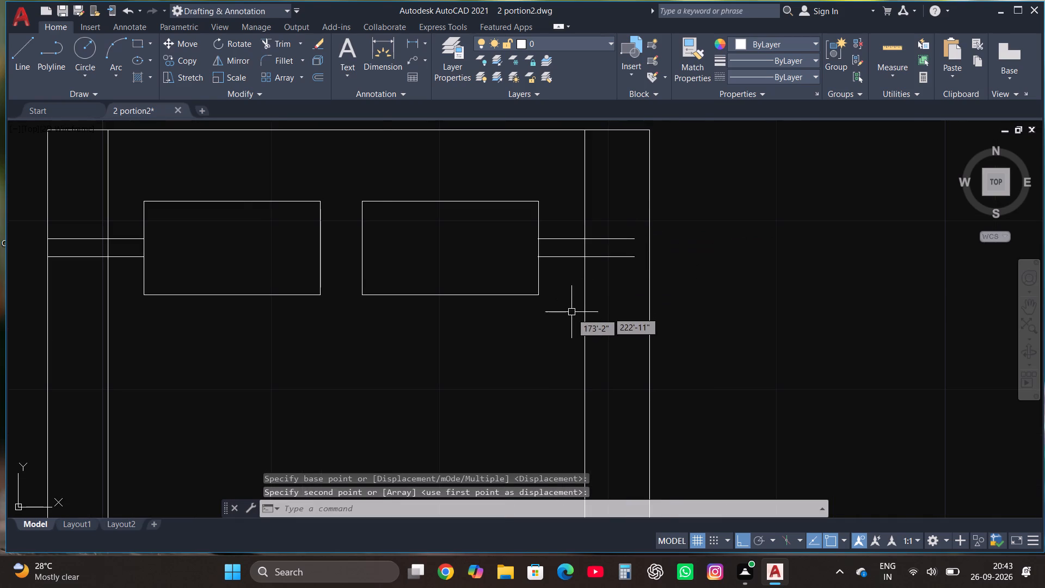
pyautogui.scroll(-1, 570, 317)
pyautogui.scroll(1, 600, 285)
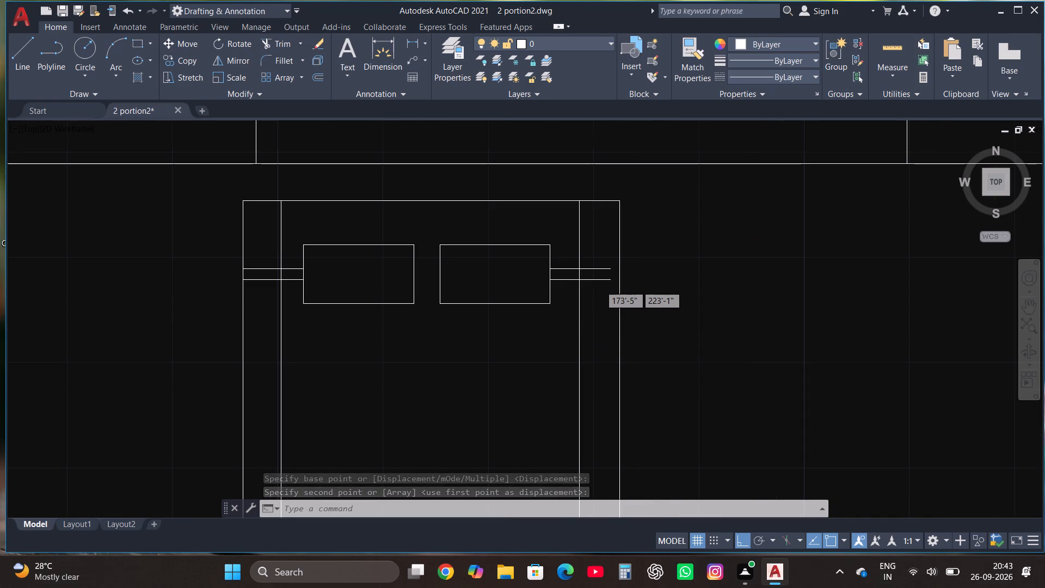
pyautogui.scroll(1, 600, 285)
pyautogui.click(599, 263)
pyautogui.click(591, 219)
pyautogui.click(601, 286)
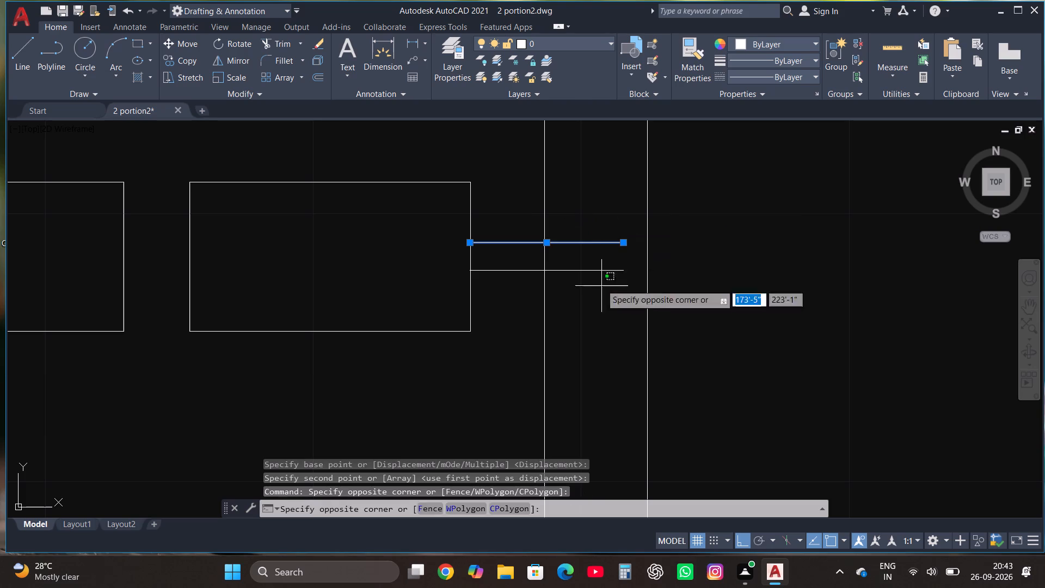
pyautogui.click(598, 262)
pyautogui.scroll(1, 634, 249)
pyautogui.click(616, 241)
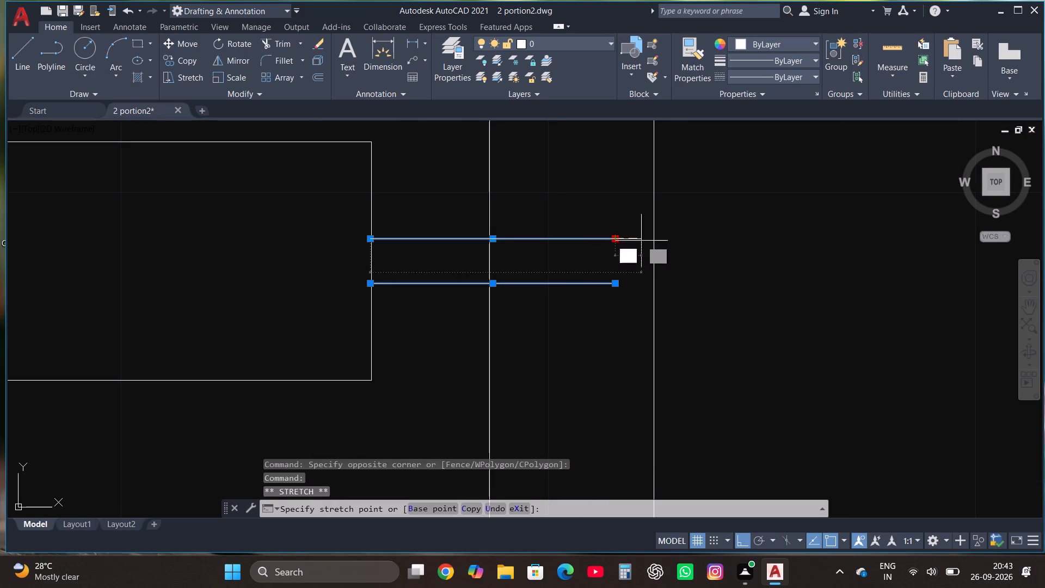
pyautogui.click(699, 234)
pyautogui.click(617, 282)
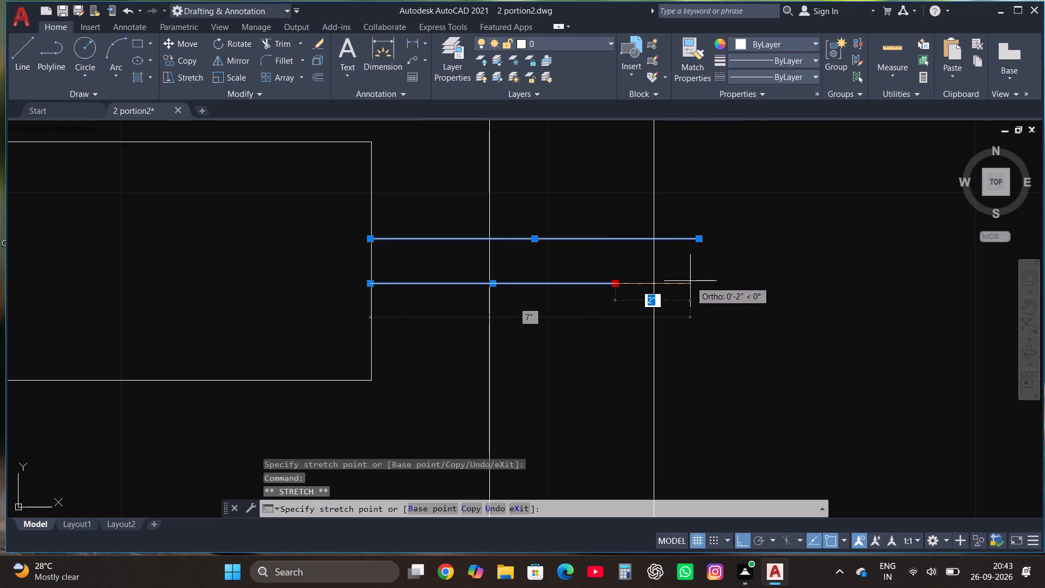
pyautogui.click(694, 281)
pyautogui.press('Escape')
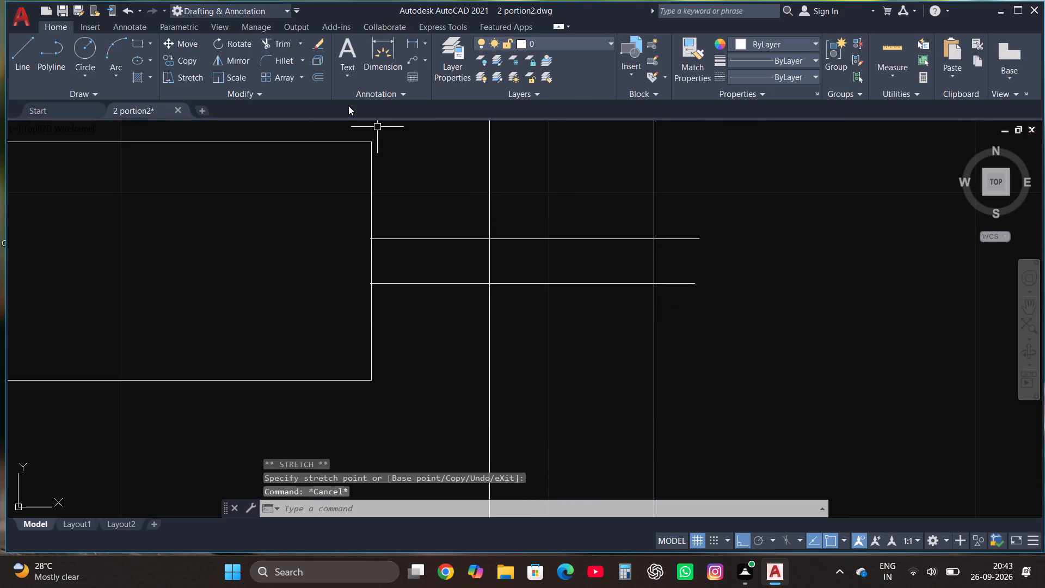
# Trim the overhanging ends of both stretched lines beyond the bed's right edge.
pyautogui.click(282, 44)
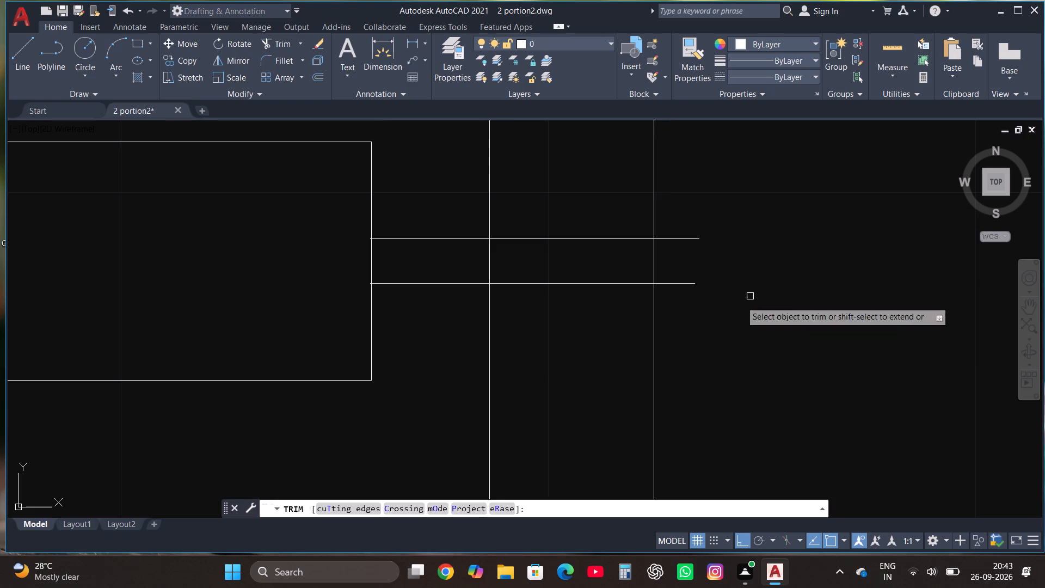
pyautogui.click(671, 329)
pyautogui.click(676, 215)
pyautogui.scroll(-3, 685, 253)
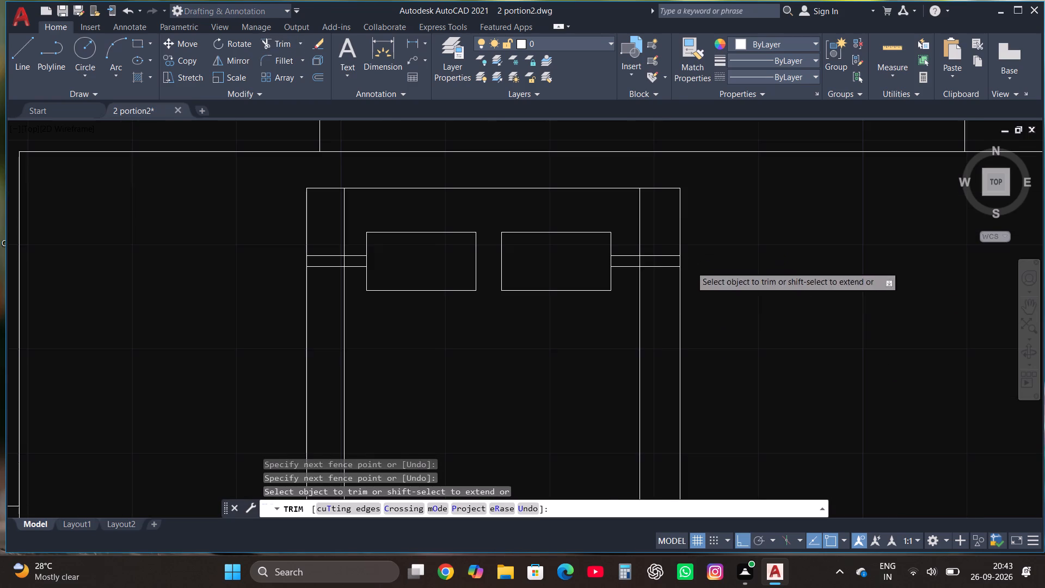
pyautogui.press('Escape')
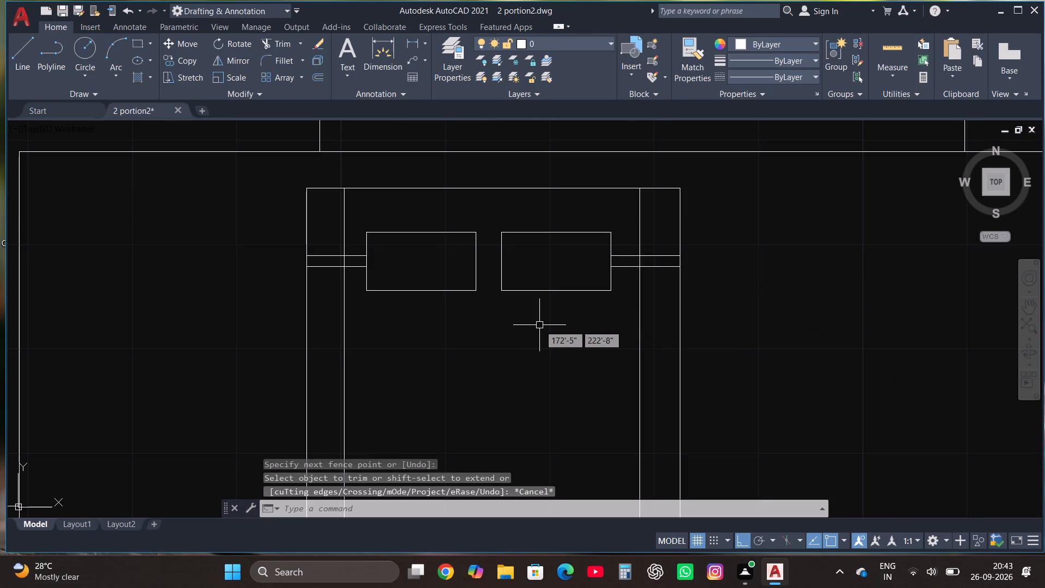
# Draw a bedside table rectangle about 7" by 9" from the bed's top-right corner, outside its right edge.
pyautogui.scroll(-1, 534, 341)
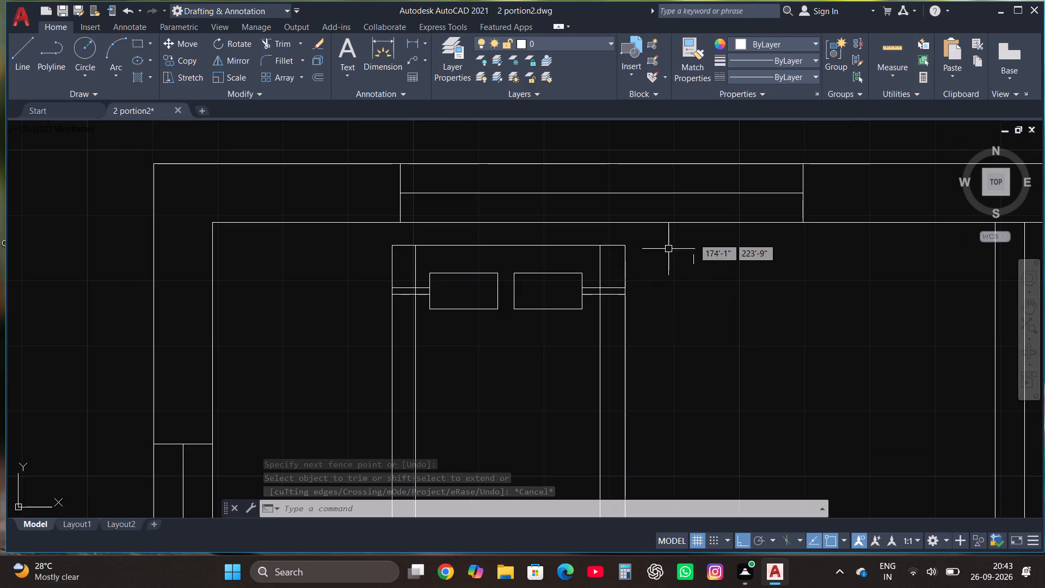
pyautogui.scroll(2, 703, 235)
pyautogui.click(137, 40)
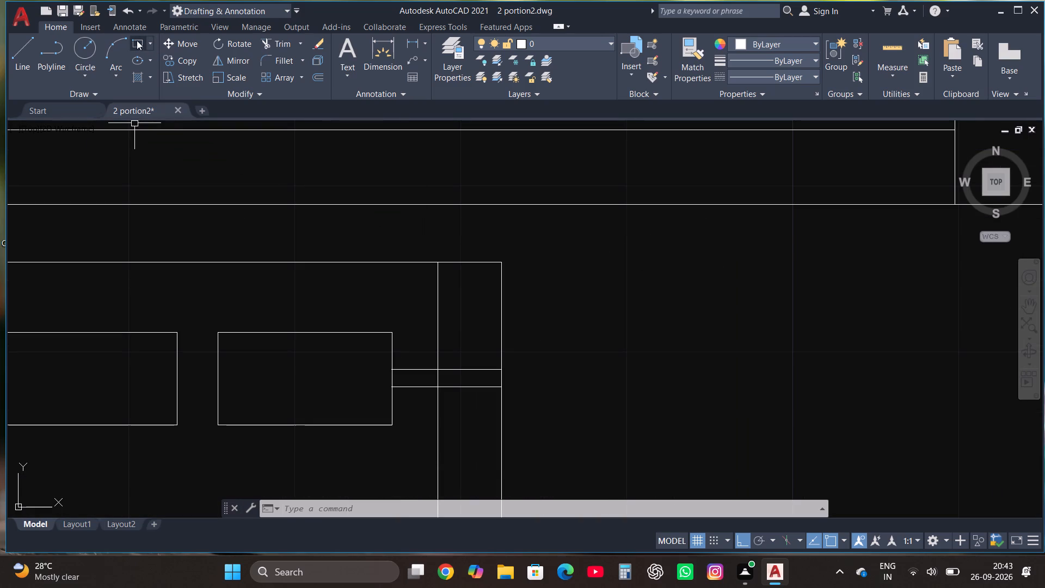
pyautogui.click(503, 265)
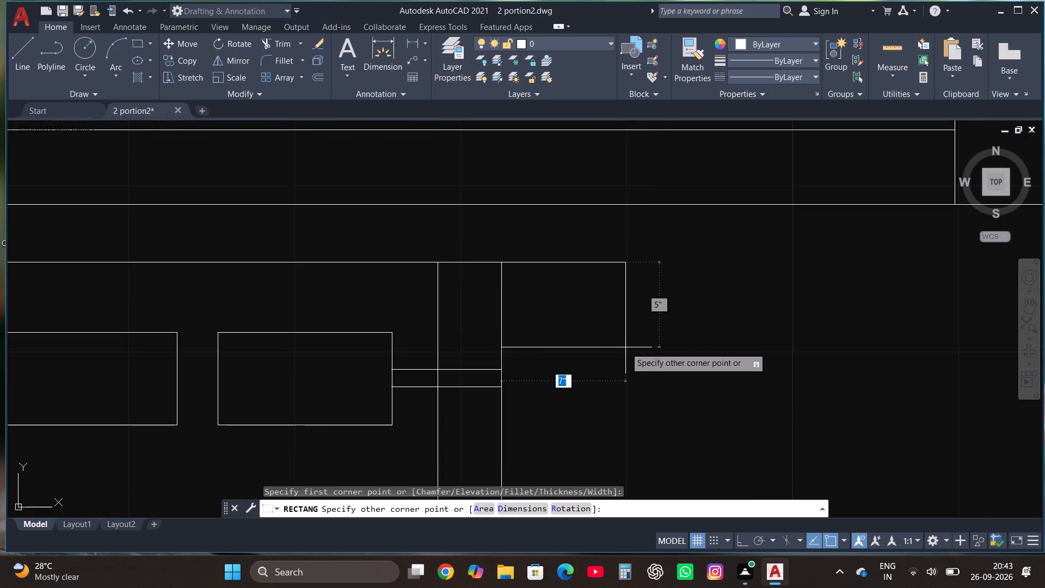
pyautogui.click(630, 403)
# Copy the bedside table to the bed's other side, placing its top-right corner on the bed's top-left corner.
pyautogui.scroll(-4, 681, 357)
pyautogui.scroll(3, 684, 365)
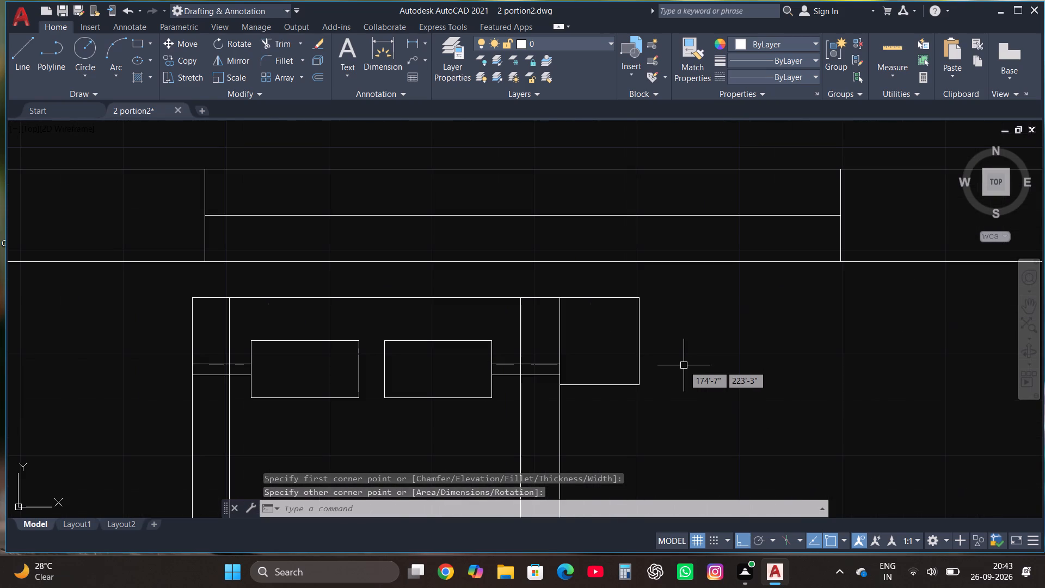
pyautogui.scroll(-1, 684, 369)
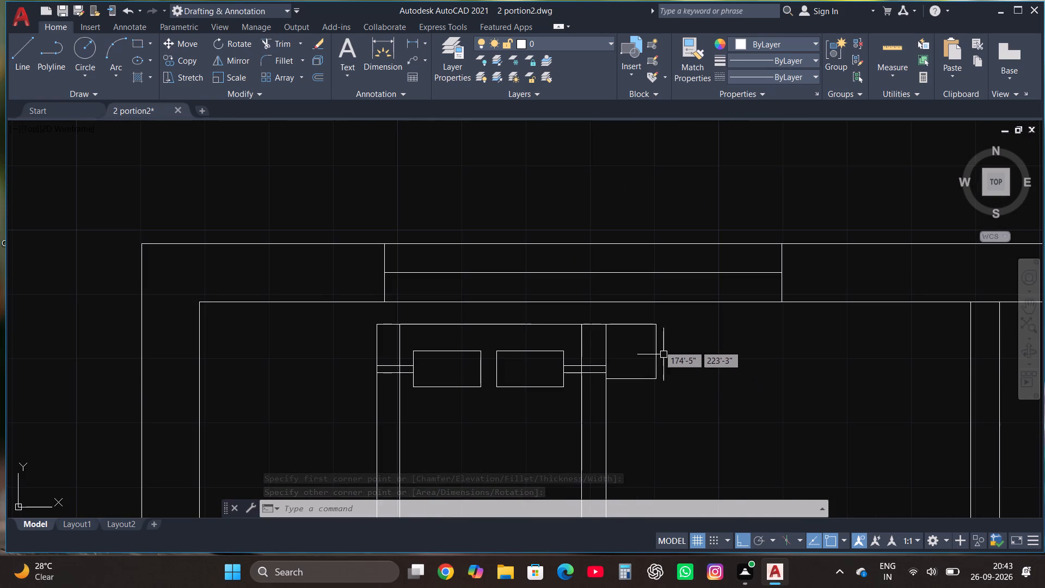
pyautogui.click(644, 327)
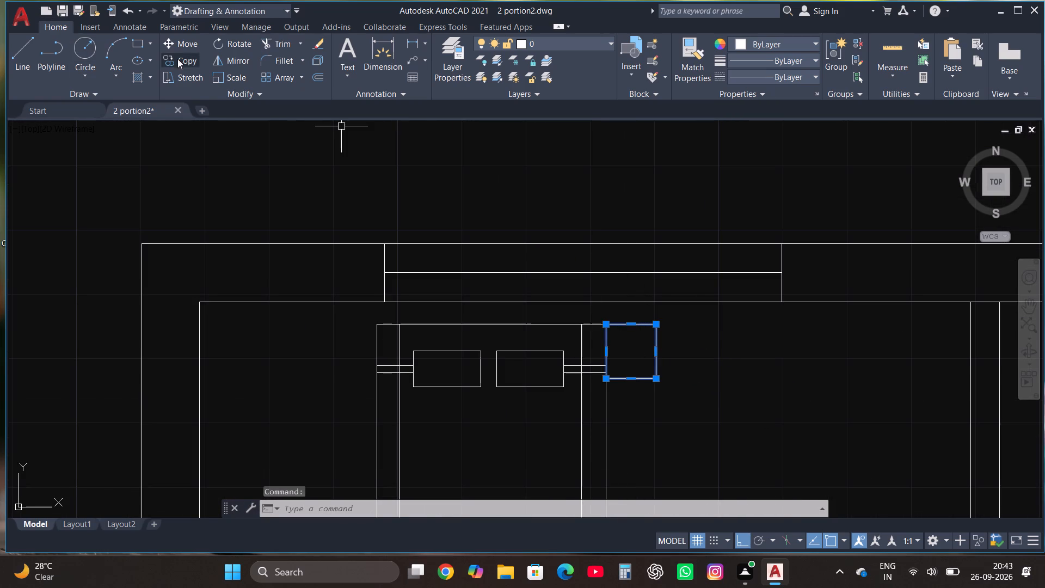
pyautogui.click(187, 59)
pyautogui.click(655, 324)
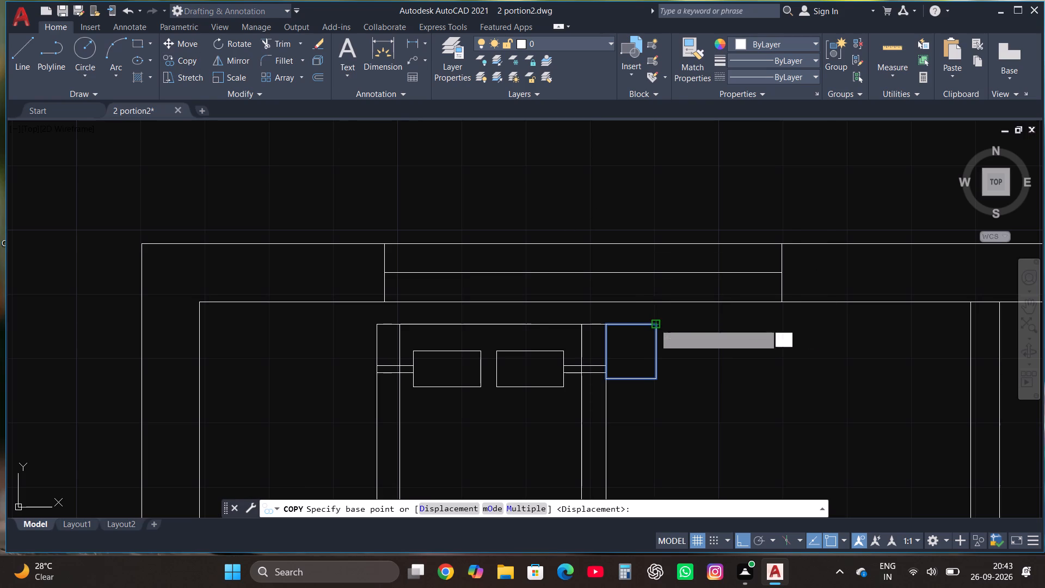
pyautogui.click(375, 326)
# Move the bed with its pillows and bedside tables about 1'-3" horizontally toward the left wall of the top-left bedroom.
pyautogui.scroll(-1, 309, 337)
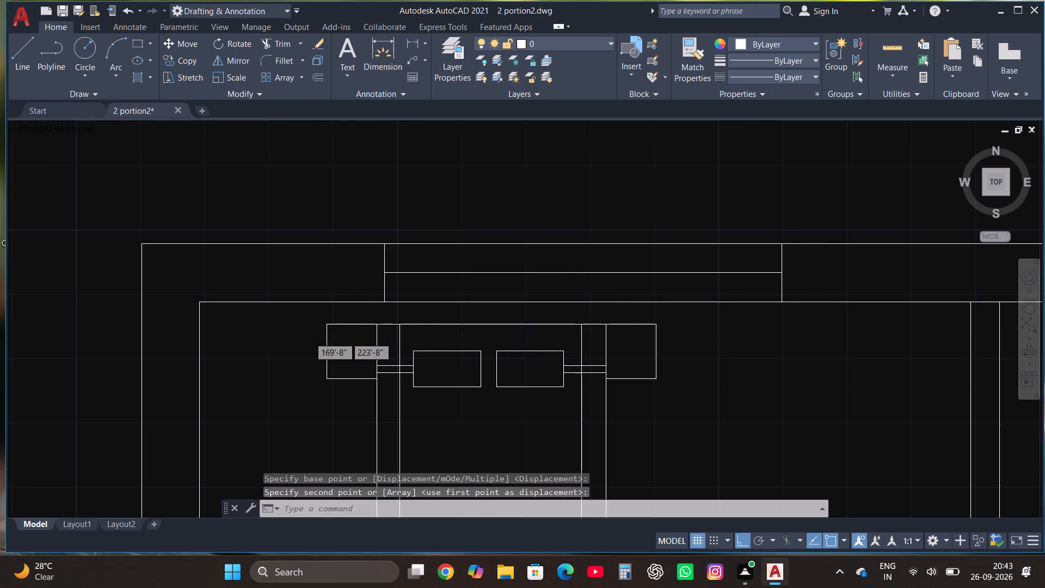
pyautogui.scroll(-2, 309, 337)
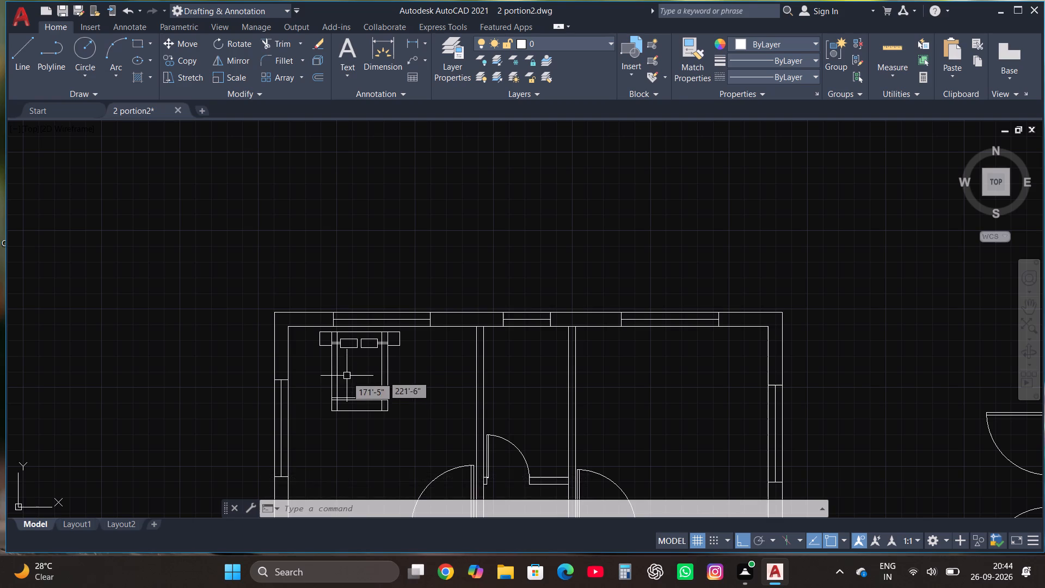
pyautogui.scroll(3, 346, 430)
pyautogui.scroll(-2, 346, 430)
pyautogui.scroll(1, 343, 365)
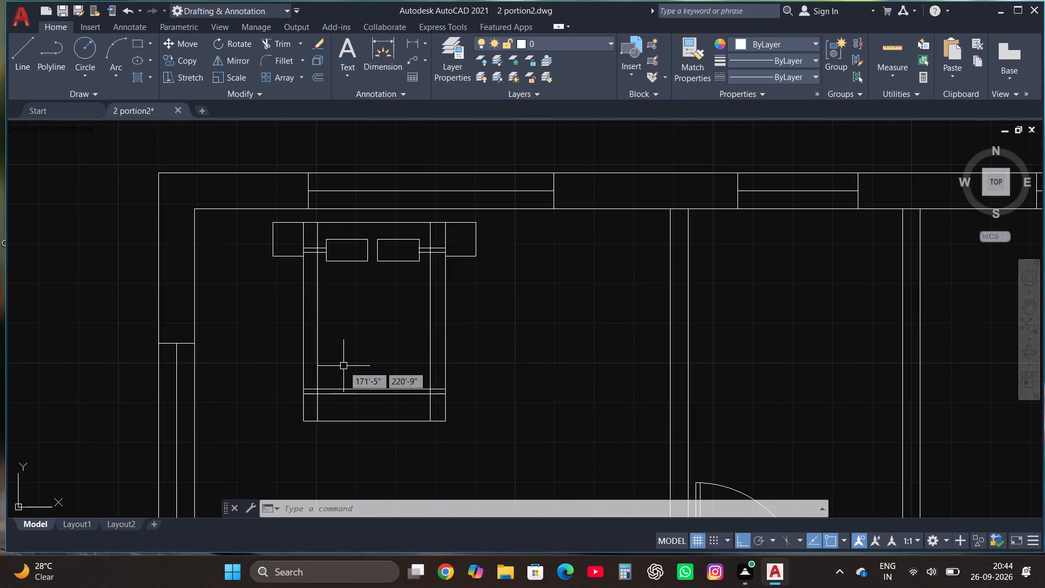
pyautogui.click(475, 440)
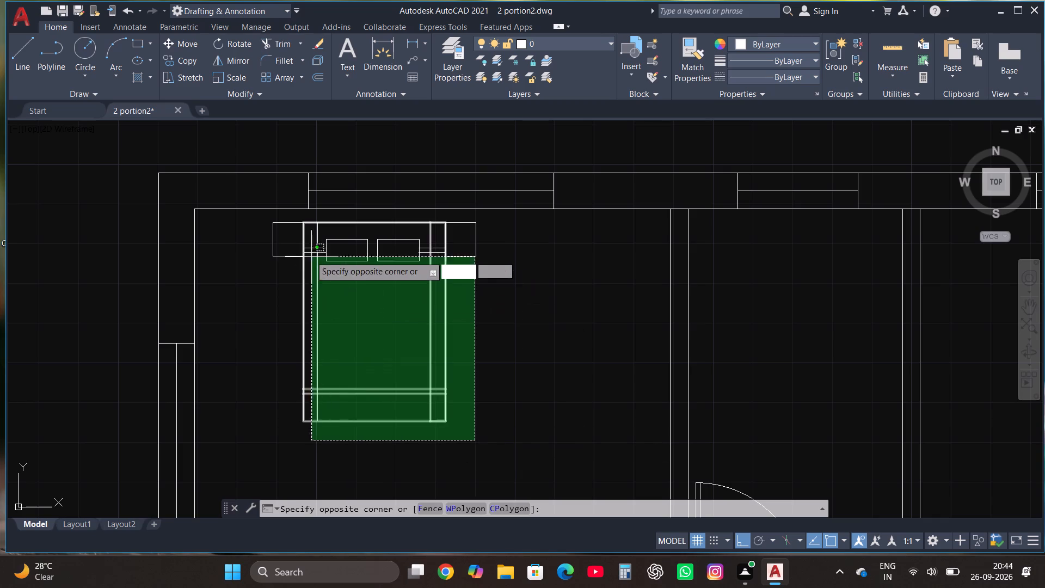
pyautogui.click(274, 222)
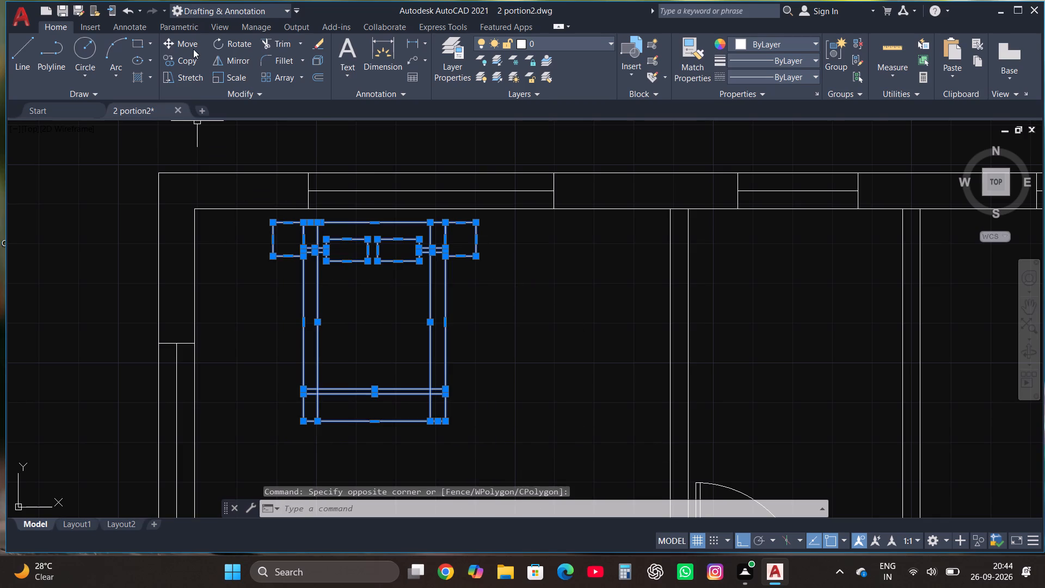
pyautogui.click(187, 44)
pyautogui.click(369, 305)
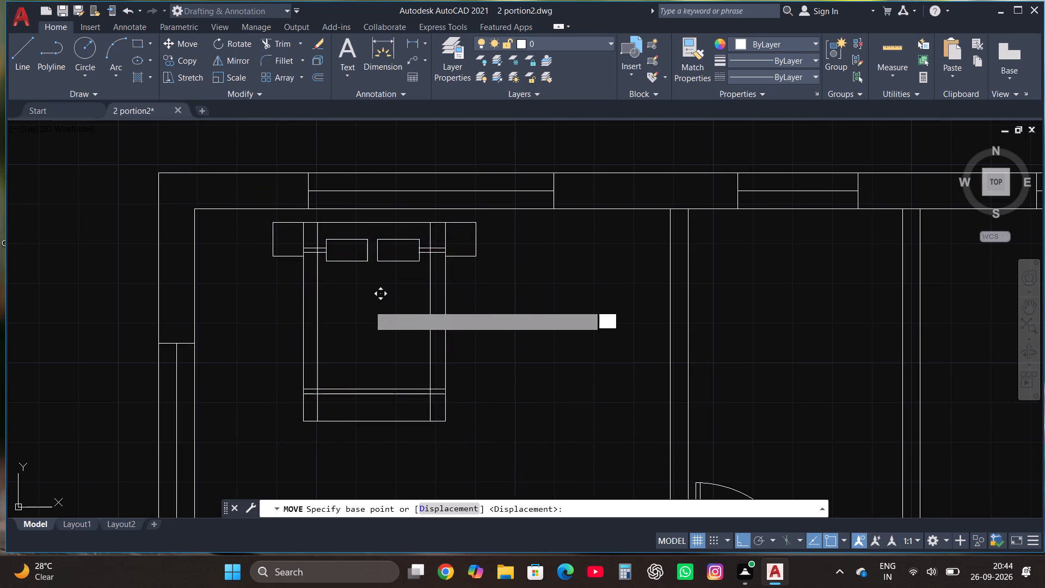
pyautogui.click(308, 313)
# Copy the complete bed set horizontally about 20' into the top-right bedroom, near its outer right wall.
pyautogui.scroll(-2, 334, 266)
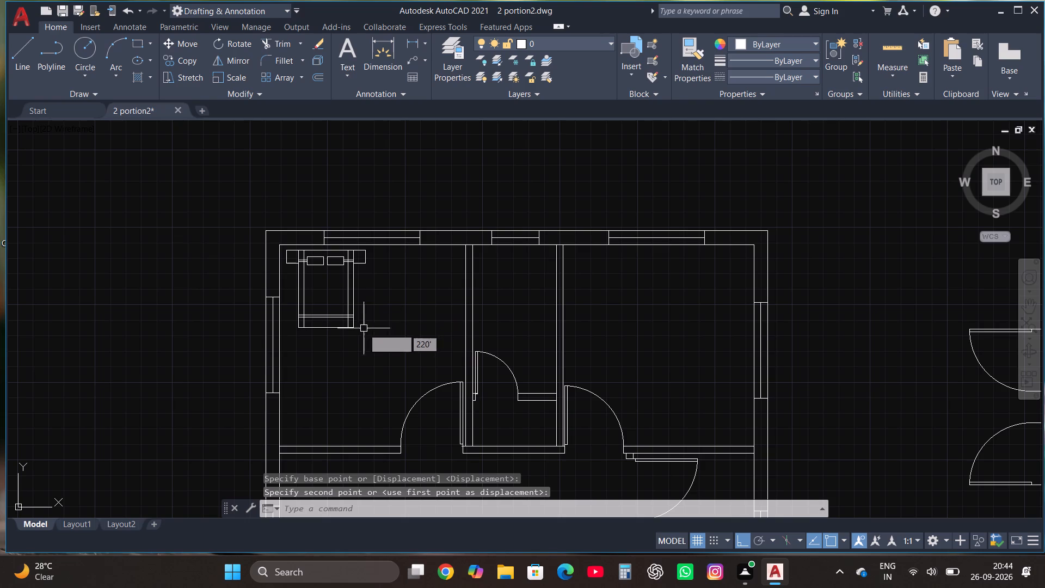
pyautogui.scroll(-1, 346, 342)
pyautogui.scroll(1, 554, 320)
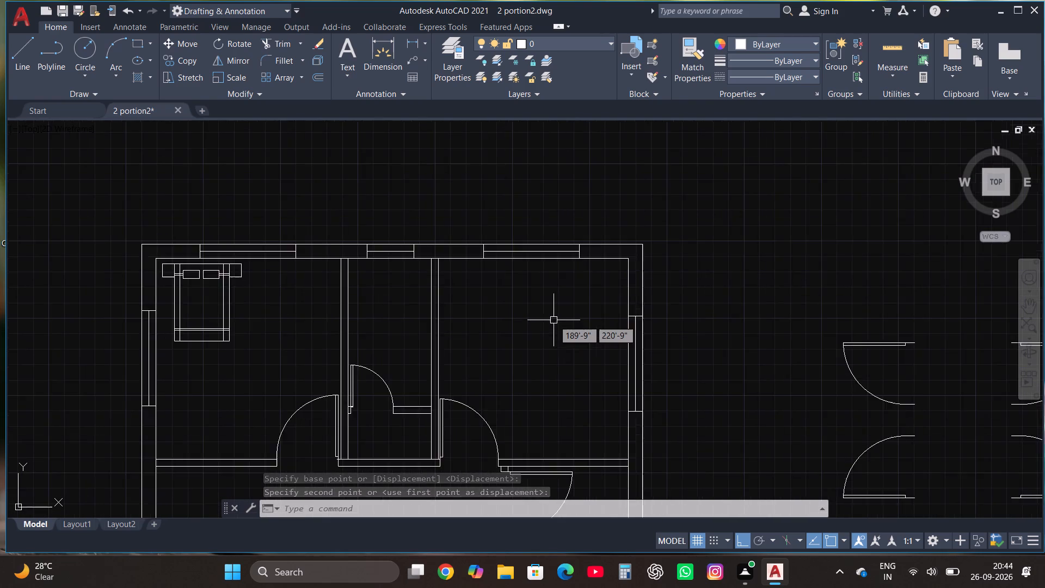
pyautogui.scroll(1, 554, 320)
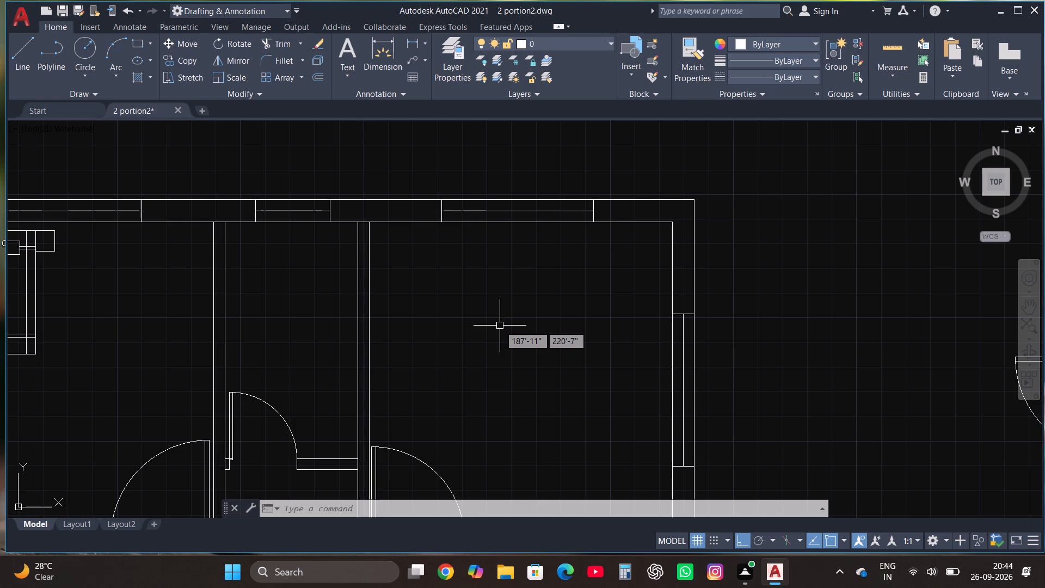
pyautogui.scroll(-1, 497, 328)
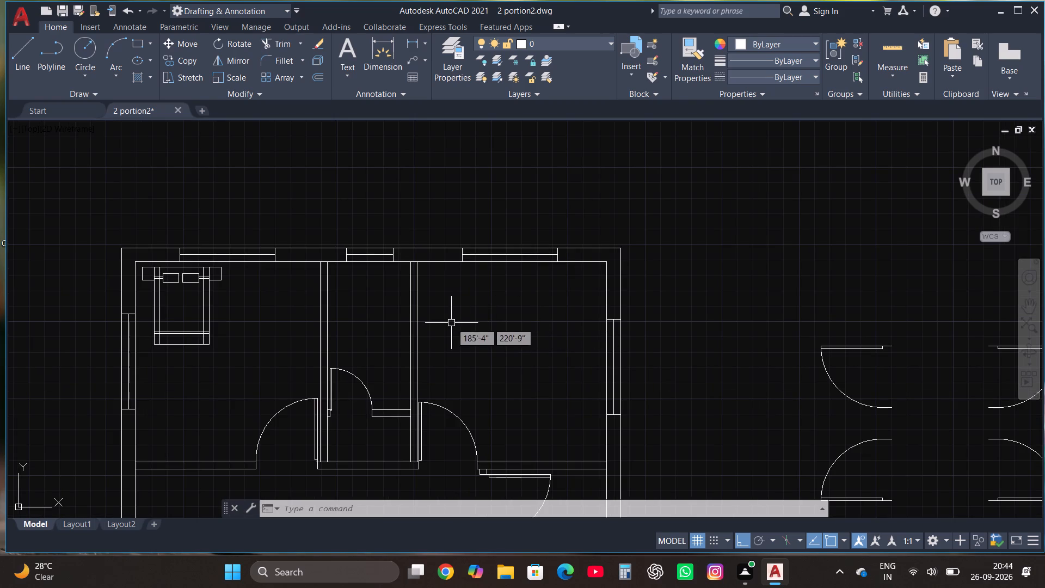
pyautogui.scroll(-2, 472, 326)
pyautogui.scroll(4, 352, 311)
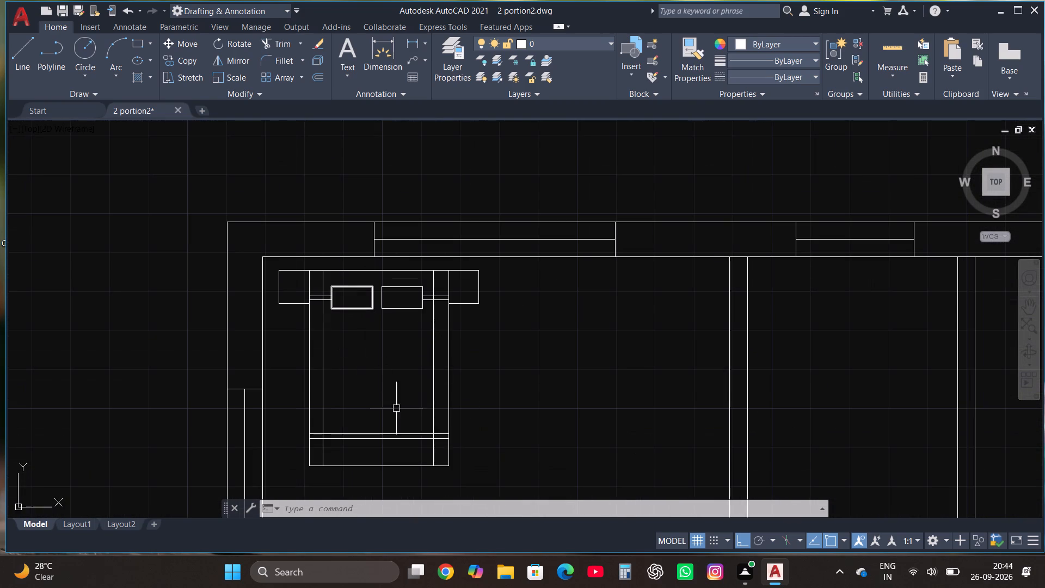
pyautogui.click(475, 472)
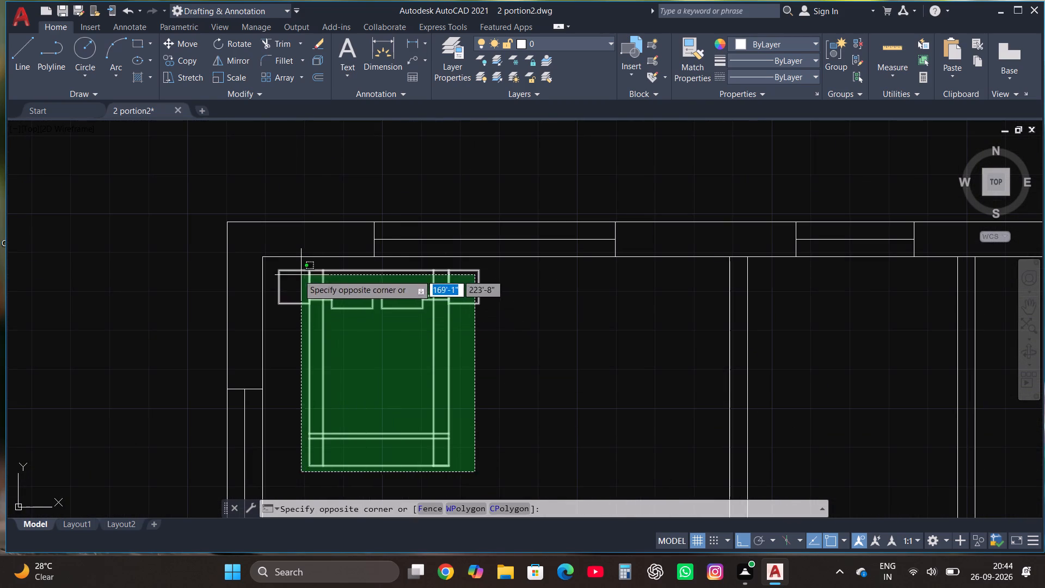
pyautogui.click(293, 274)
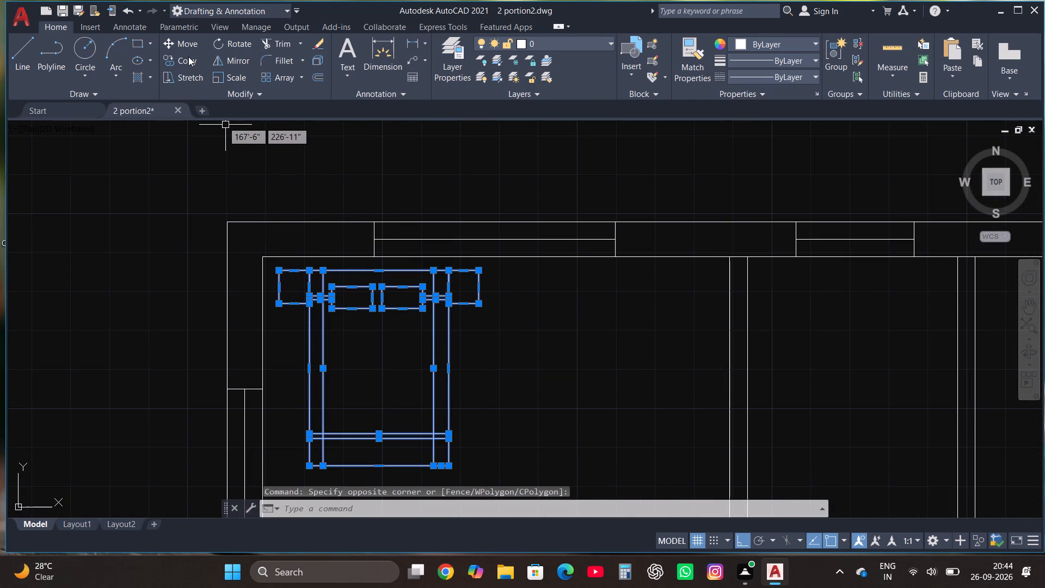
pyautogui.click(186, 61)
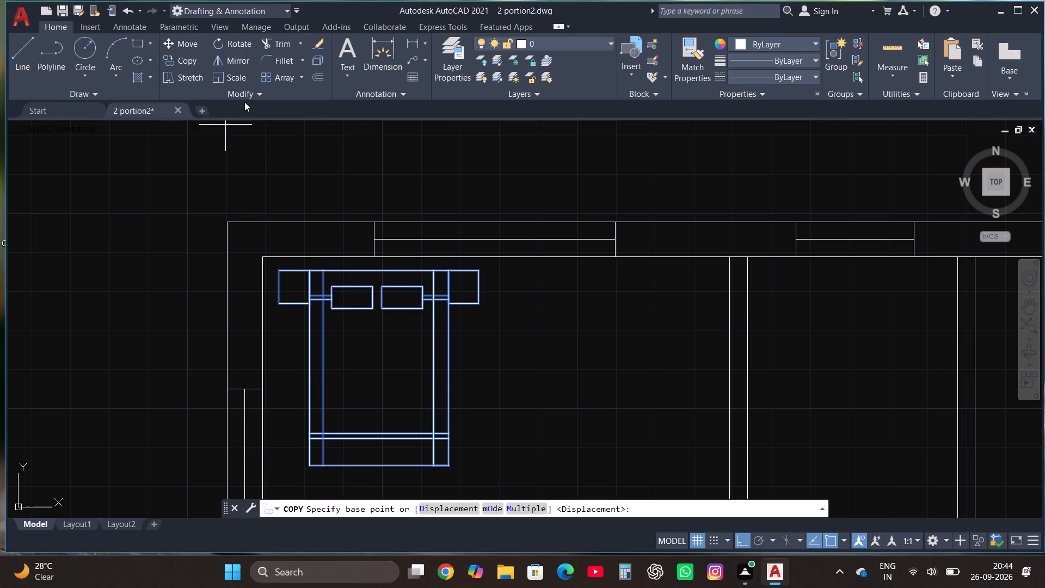
pyautogui.click(378, 372)
pyautogui.scroll(-3, 378, 372)
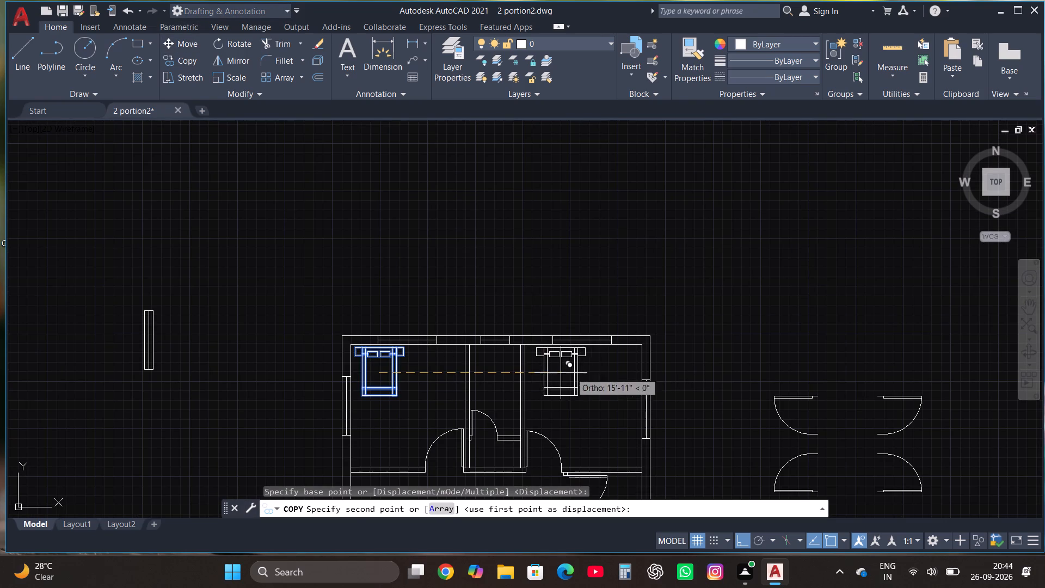
pyautogui.scroll(3, 599, 375)
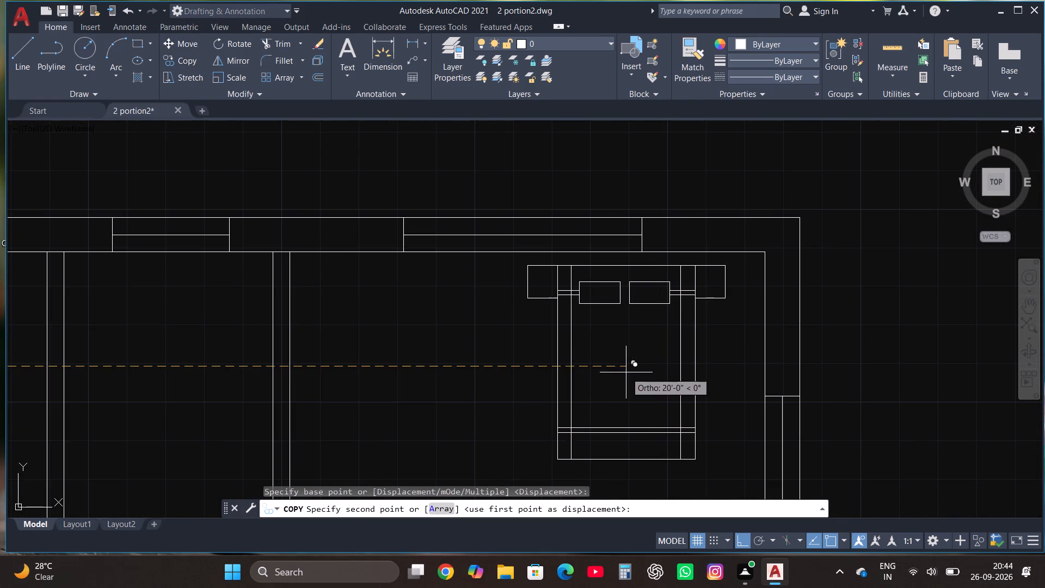
pyautogui.click(632, 371)
# Copy the top-left bedroom's bed set straight down to the empty area below the floor plan.
pyautogui.scroll(-3, 481, 199)
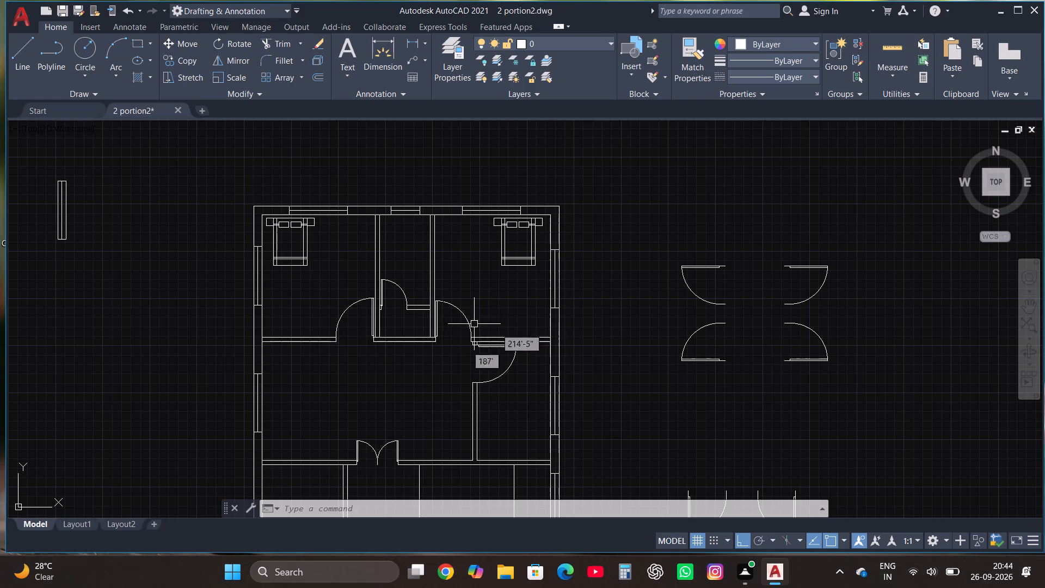
pyautogui.scroll(-1, 463, 389)
pyautogui.scroll(-1, 455, 278)
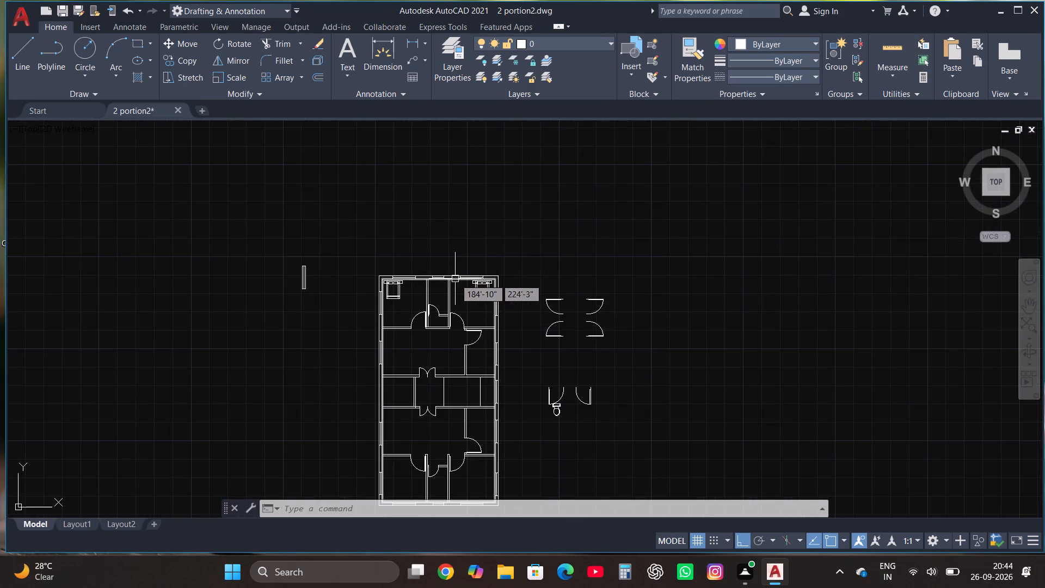
pyautogui.scroll(2, 365, 264)
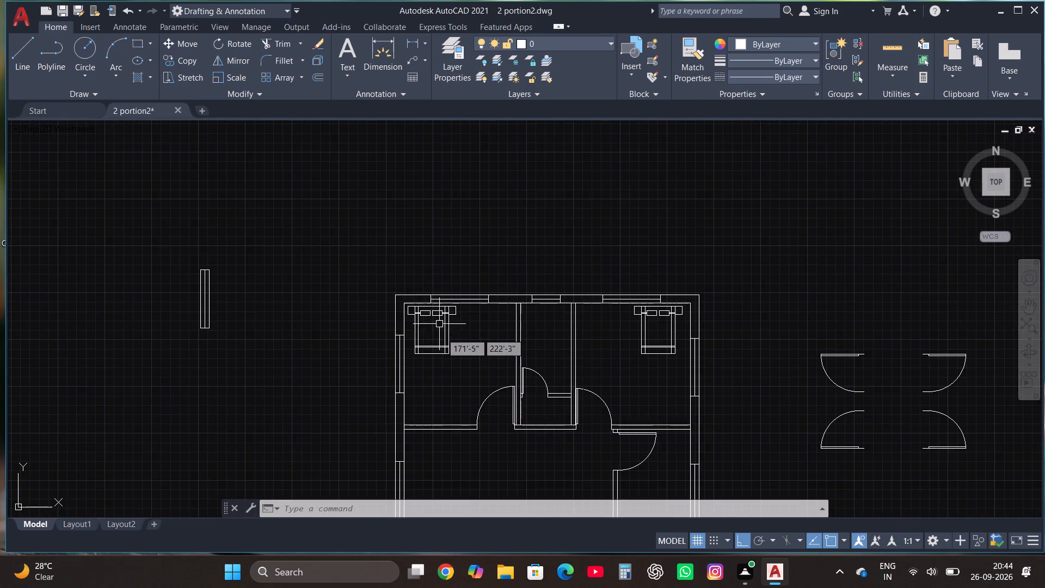
pyautogui.scroll(3, 408, 302)
pyautogui.scroll(-2, 483, 392)
pyautogui.scroll(2, 494, 444)
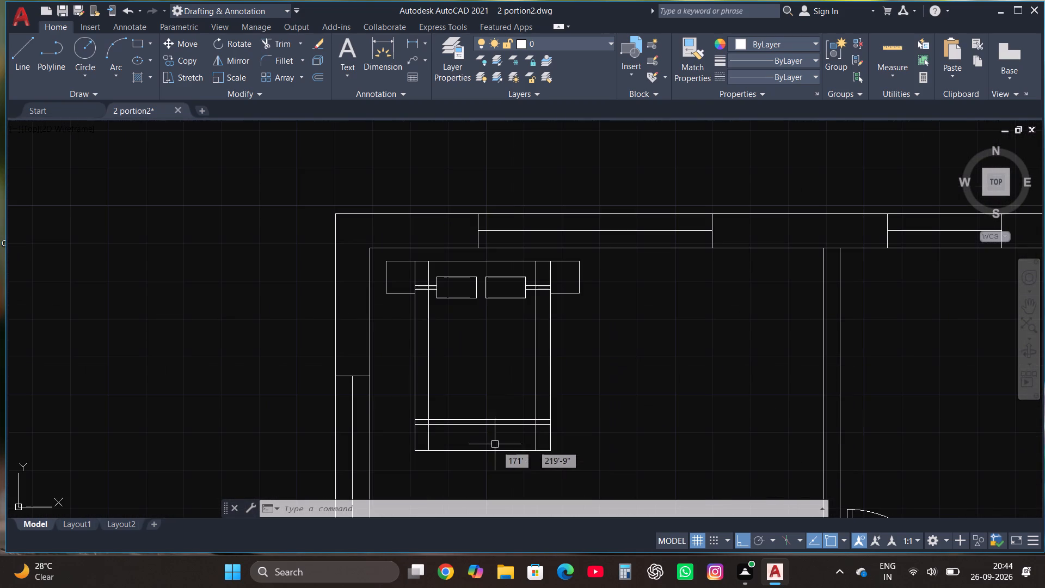
pyautogui.moveTo(568, 458); pyautogui.dragTo(554, 452)
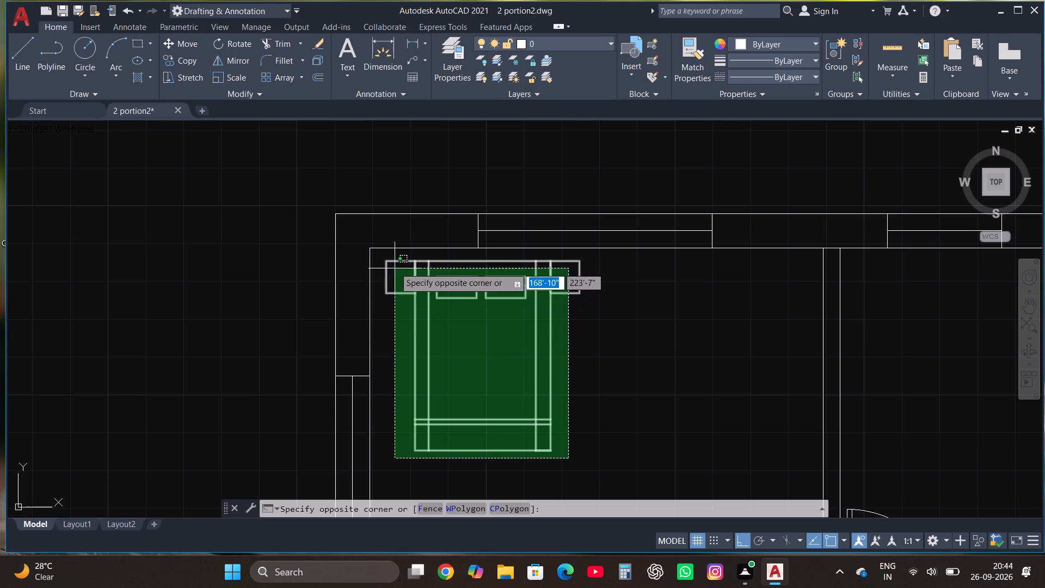
pyautogui.click(395, 267)
pyautogui.click(180, 58)
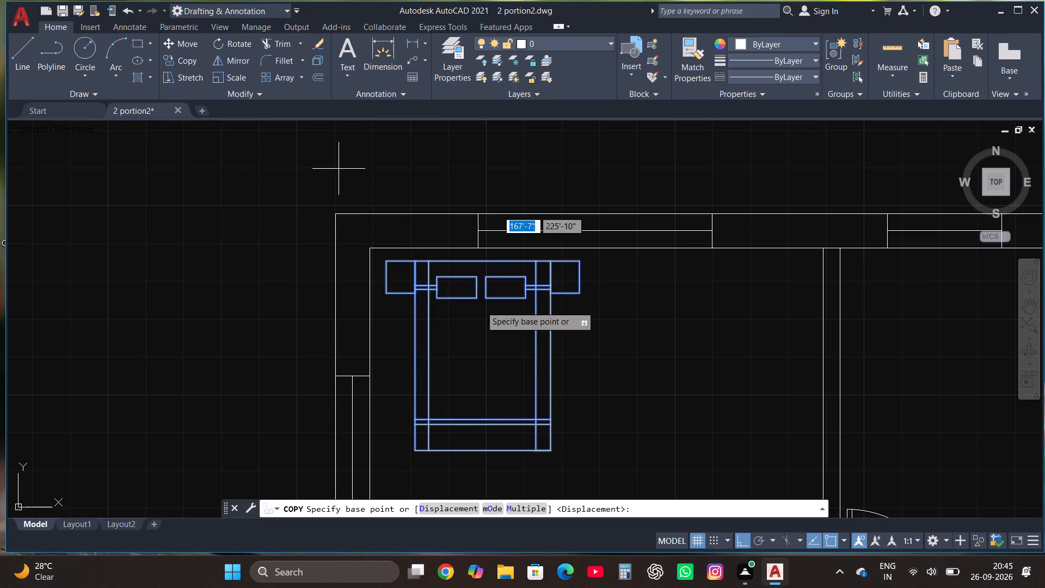
pyautogui.click(498, 346)
pyautogui.scroll(-5, 491, 270)
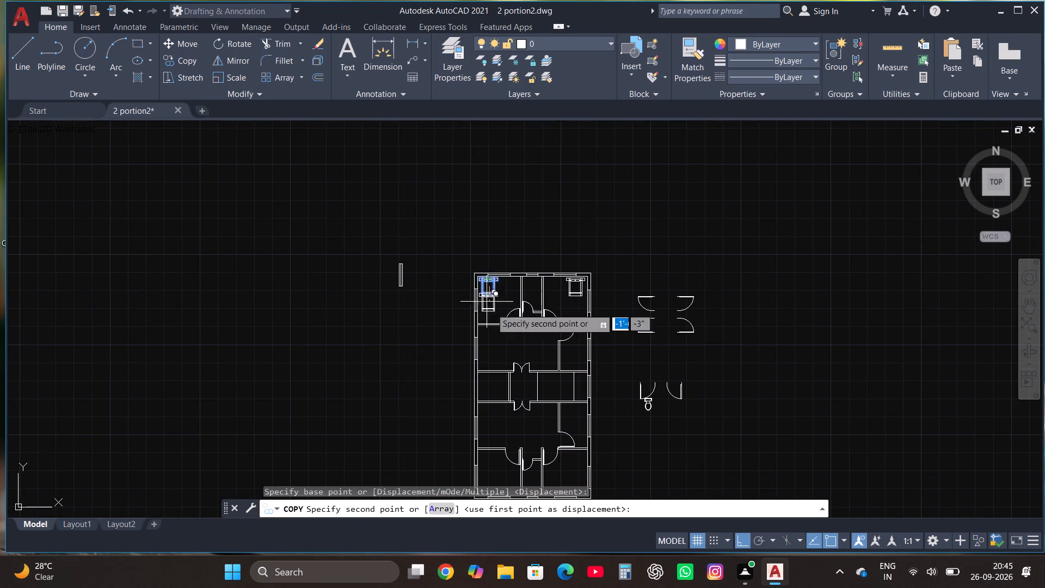
pyautogui.scroll(-2, 486, 303)
pyautogui.scroll(2, 484, 427)
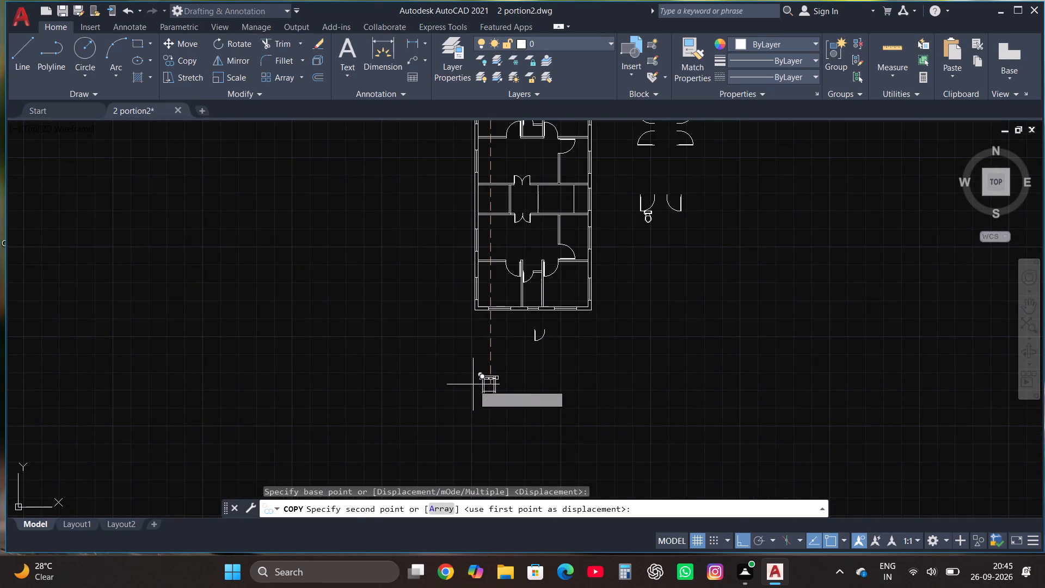
pyautogui.scroll(2, 473, 380)
pyautogui.click(463, 352)
# Rotate the bed set below the plan 180° so its pillows and bedside tables face down.
pyautogui.click(545, 402)
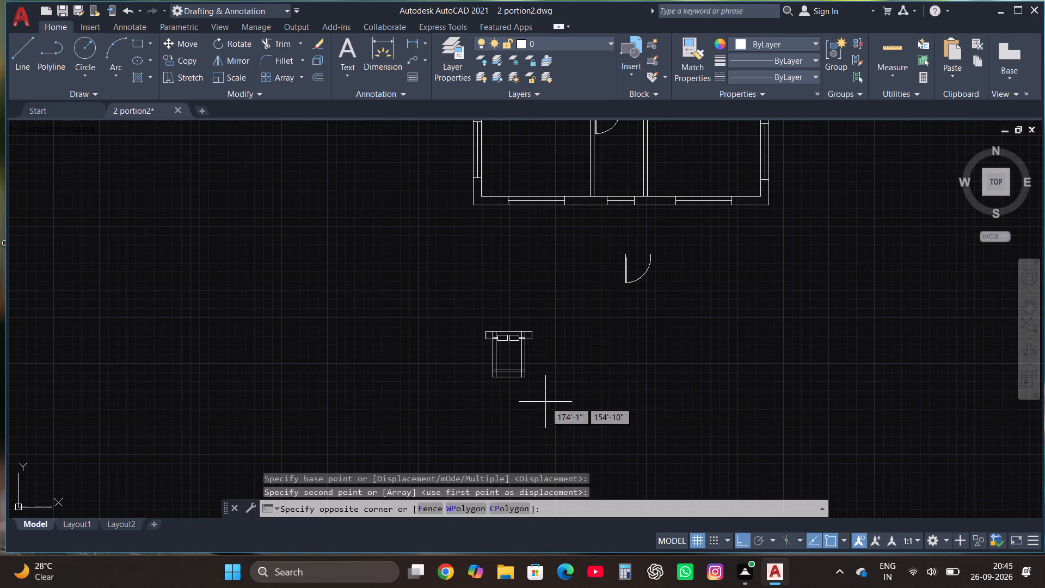
pyautogui.click(456, 316)
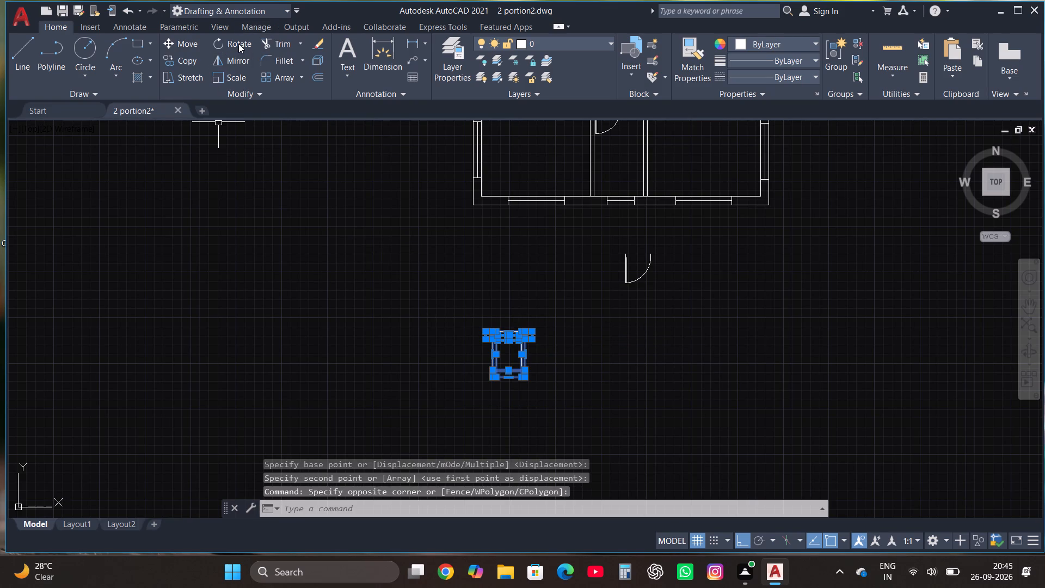
pyautogui.click(238, 44)
pyautogui.click(506, 359)
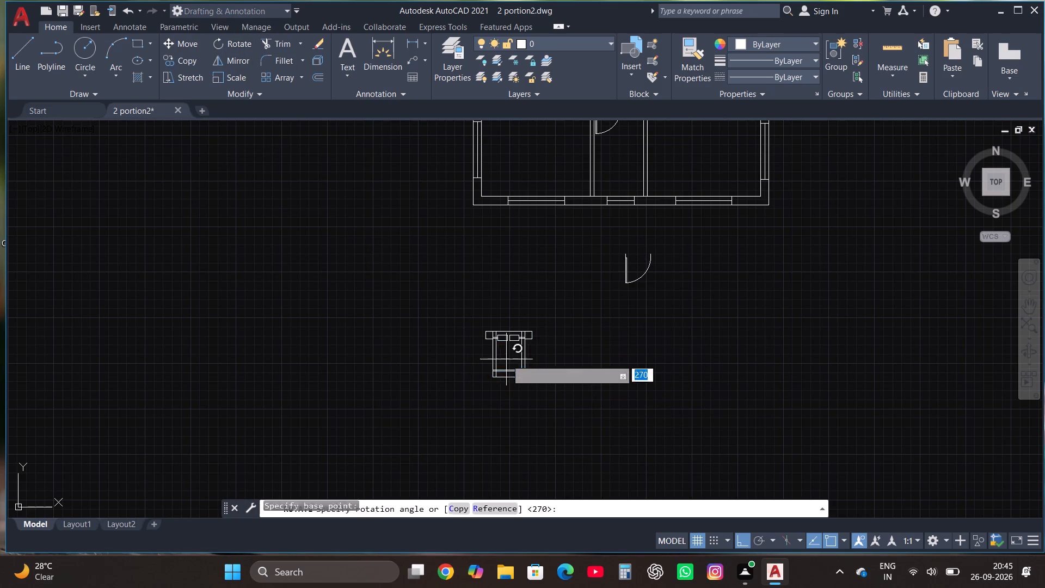
pyautogui.click(451, 374)
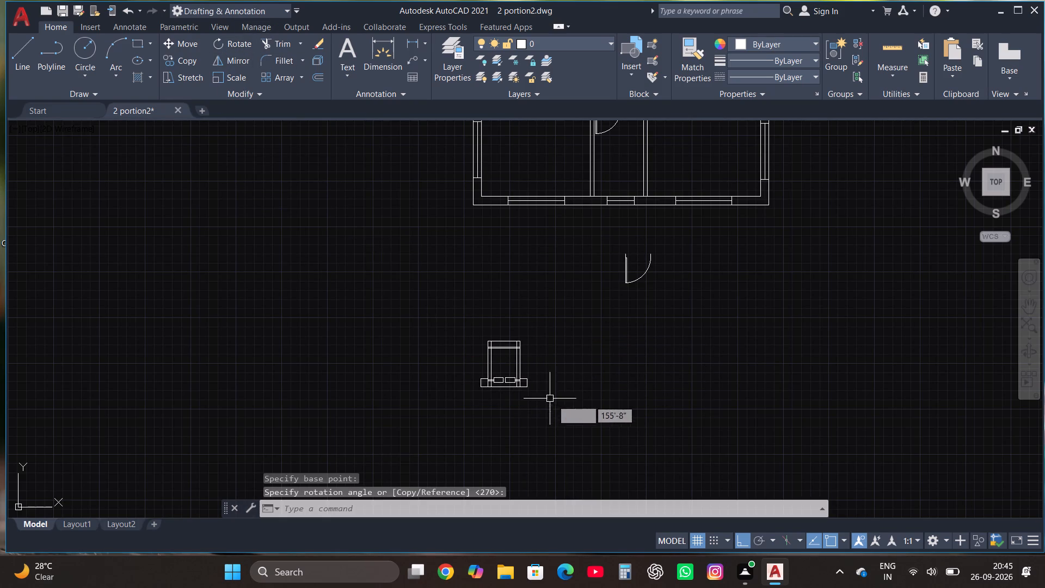
# Copy the bed set from below the plan into the lower-left corner of the bottom-left bedroom, using the Multiple option.
pyautogui.click(555, 402)
pyautogui.click(444, 314)
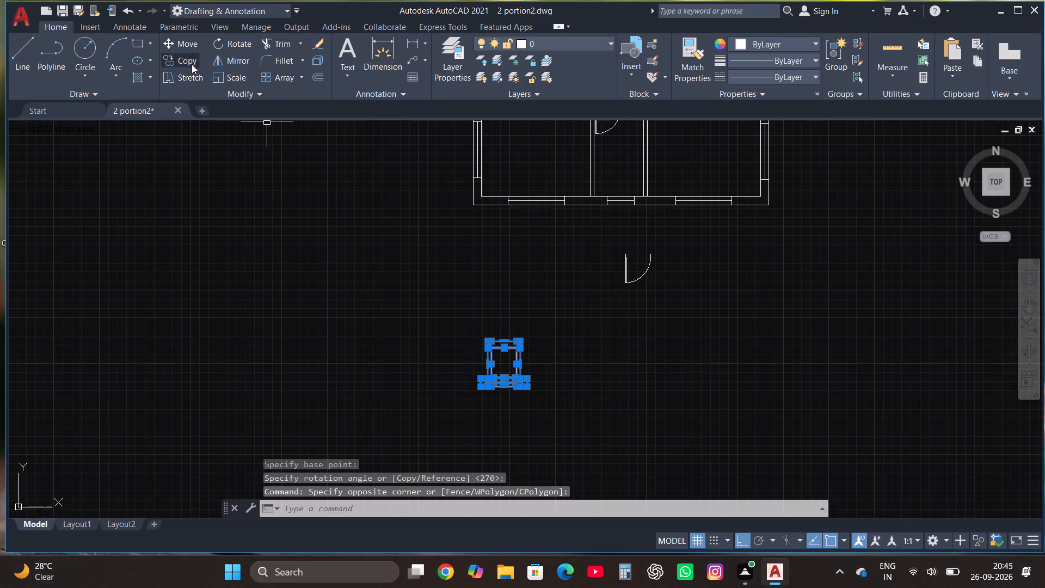
pyautogui.click(190, 60)
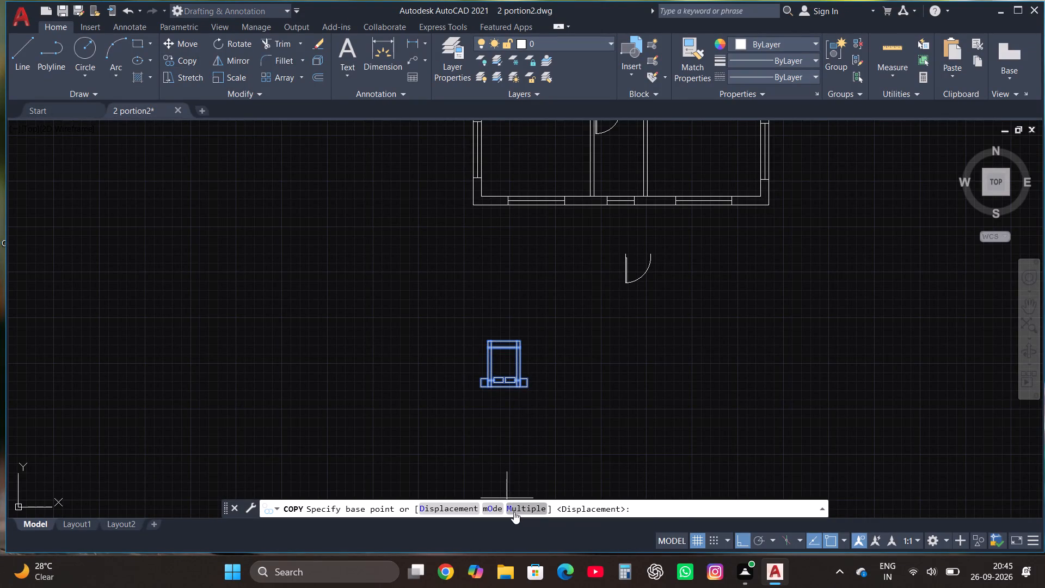
pyautogui.click(513, 505)
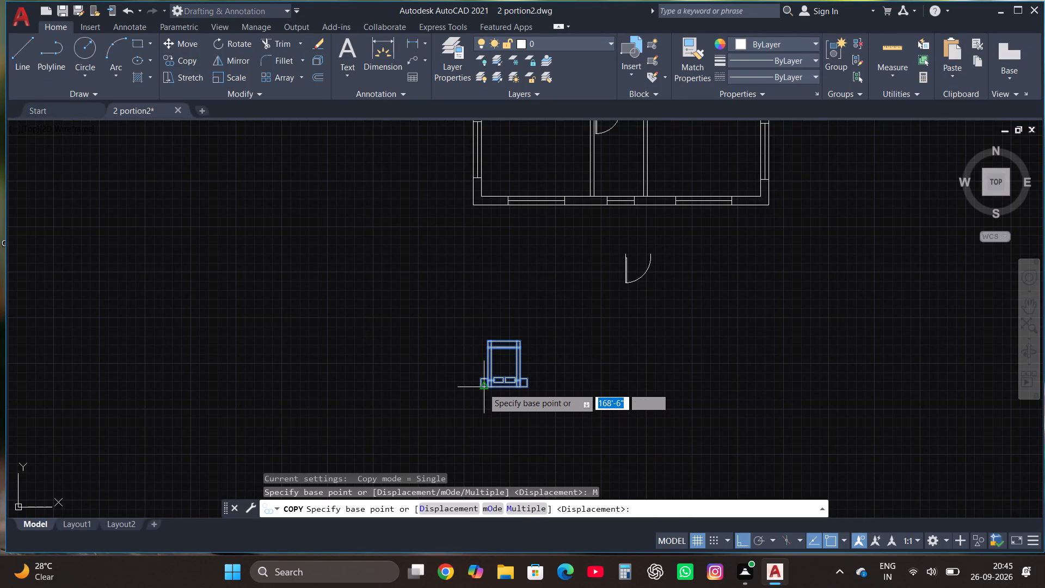
pyautogui.click(477, 388)
pyautogui.scroll(-4, 475, 423)
pyautogui.scroll(3, 476, 377)
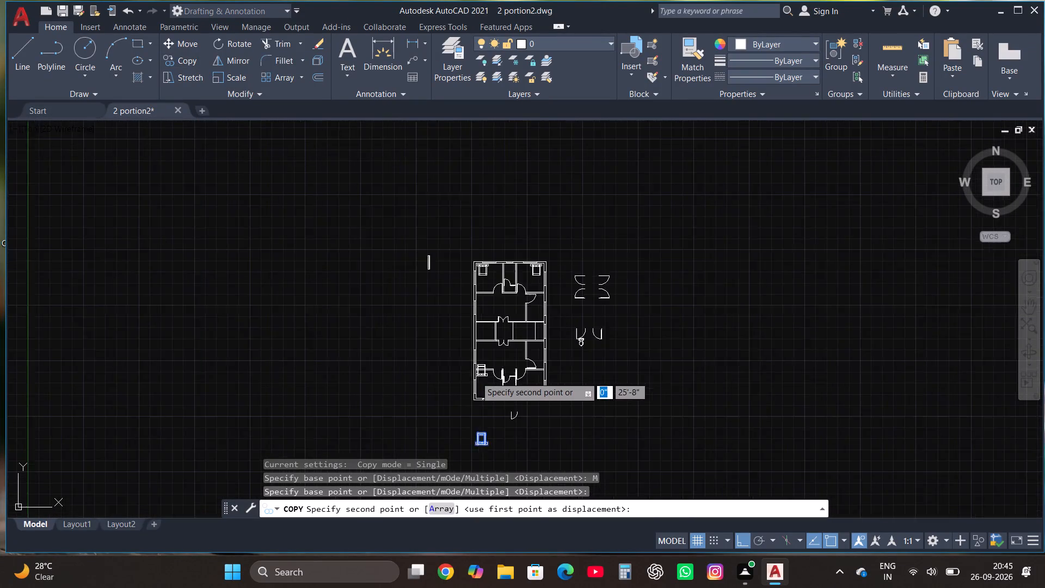
pyautogui.press('F8')
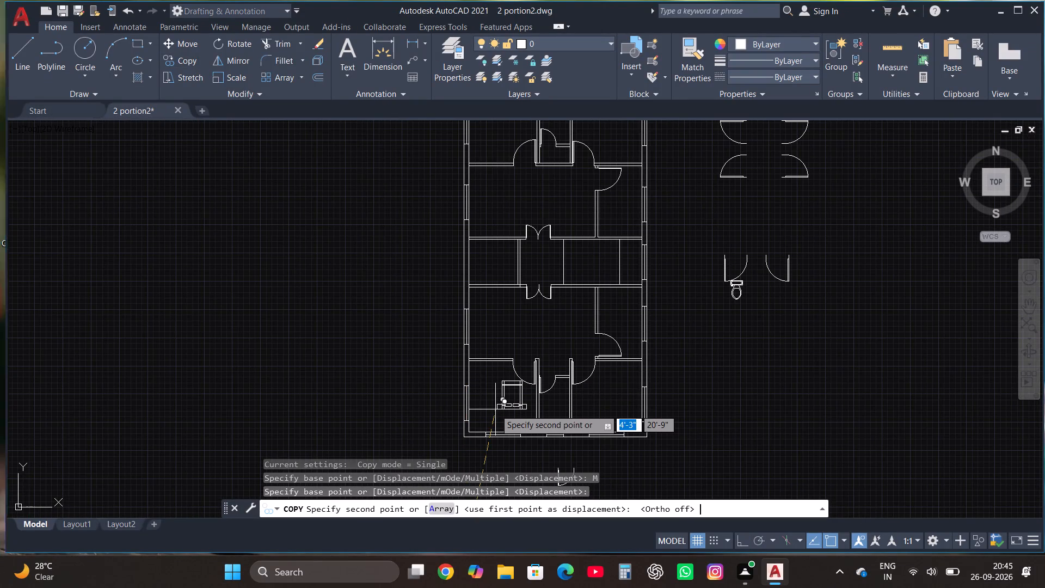
pyautogui.scroll(2, 463, 442)
pyautogui.scroll(1, 534, 399)
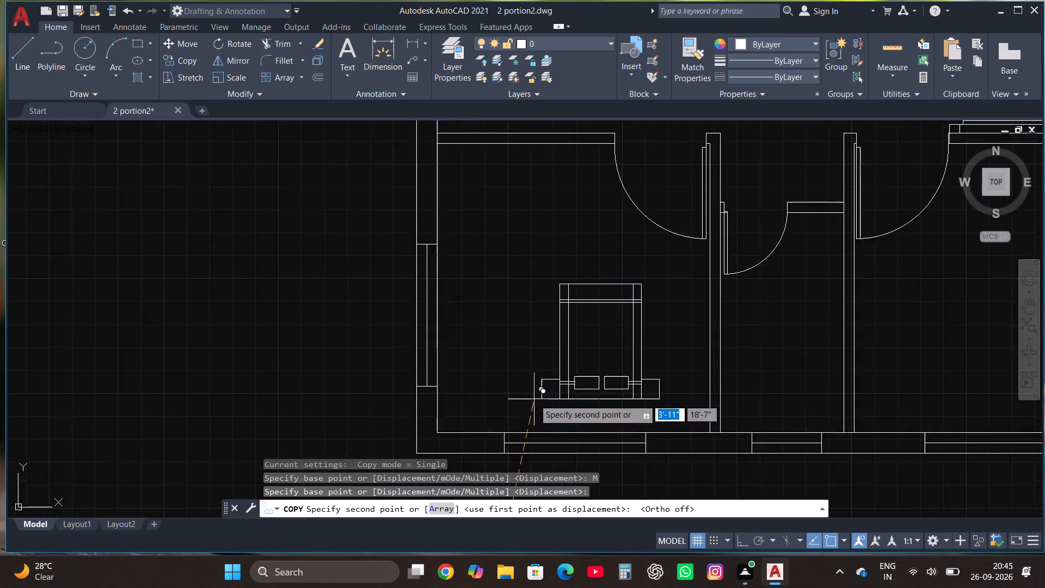
pyautogui.scroll(1, 533, 400)
pyautogui.click(392, 438)
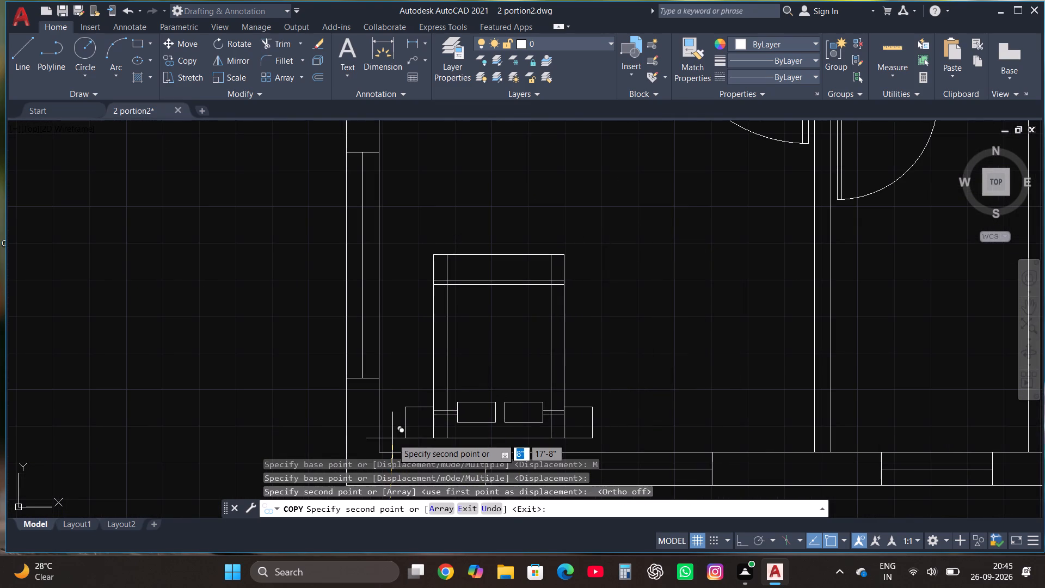
# Place another copy of the bed set in the lower-right corner of the bottom-right bedroom and finish copying.
pyautogui.scroll(-2, 290, 415)
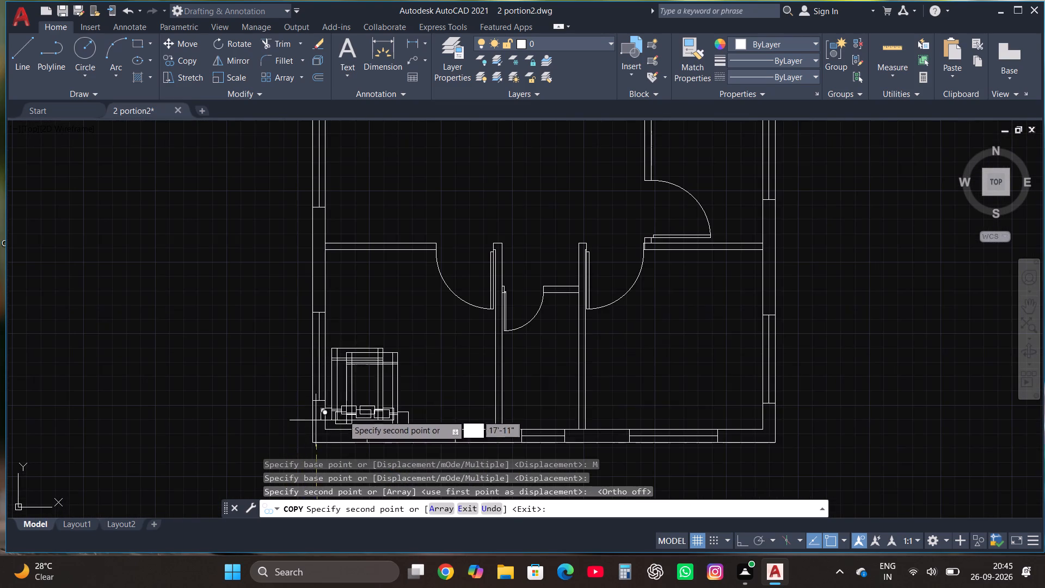
pyautogui.scroll(2, 691, 433)
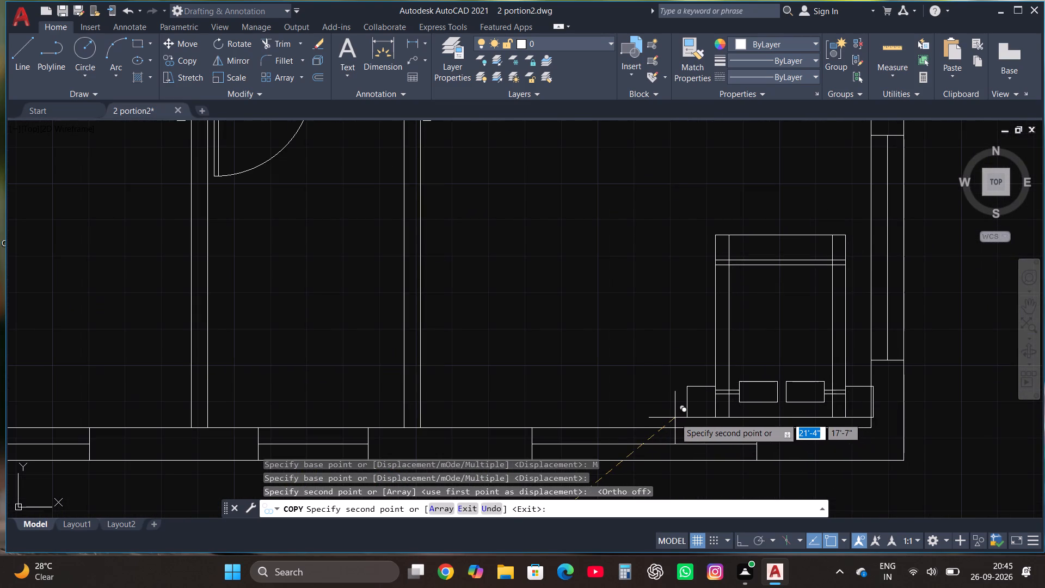
pyautogui.click(658, 418)
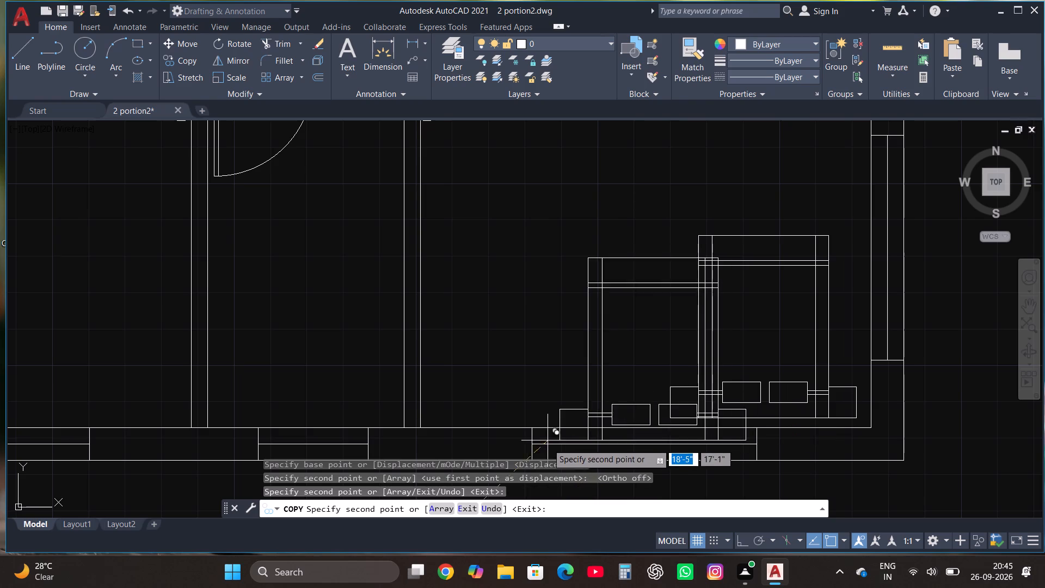
pyautogui.press('Escape')
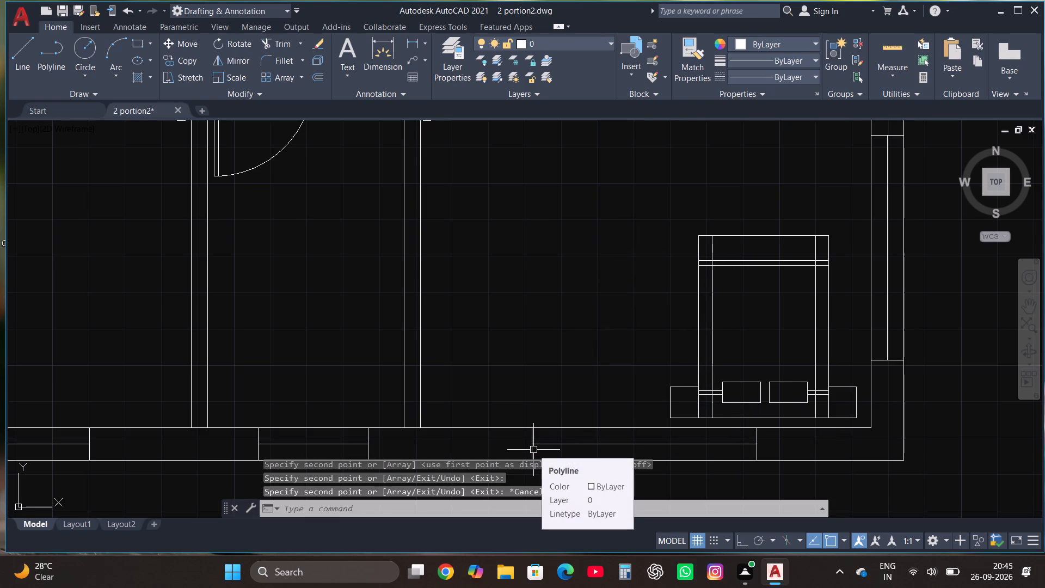
# Delete the six spare door symbols beside the floor plan's right outer wall, keeping the toilet.
pyautogui.scroll(-3, 532, 450)
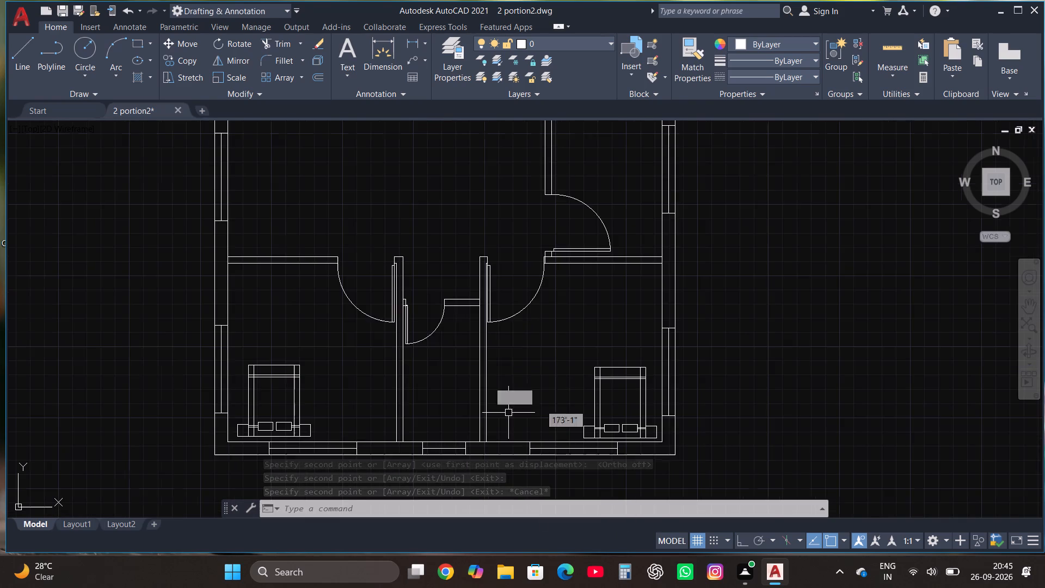
pyautogui.scroll(-4, 378, 391)
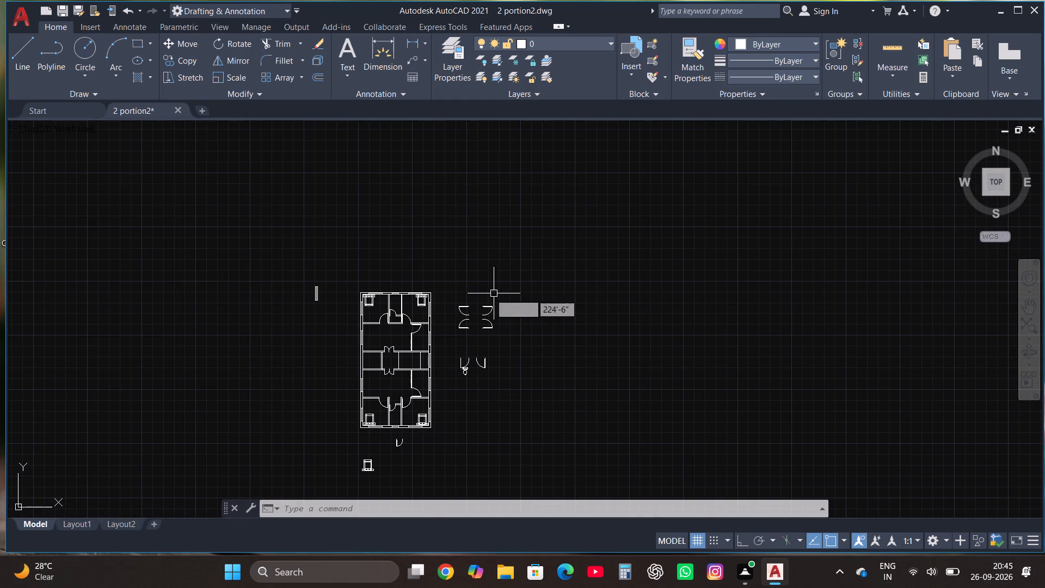
pyautogui.scroll(3, 506, 360)
pyautogui.click(499, 371)
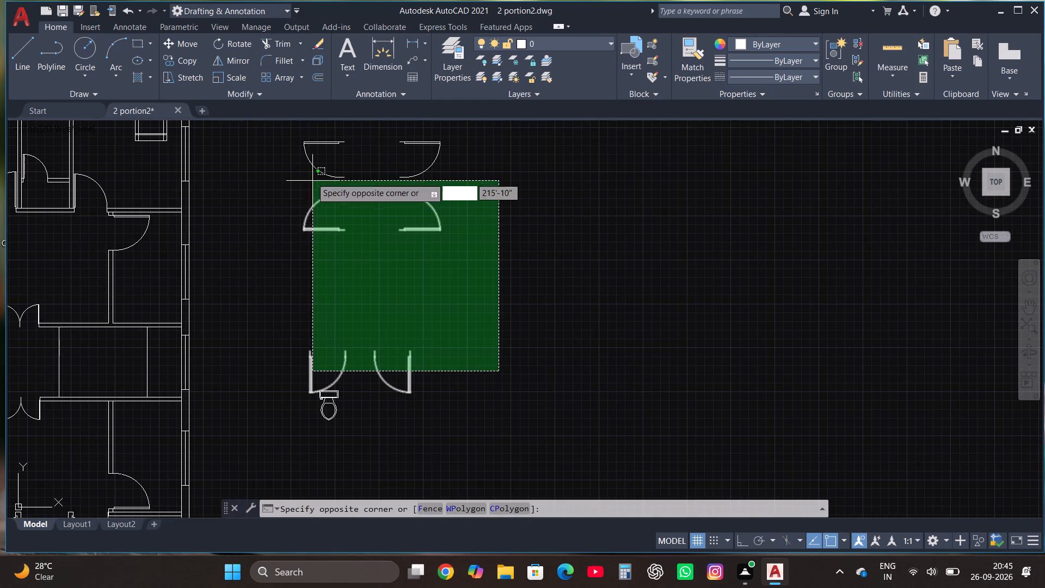
pyautogui.click(297, 158)
pyautogui.press('Delete')
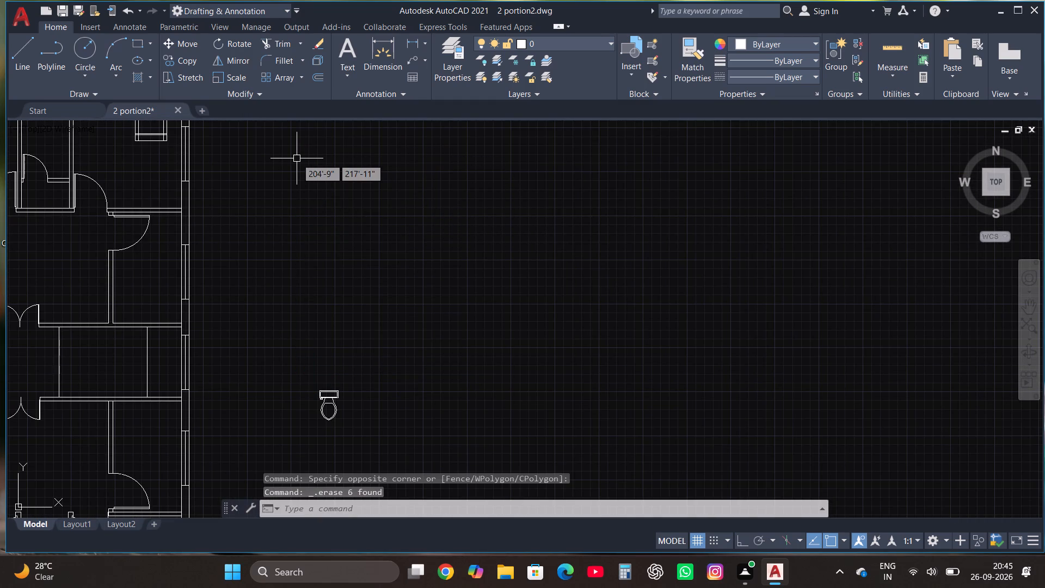
# Delete the spare window piece standing outside the floor plan near its upper-left corner.
pyautogui.scroll(-3, 386, 227)
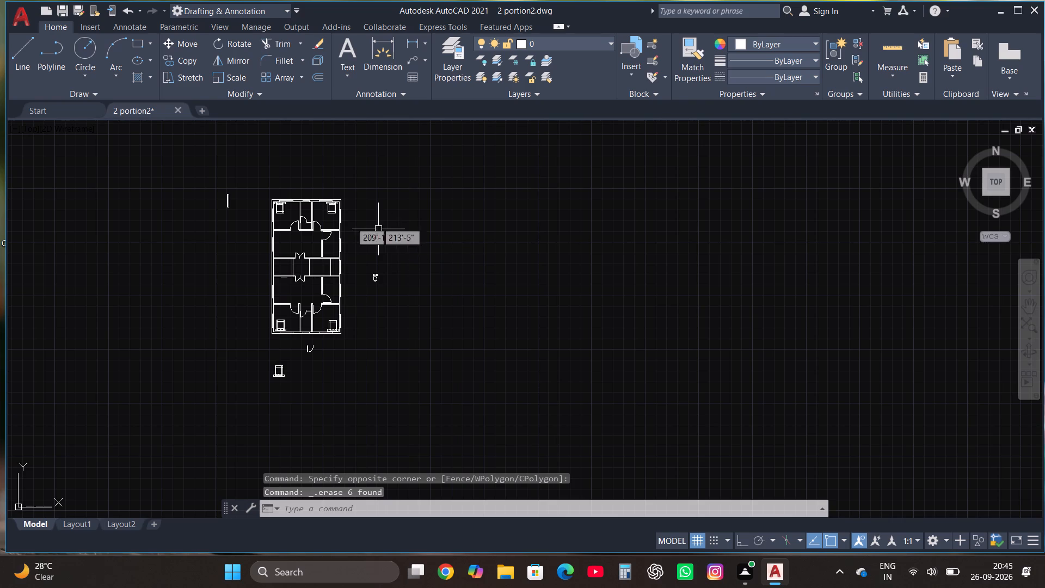
pyautogui.scroll(2, 245, 207)
pyautogui.click(236, 222)
pyautogui.click(167, 158)
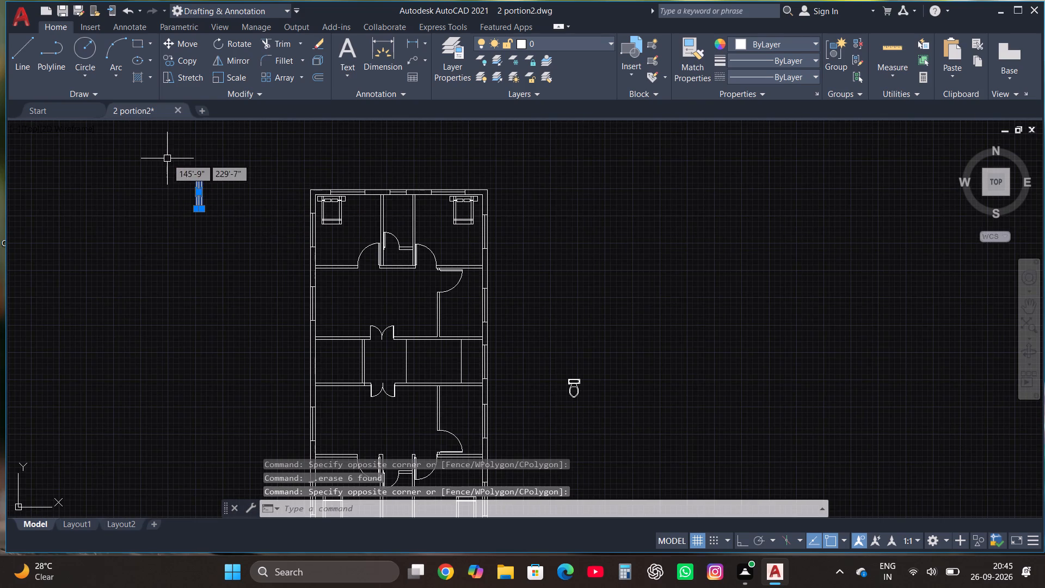
pyautogui.press('Delete')
# Delete the spare bed set and the spare door symbol below the floor plan.
pyautogui.scroll(-2, 389, 233)
pyautogui.scroll(3, 358, 404)
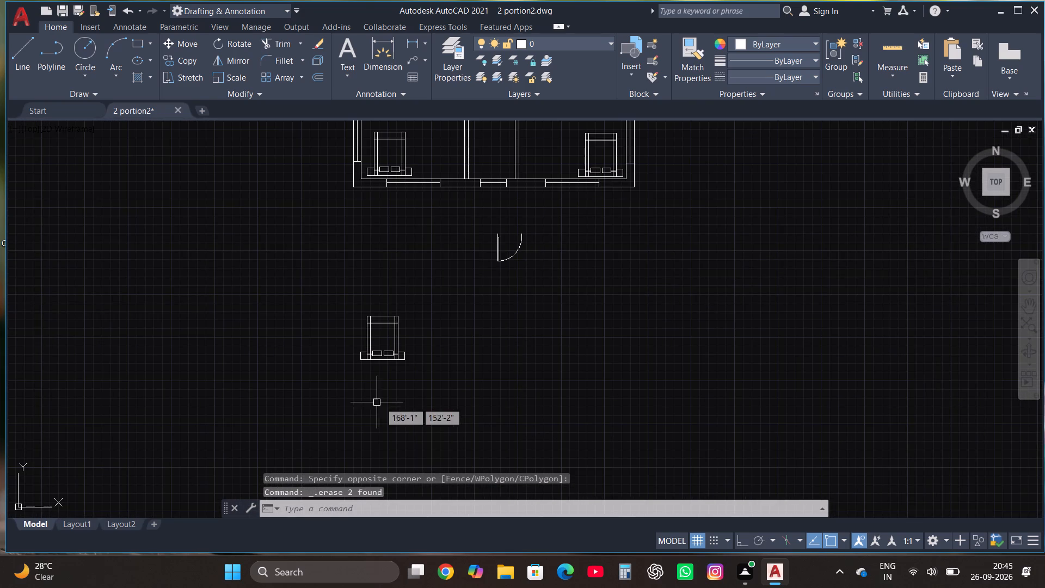
pyautogui.click(412, 402)
pyautogui.click(337, 286)
pyautogui.click(537, 305)
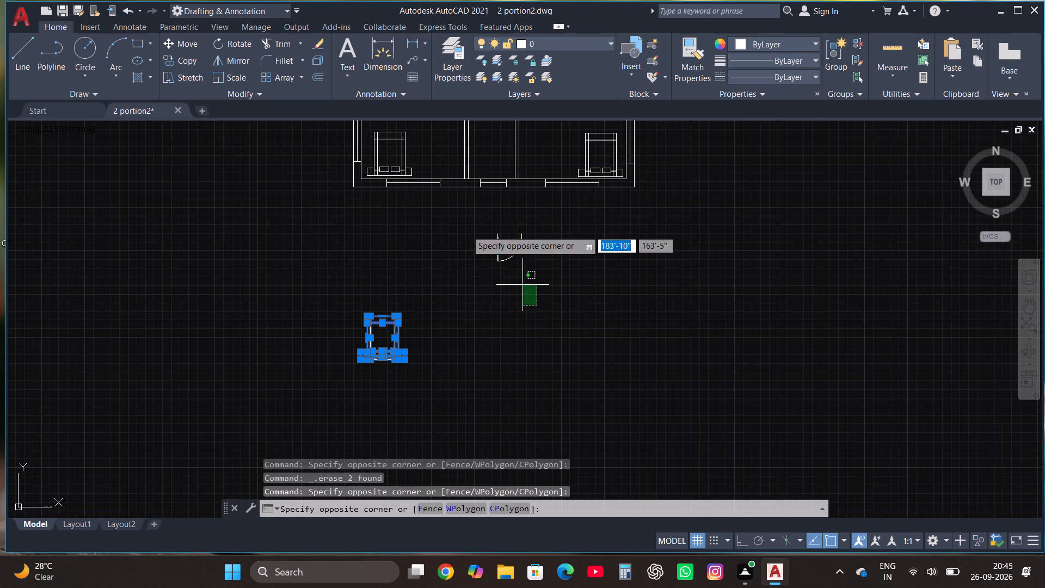
pyautogui.click(465, 223)
pyautogui.press('Delete')
# Mirror the toilet beside the plan across a horizontal line just above its tank, keeping the original.
pyautogui.scroll(-3, 436, 322)
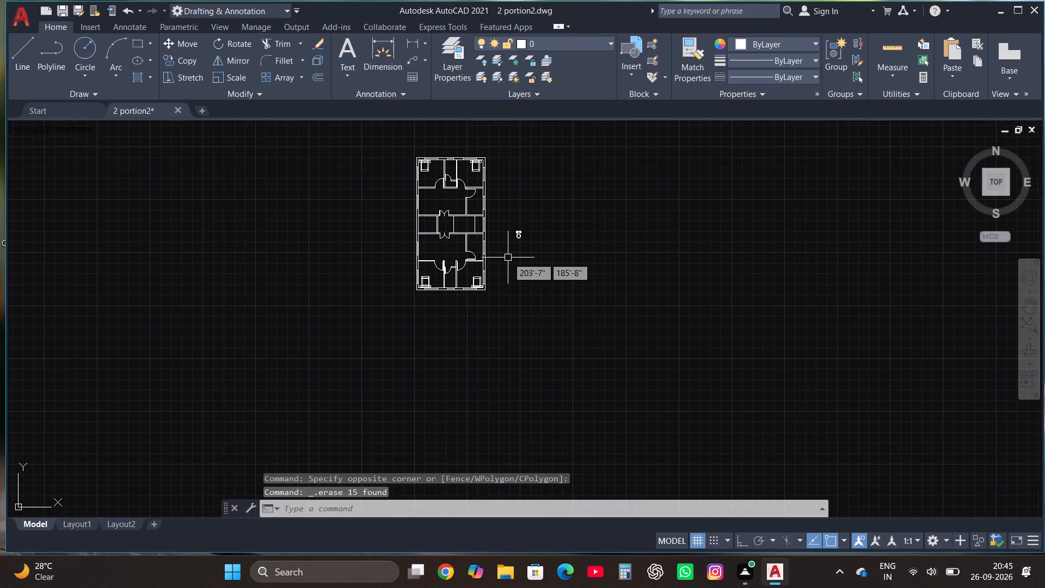
pyautogui.scroll(2, 530, 244)
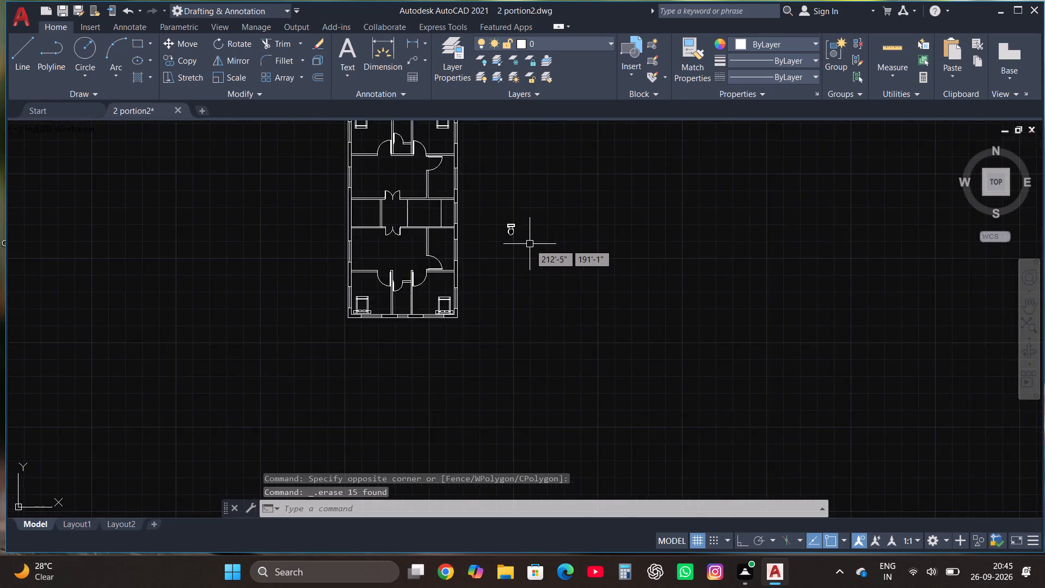
pyautogui.scroll(1, 530, 244)
pyautogui.scroll(2, 512, 176)
pyautogui.click(419, 220)
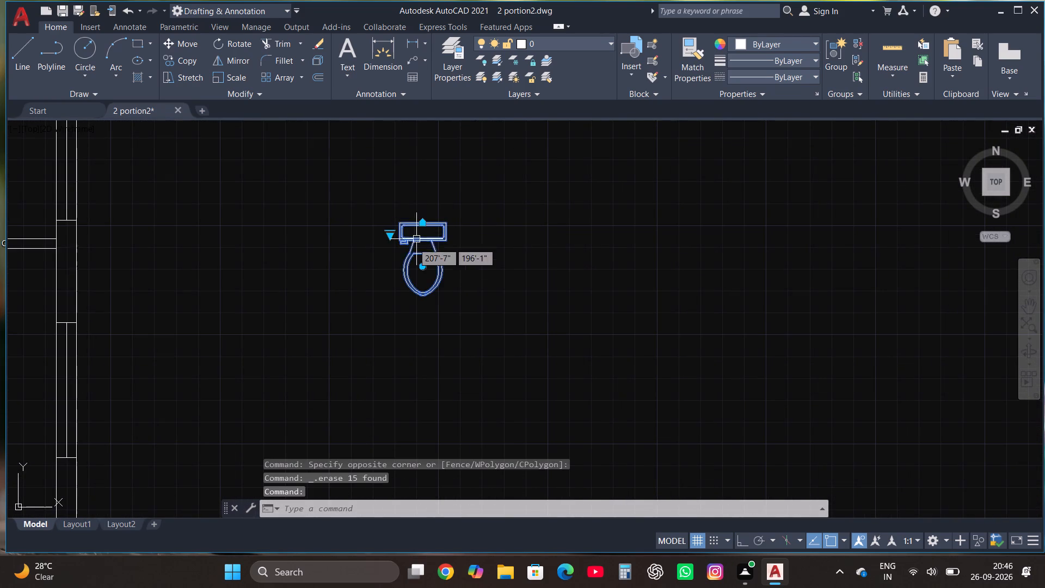
pyautogui.click(236, 62)
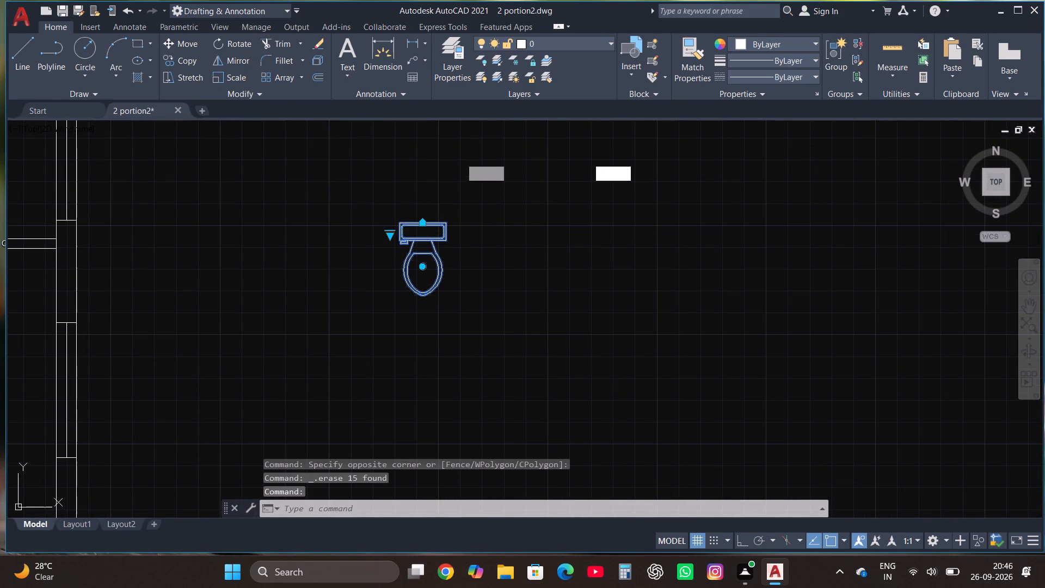
pyautogui.click(417, 210)
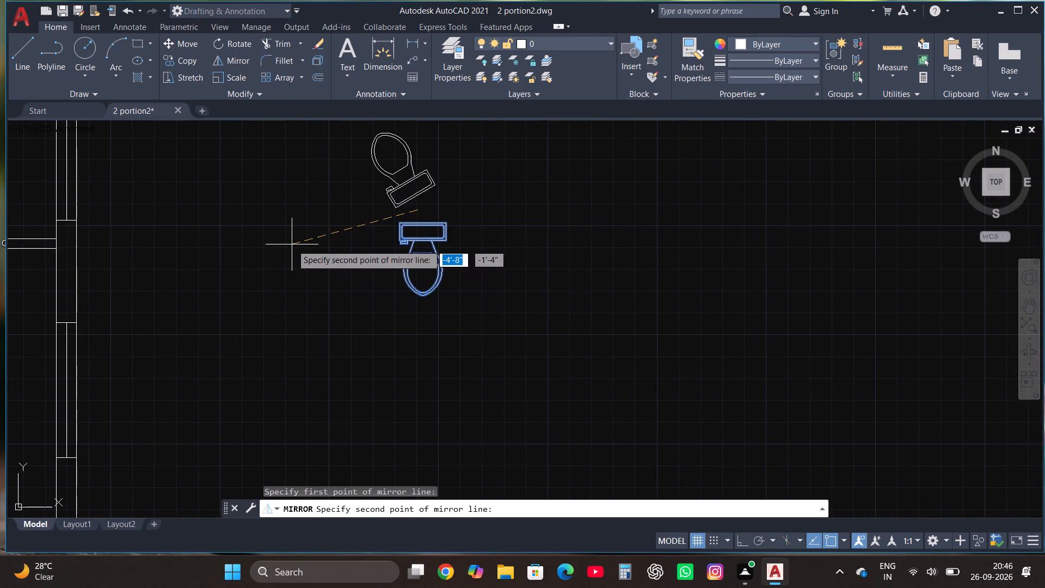
pyautogui.press('F8')
pyautogui.click(296, 237)
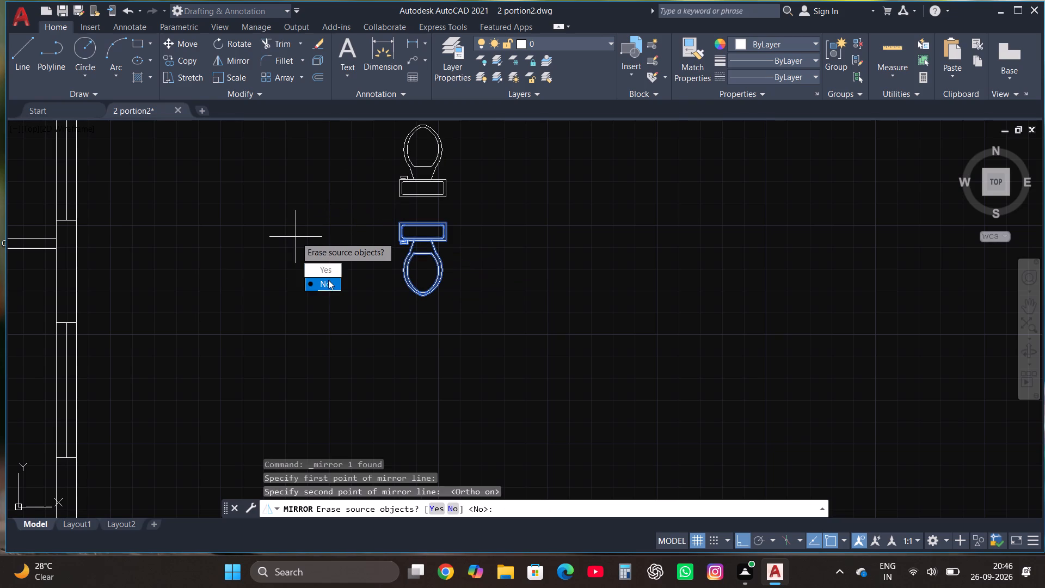
pyautogui.moveTo(327, 285); pyautogui.dragTo(296, 237)
# Move the original toilet into the bathroom between the two top bedrooms, with its tank against the top wall below the window.
pyautogui.scroll(-4, 472, 339)
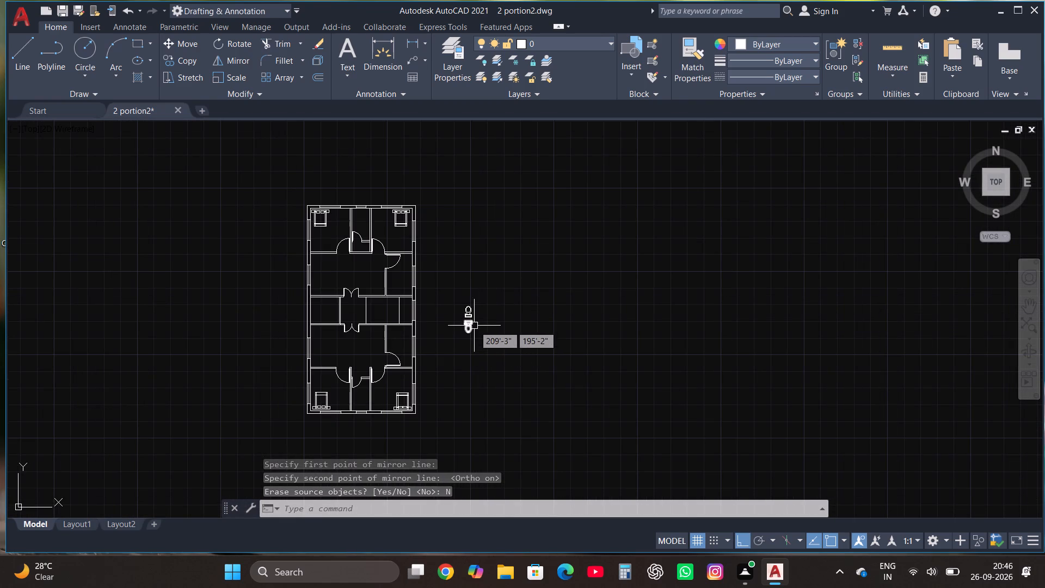
pyautogui.scroll(3, 474, 326)
pyautogui.click(441, 318)
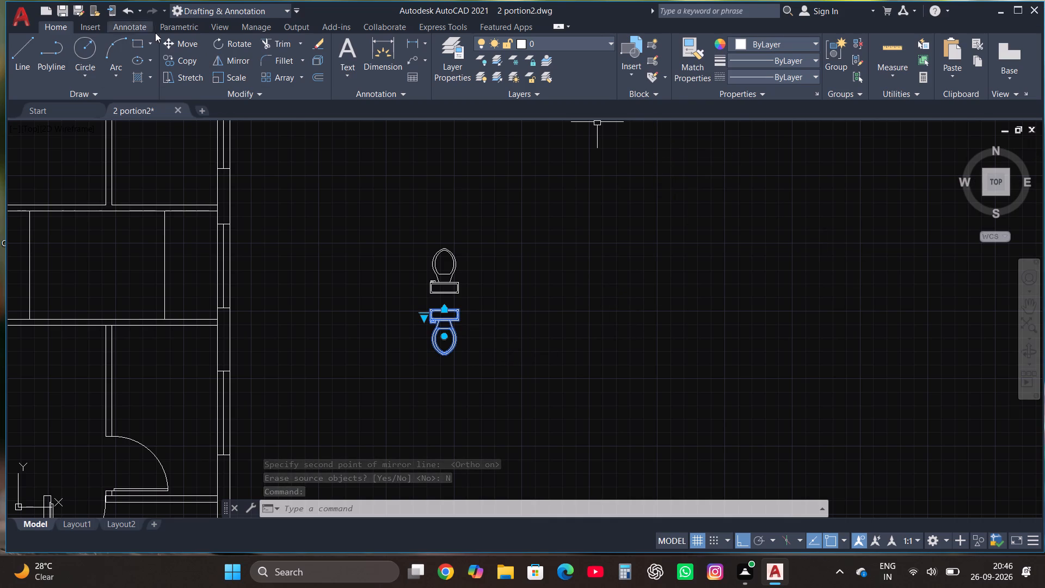
pyautogui.click(188, 45)
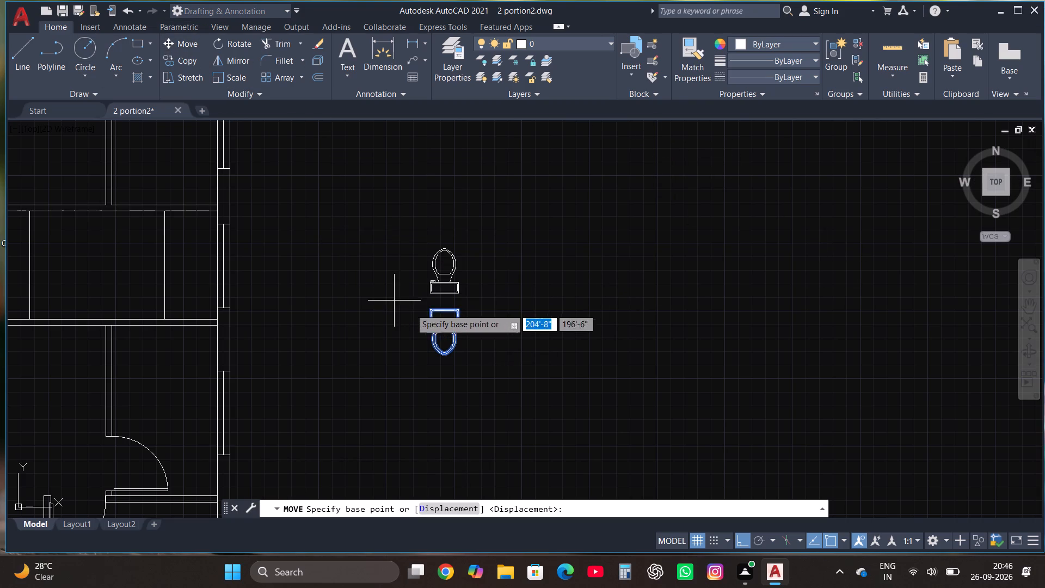
pyautogui.scroll(4, 419, 311)
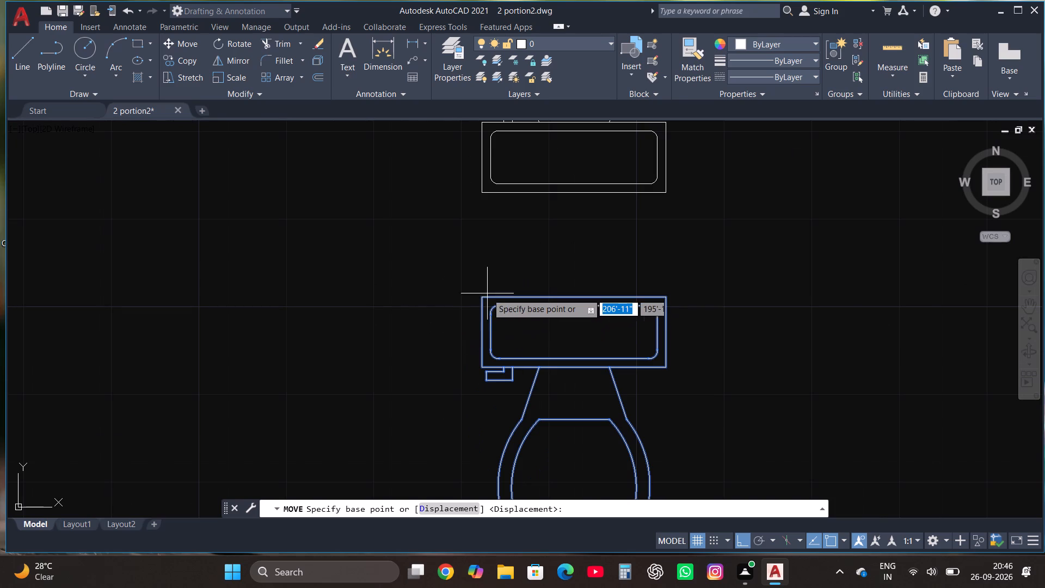
pyautogui.click(480, 296)
pyautogui.scroll(-5, 538, 292)
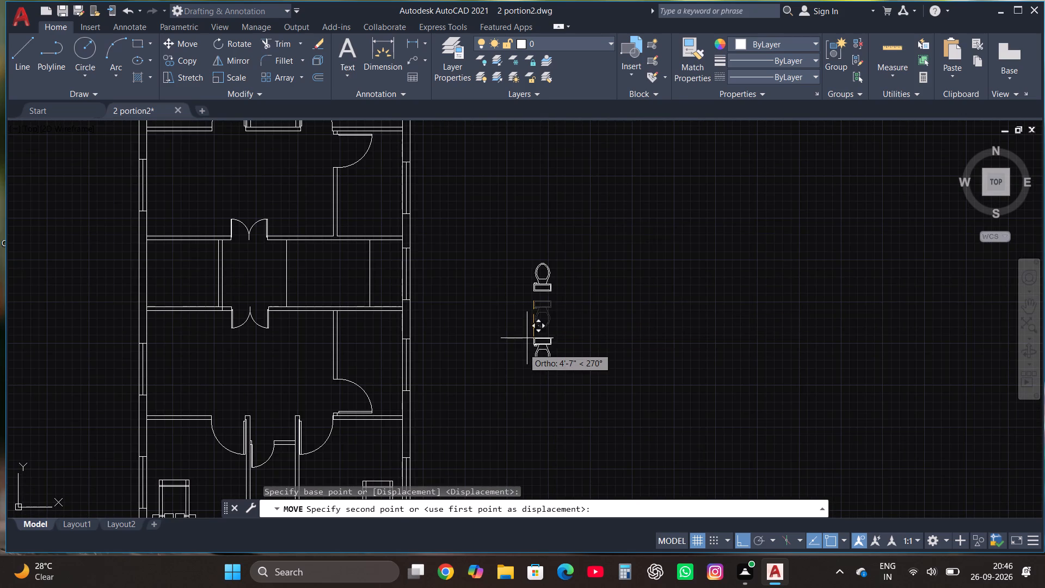
pyautogui.press('F8')
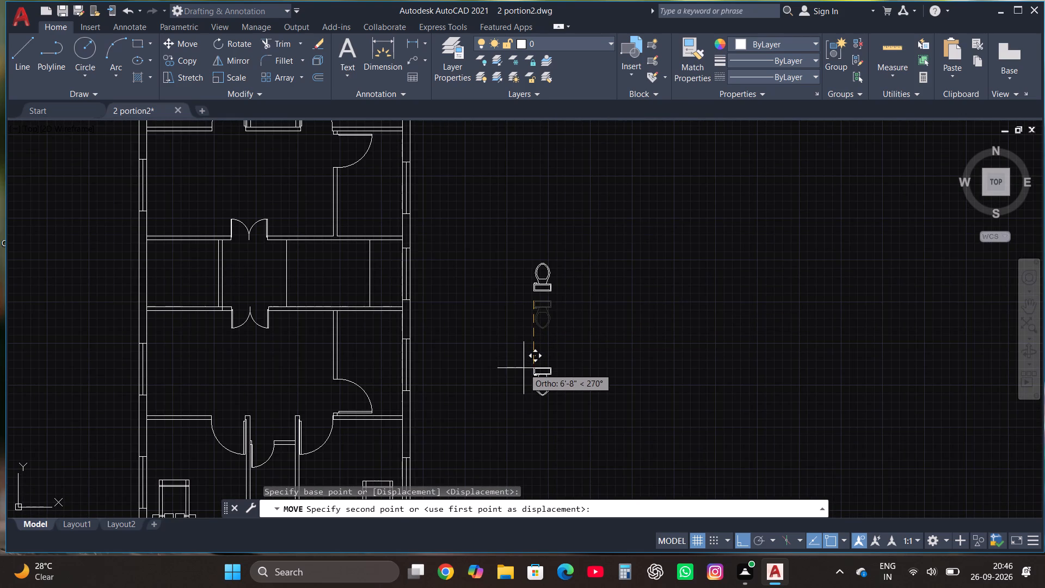
pyautogui.scroll(-2, 544, 397)
pyautogui.scroll(4, 414, 247)
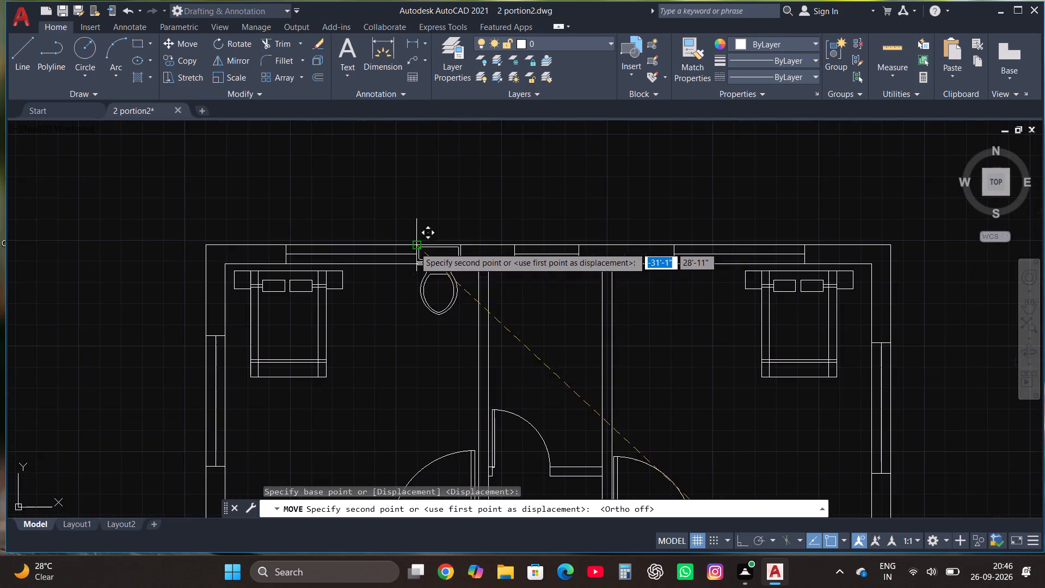
pyautogui.scroll(2, 523, 278)
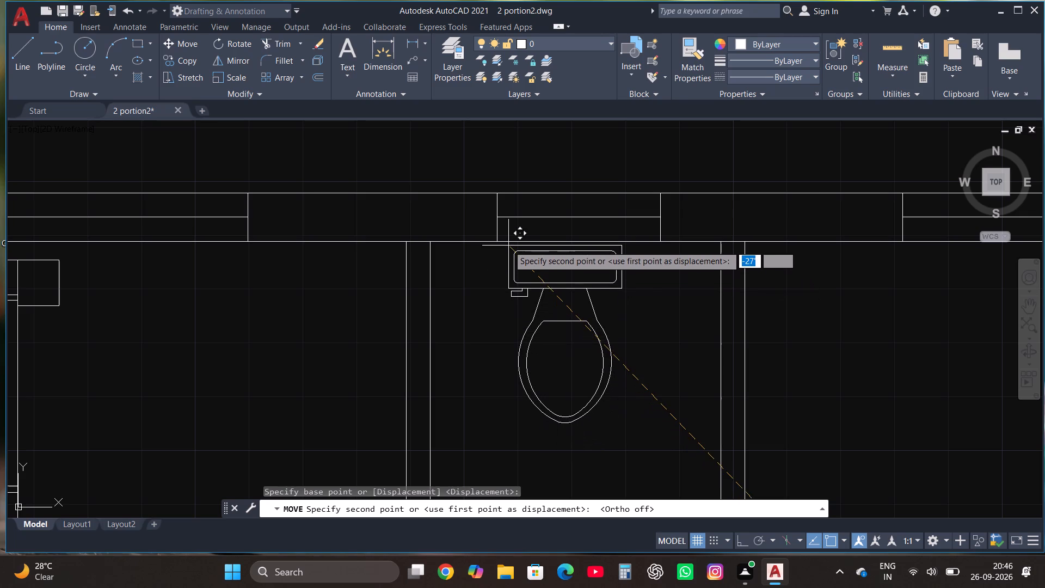
pyautogui.click(508, 244)
# Copy the mirrored toilet beside the plan into the bottom bathroom, with its tank against the bottom wall above the window.
pyautogui.scroll(-3, 369, 262)
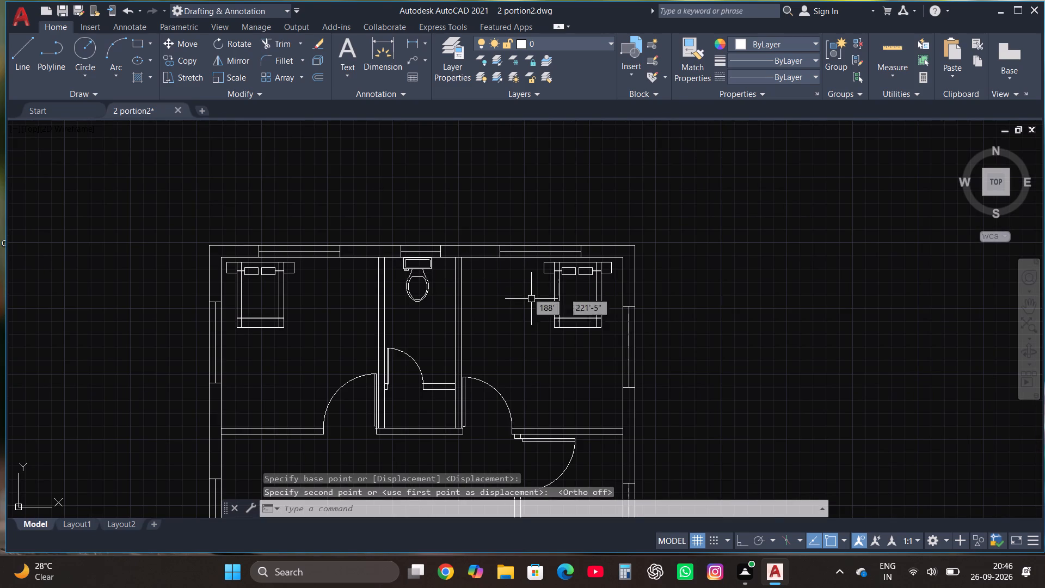
pyautogui.scroll(-3, 445, 200)
pyautogui.scroll(3, 550, 330)
pyautogui.moveTo(550, 330); pyautogui.dragTo(548, 324)
pyautogui.click(469, 205)
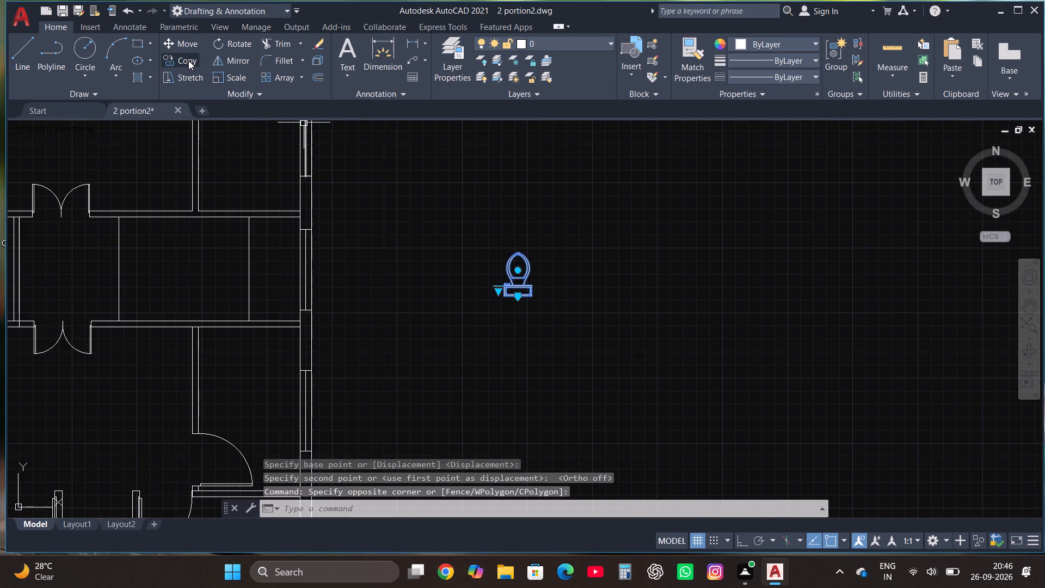
pyautogui.click(188, 60)
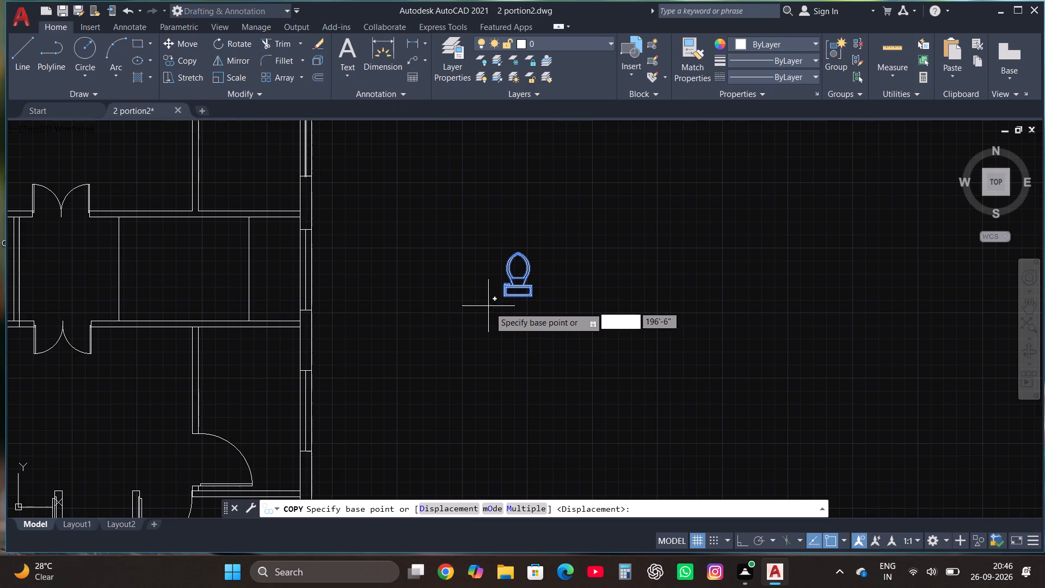
pyautogui.click(503, 297)
pyautogui.scroll(-2, 613, 266)
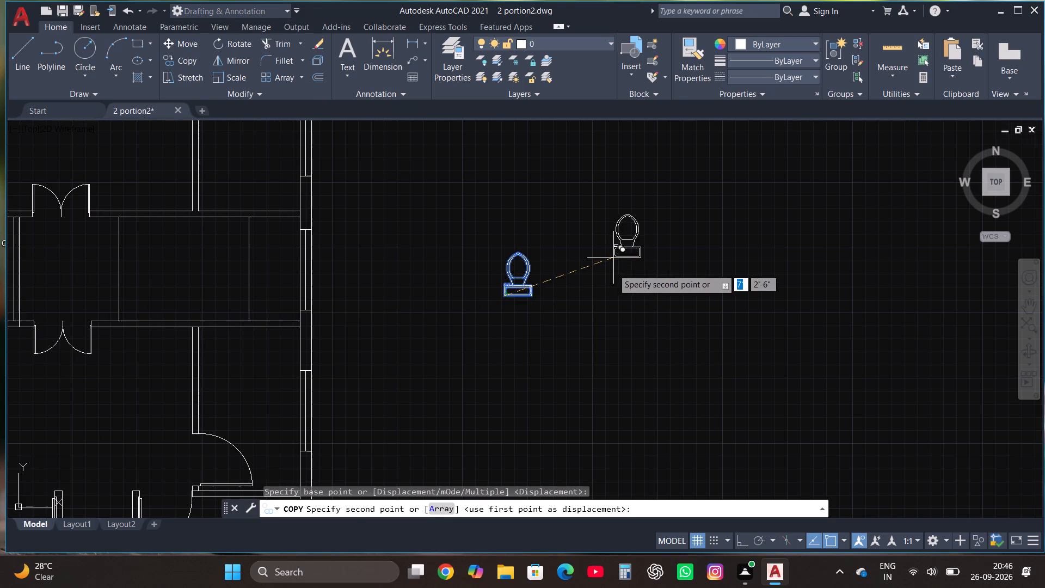
pyautogui.scroll(-1, 613, 271)
pyautogui.scroll(4, 476, 371)
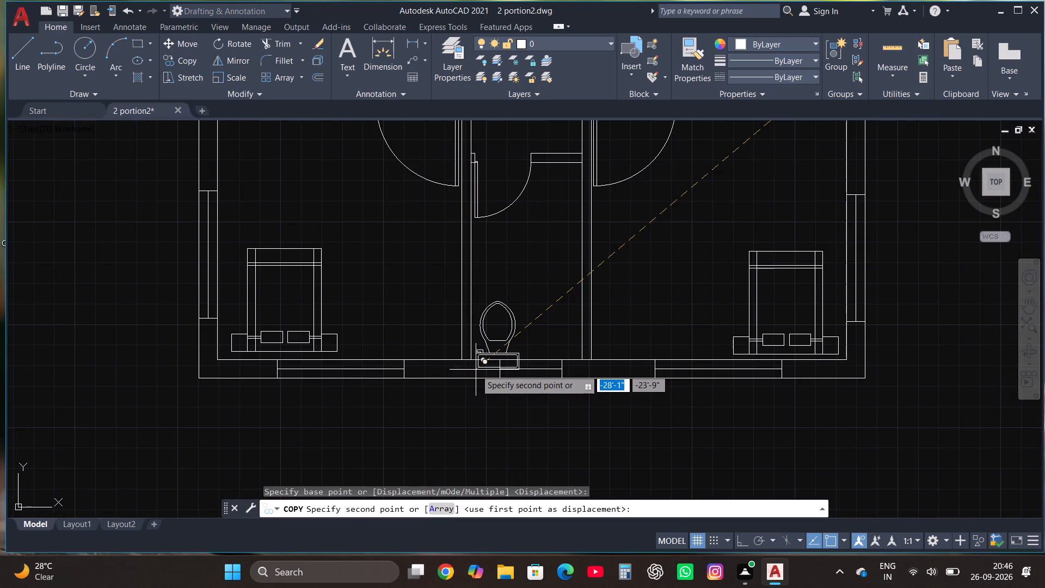
pyautogui.scroll(3, 528, 359)
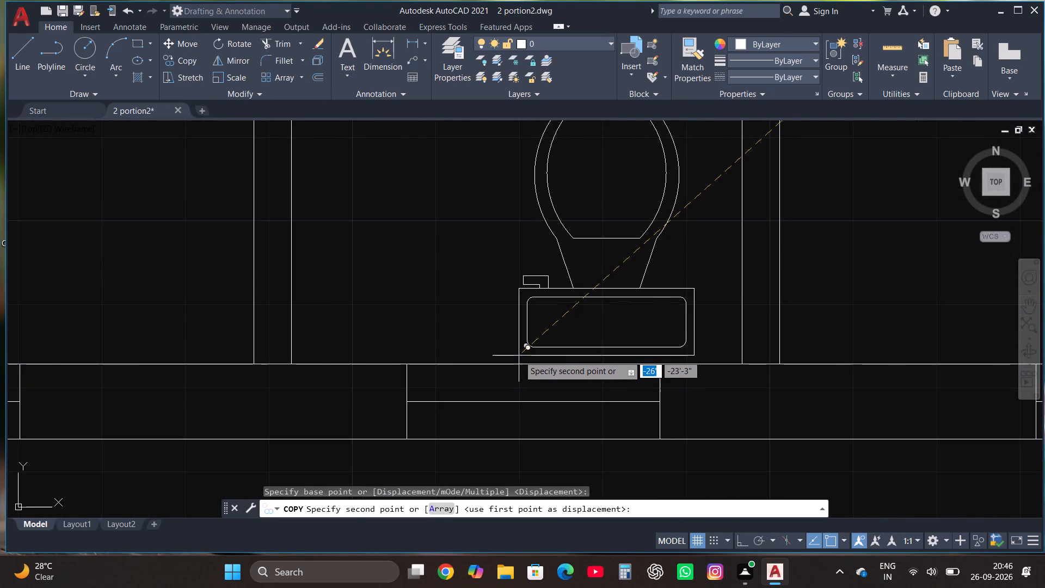
pyautogui.click(519, 356)
pyautogui.scroll(-4, 405, 387)
pyautogui.scroll(-2, 475, 396)
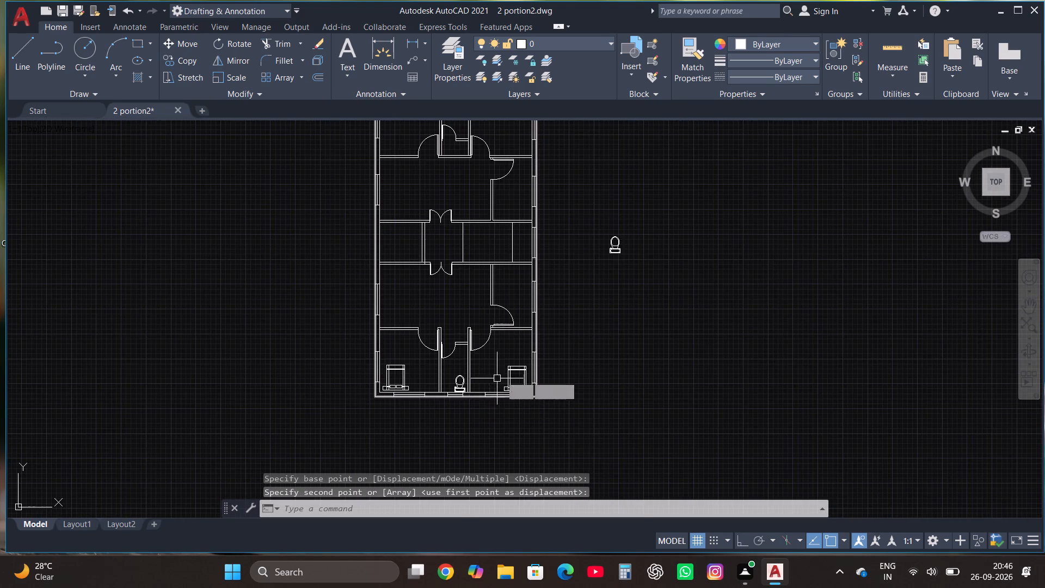
# Delete the spare toilet standing outside the floor plan.
pyautogui.scroll(-1, 508, 377)
pyautogui.scroll(1, 549, 277)
pyautogui.click(611, 330)
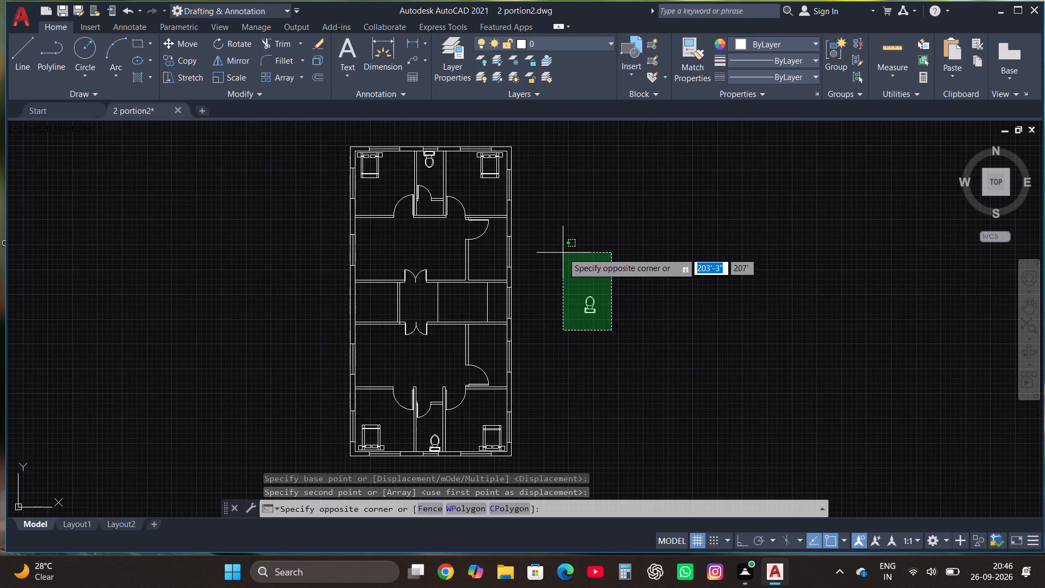
pyautogui.click(563, 253)
pyautogui.press('Delete')
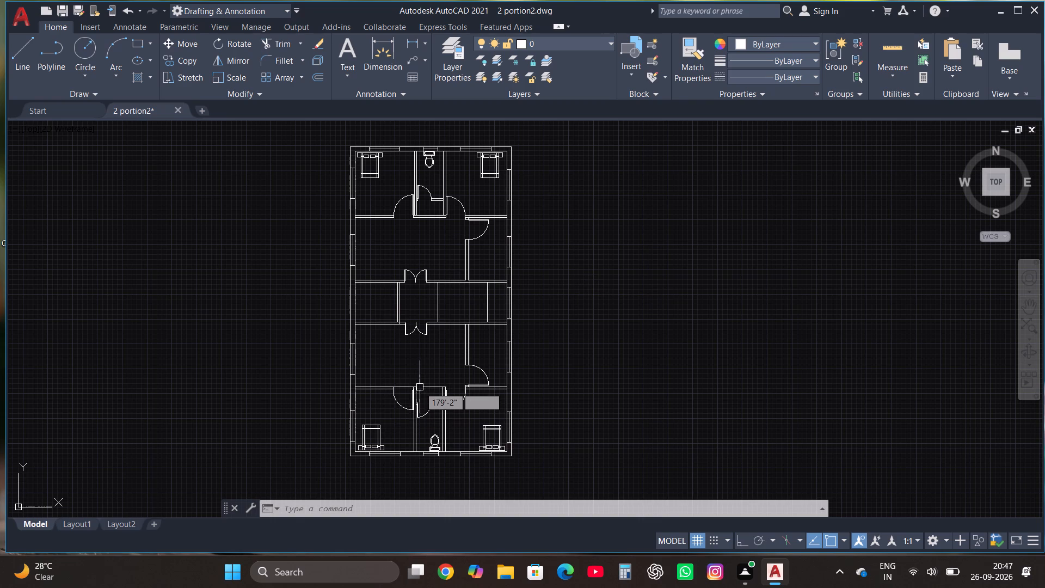
# Draw a nearly square rectangle about 1'-1" high in the upper-left corner of the room below the top-left bedroom.
pyautogui.scroll(3, 335, 215)
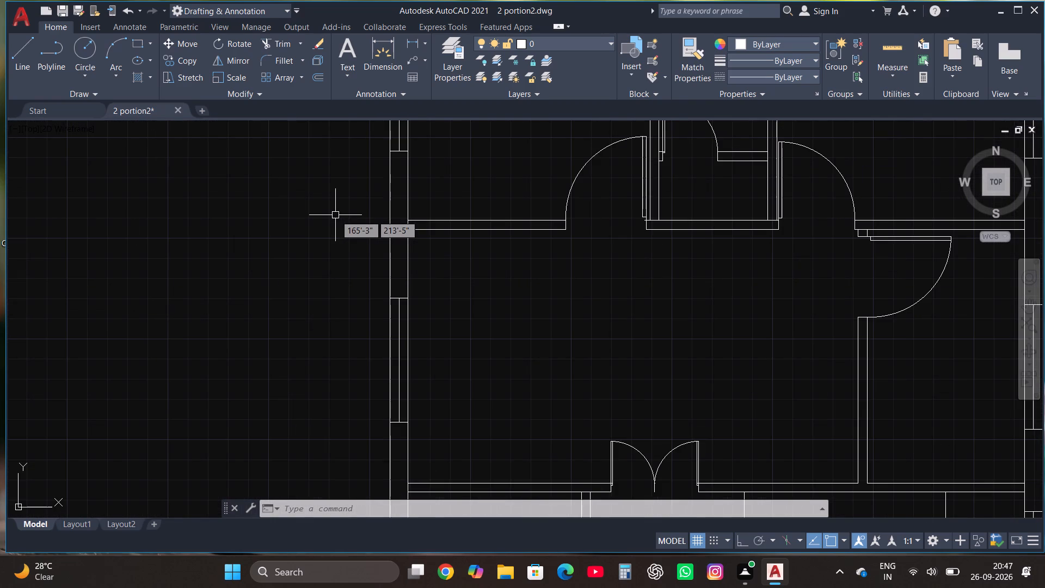
pyautogui.scroll(1, 628, 229)
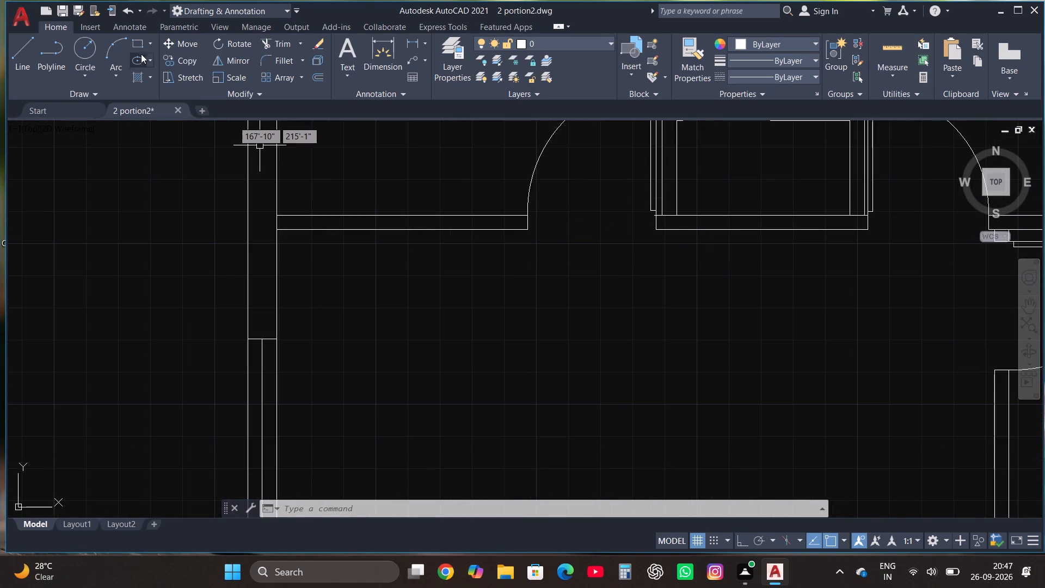
pyautogui.click(137, 46)
pyautogui.scroll(2, 313, 255)
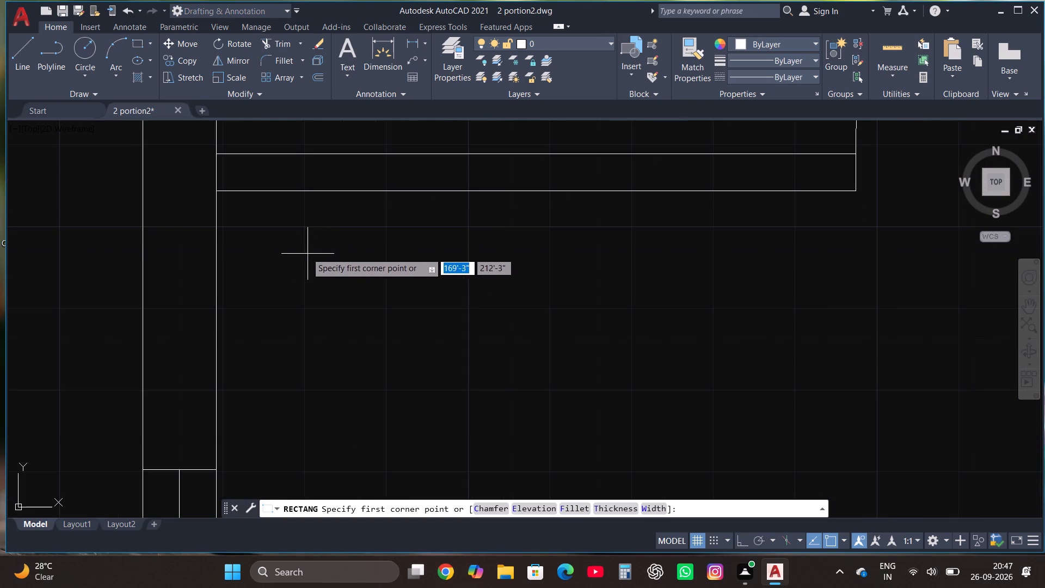
pyautogui.click(241, 213)
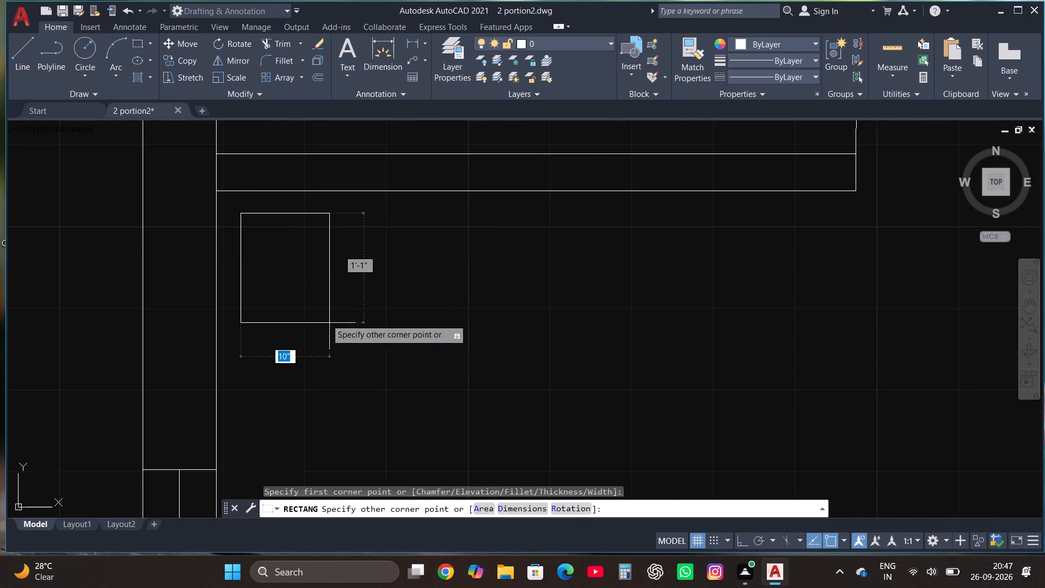
pyautogui.click(359, 326)
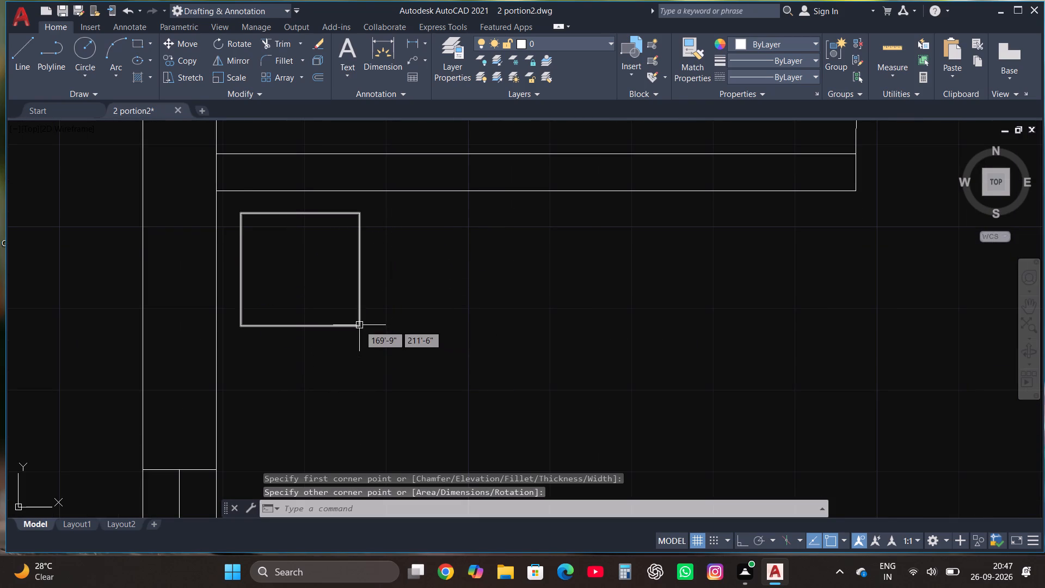
# Offset the small square rectangle slightly inward, picking the distance by two points, to give it a double outline.
pyautogui.click(313, 213)
pyautogui.click(316, 76)
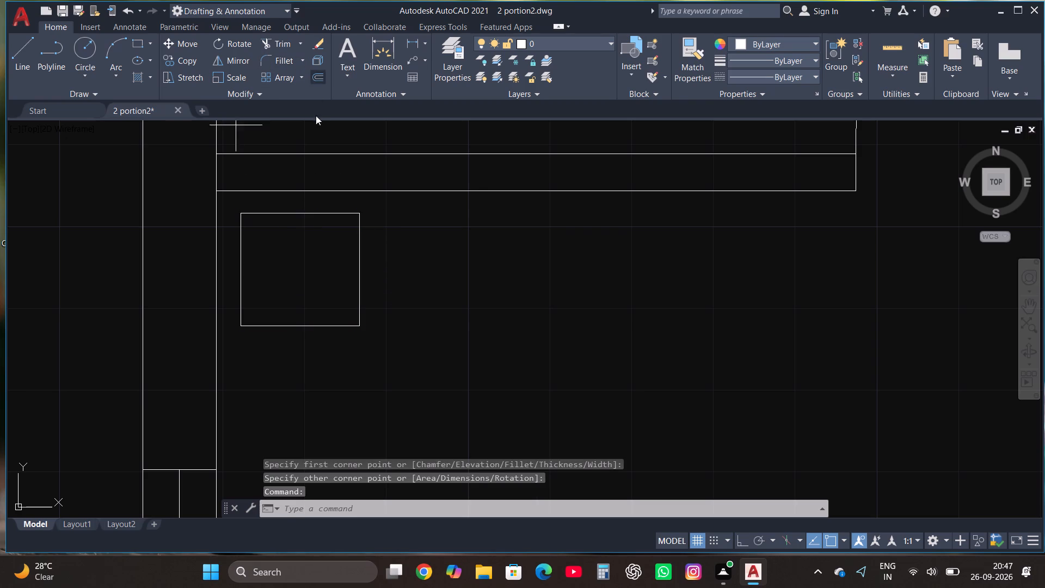
pyautogui.click(293, 213)
pyautogui.click(293, 222)
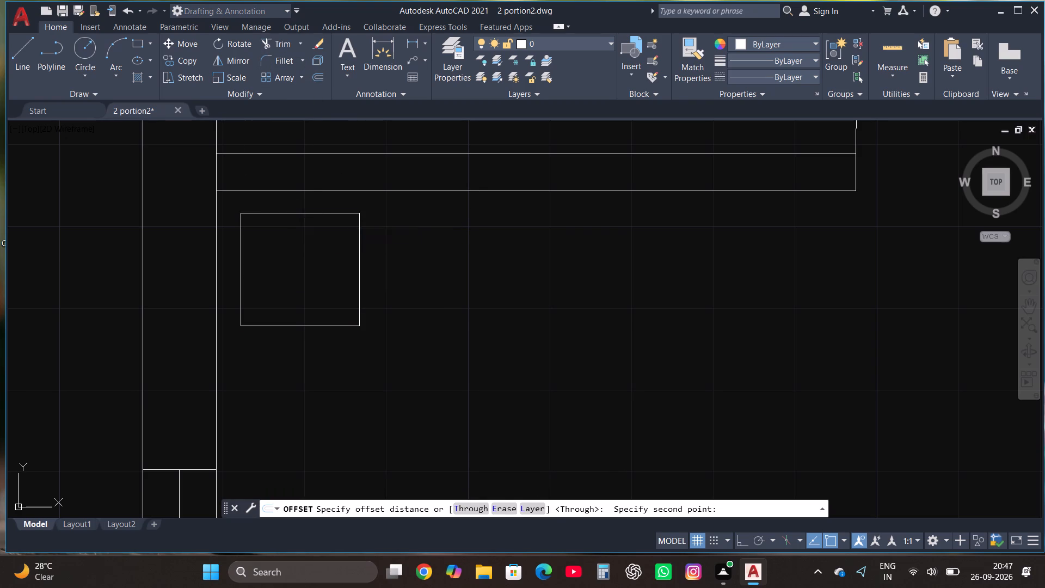
pyautogui.click(290, 248)
pyautogui.scroll(-2, 317, 256)
pyautogui.scroll(2, 317, 261)
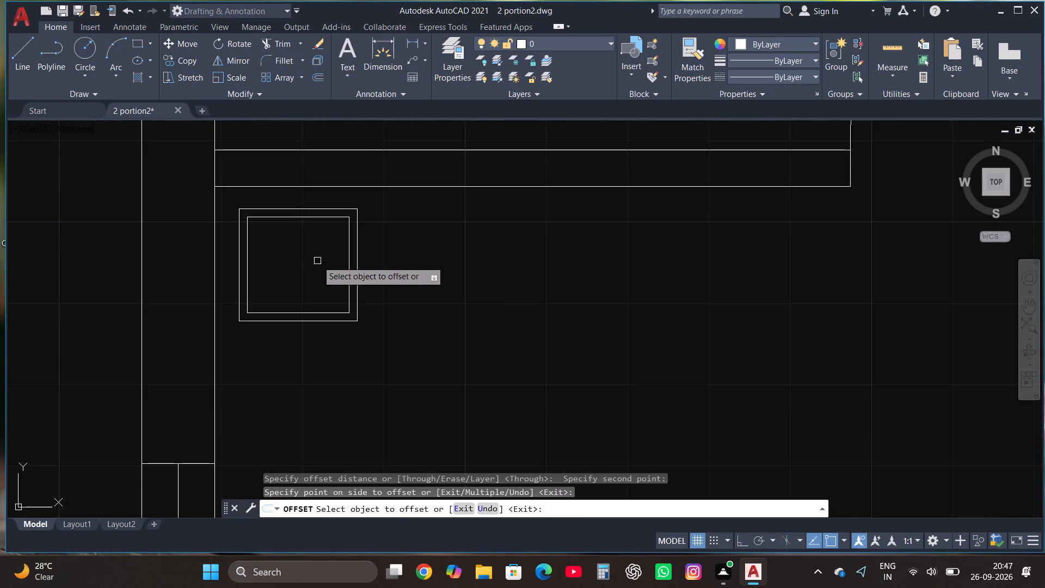
pyautogui.press('Escape')
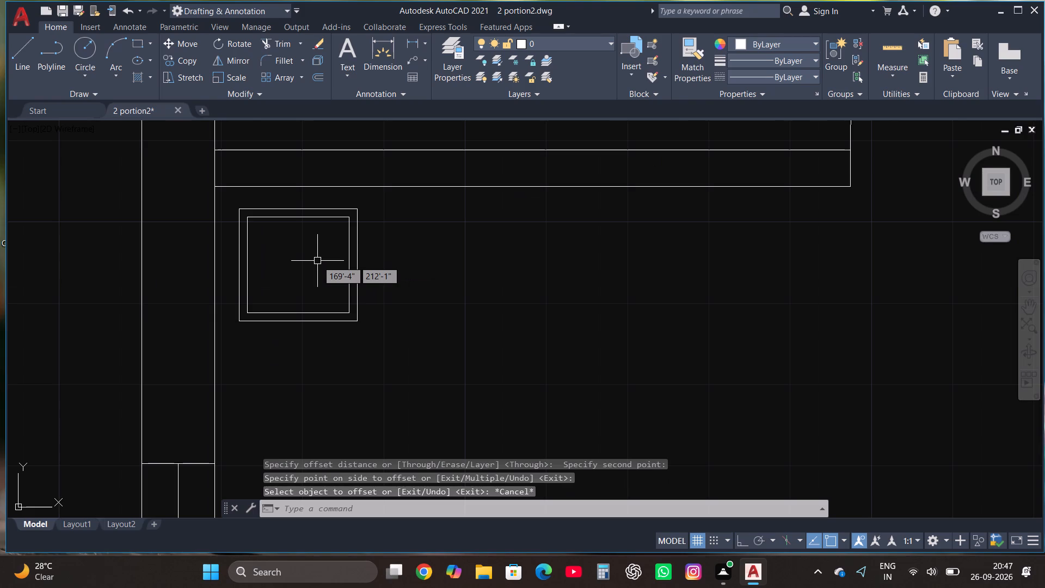
# Draw a wider rectangle of about the same height beside the double-outlined square, below the bedroom wall.
pyautogui.scroll(-2, 305, 334)
pyautogui.scroll(1, 400, 297)
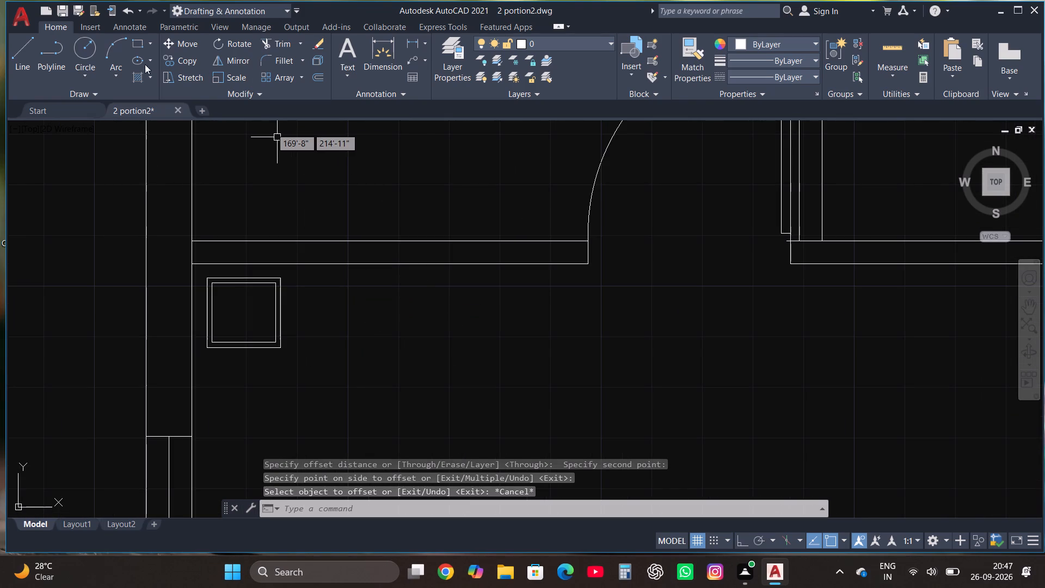
pyautogui.click(139, 45)
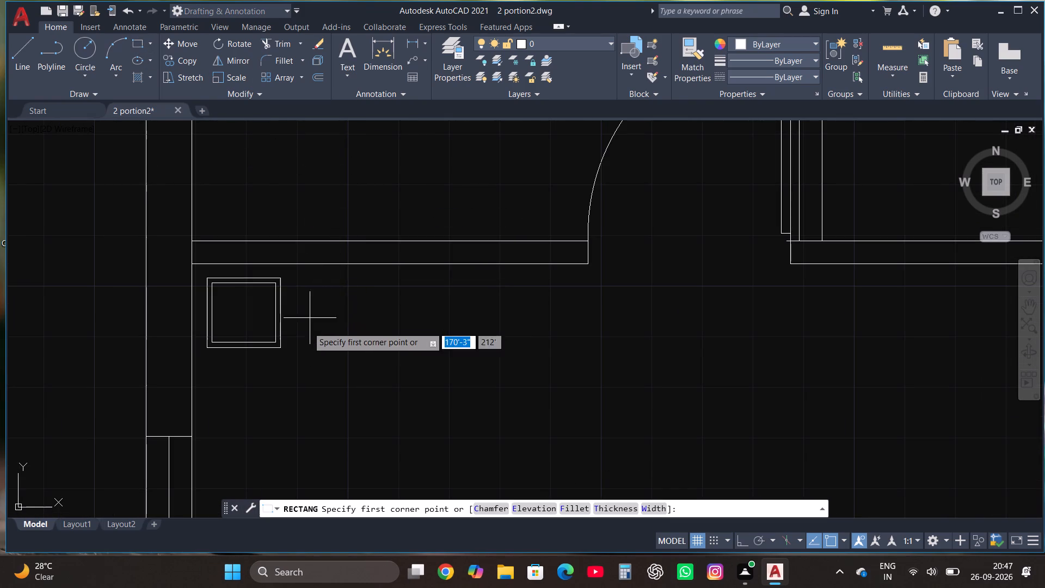
pyautogui.click(300, 347)
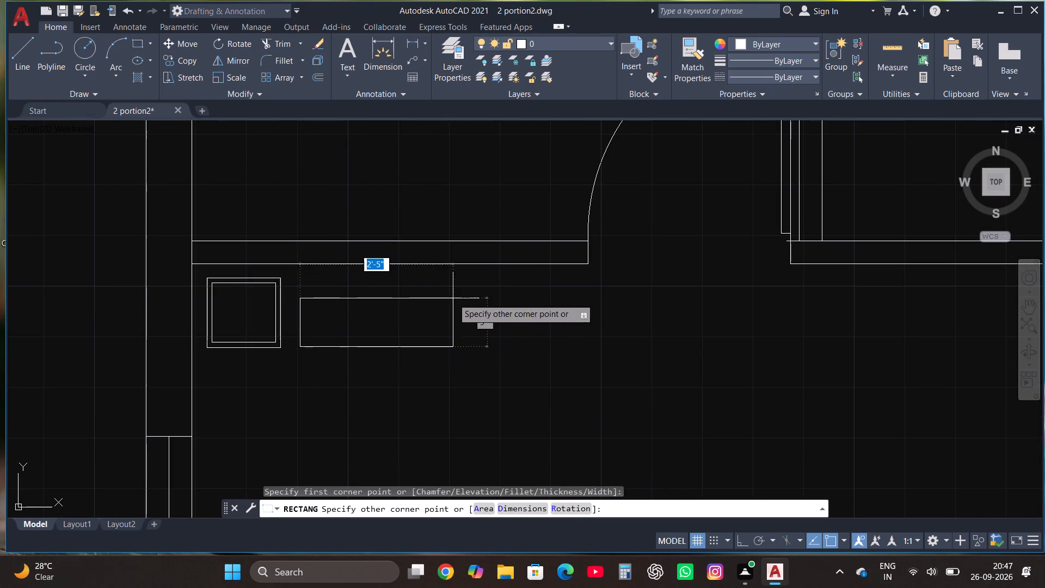
pyautogui.click(473, 278)
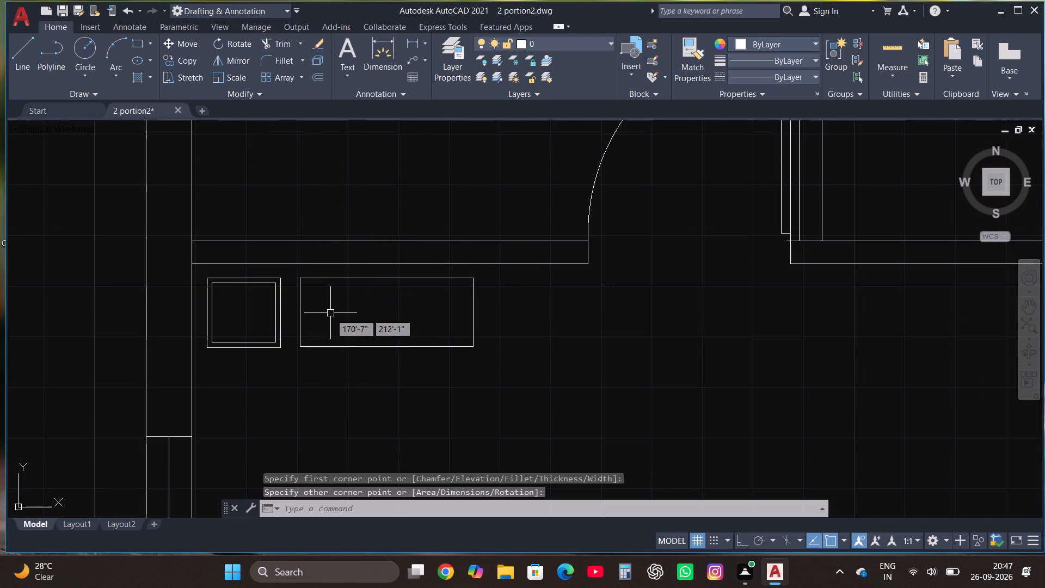
# Draw a line outline about 1" outside the wide rectangle's left, top and right sides, starting from its lower-left corner, with Ortho on.
pyautogui.scroll(2, 328, 342)
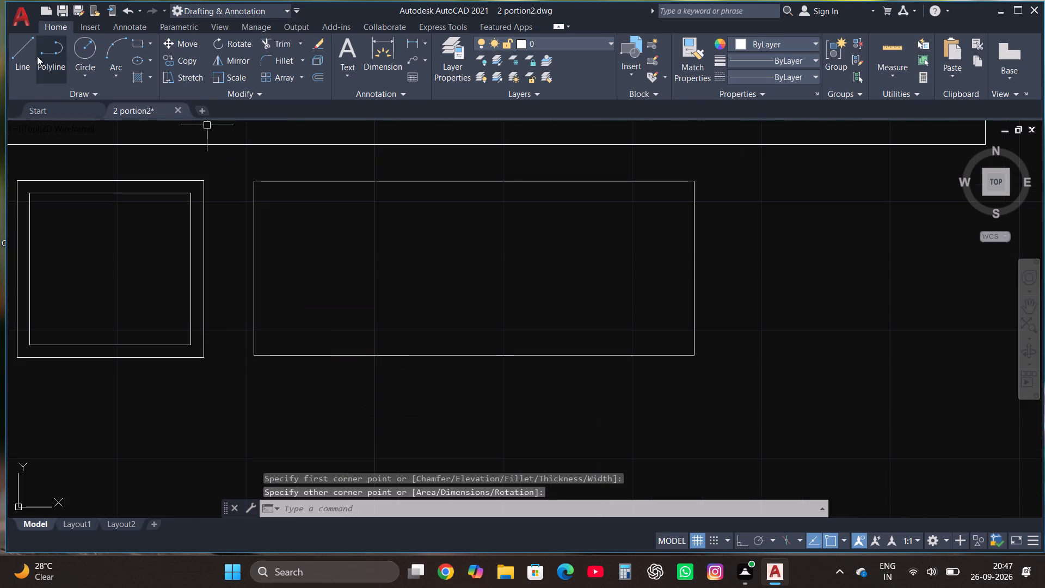
pyautogui.click(19, 51)
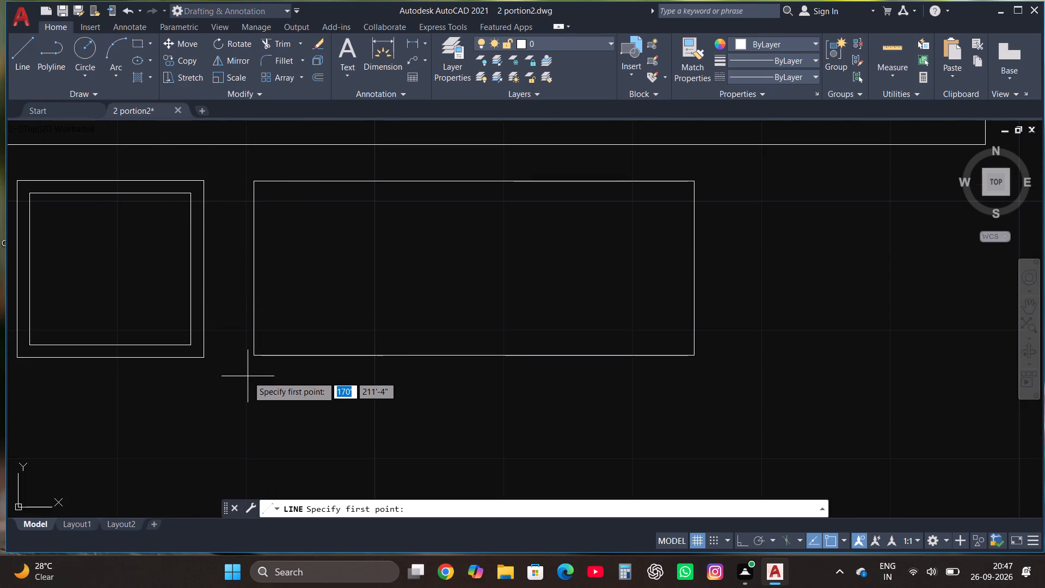
pyautogui.click(251, 357)
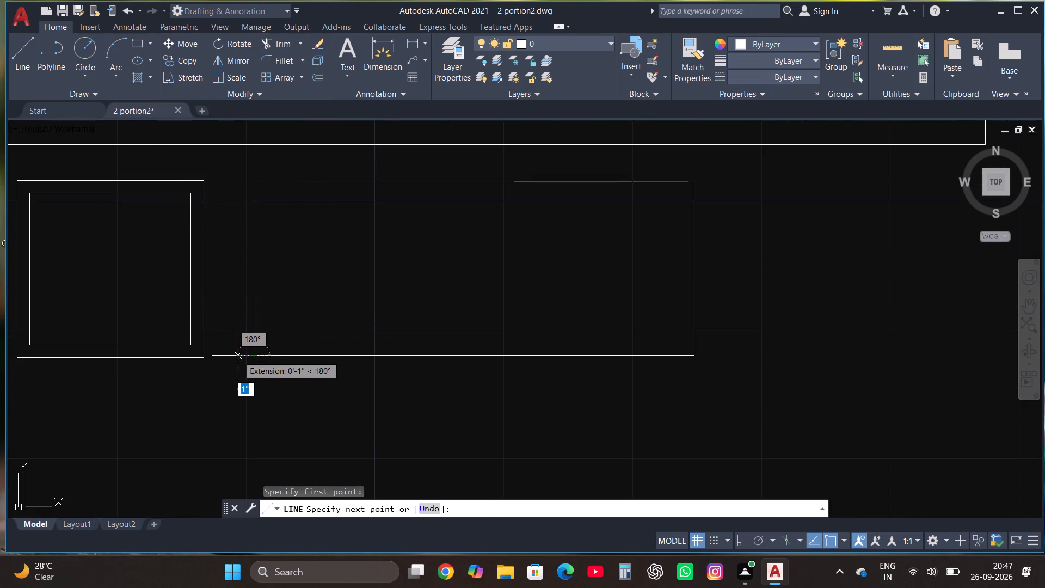
pyautogui.click(237, 356)
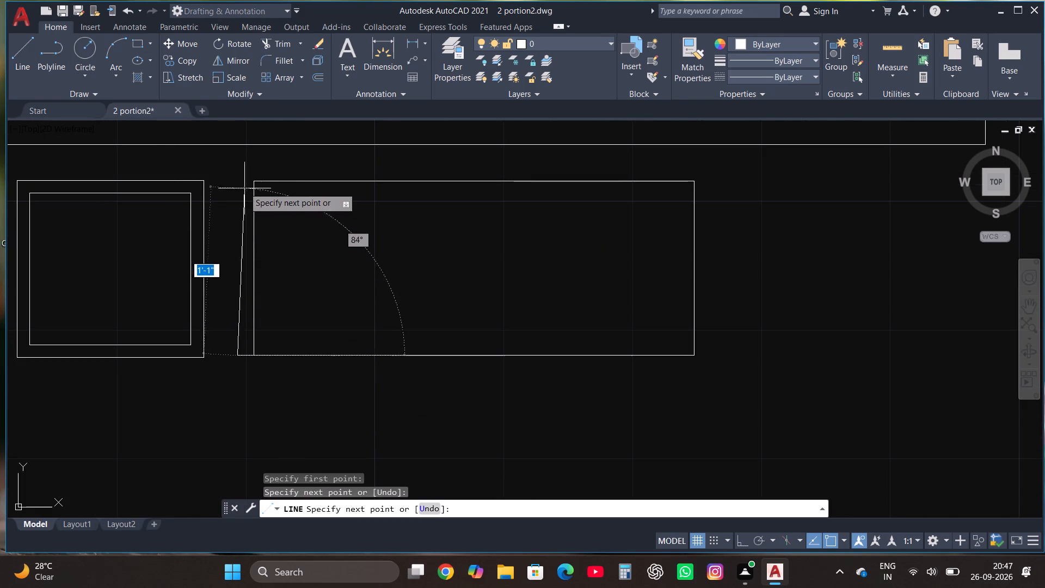
pyautogui.press('F8')
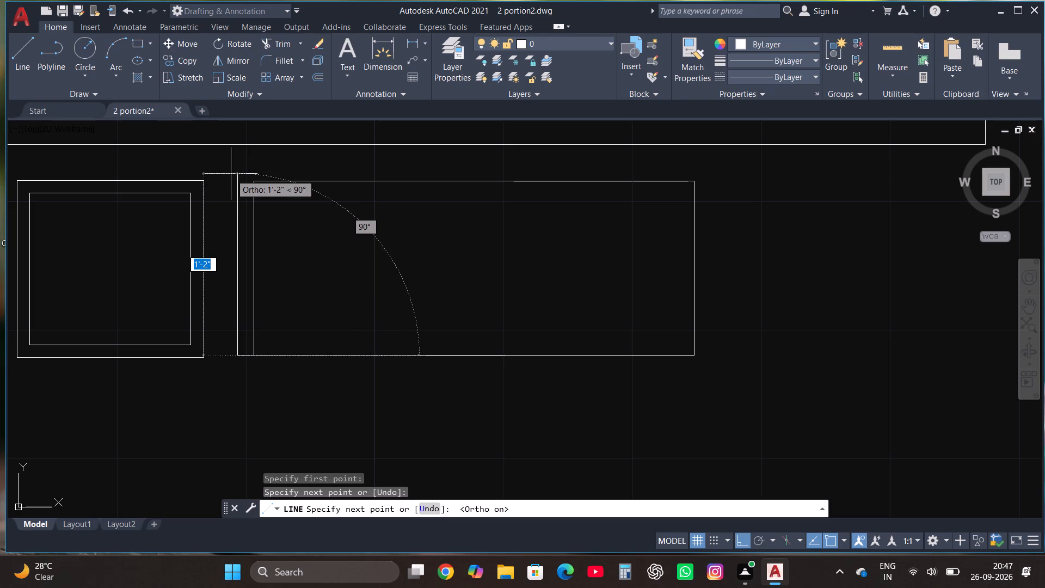
pyautogui.click(235, 166)
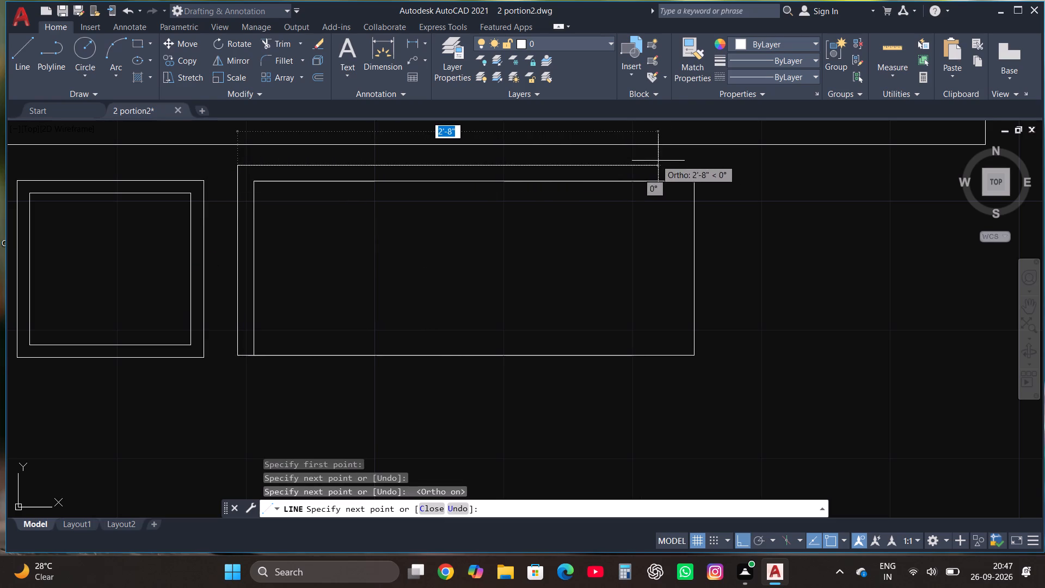
pyautogui.click(710, 175)
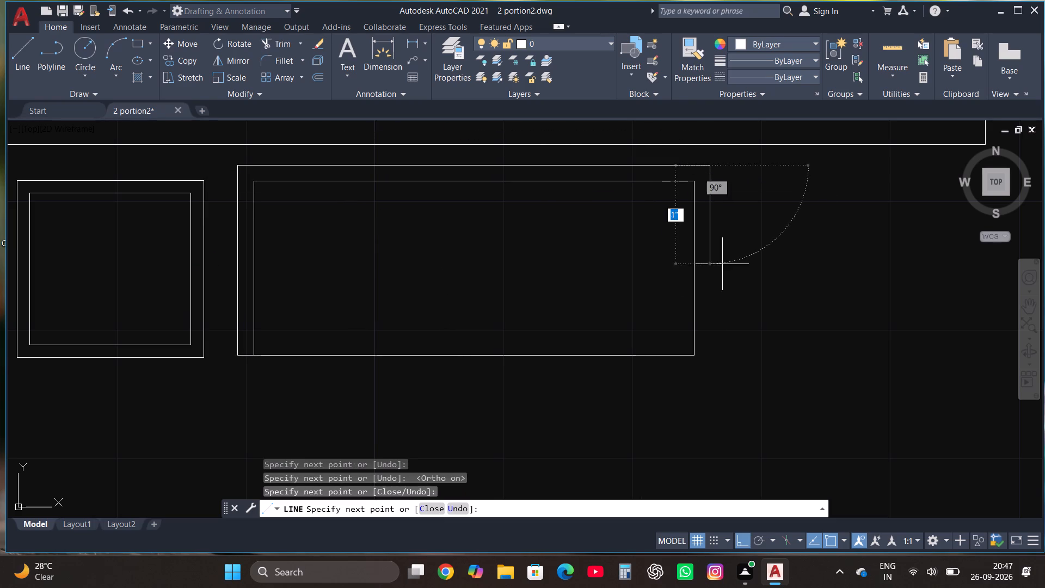
pyautogui.click(712, 356)
pyautogui.click(646, 364)
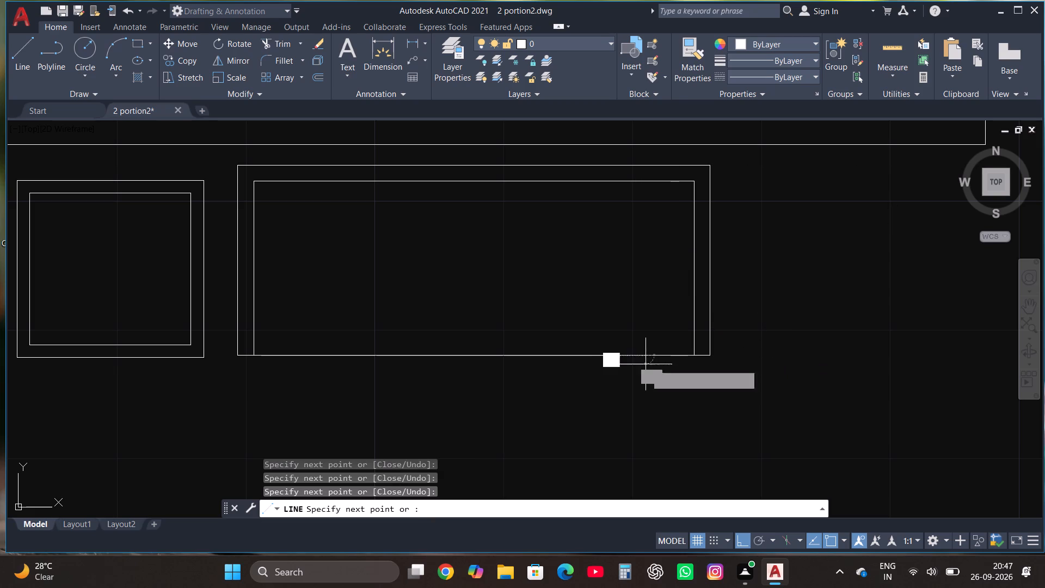
pyautogui.press('Escape')
# Draw a vertical seat divider across the wide rectangle about a third along, and trim its overhang below the front edge.
pyautogui.scroll(-3, 644, 394)
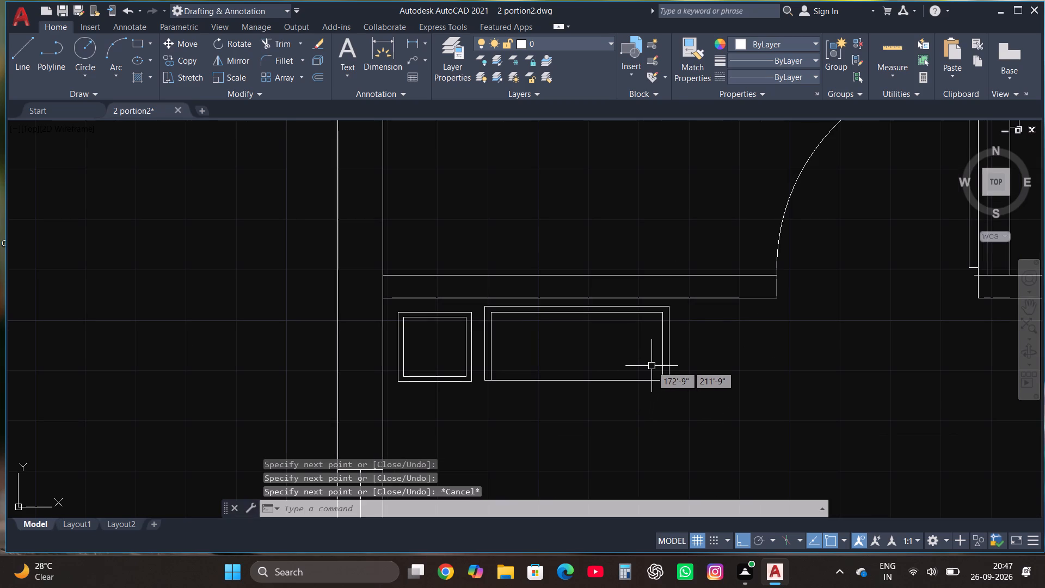
pyautogui.scroll(2, 651, 366)
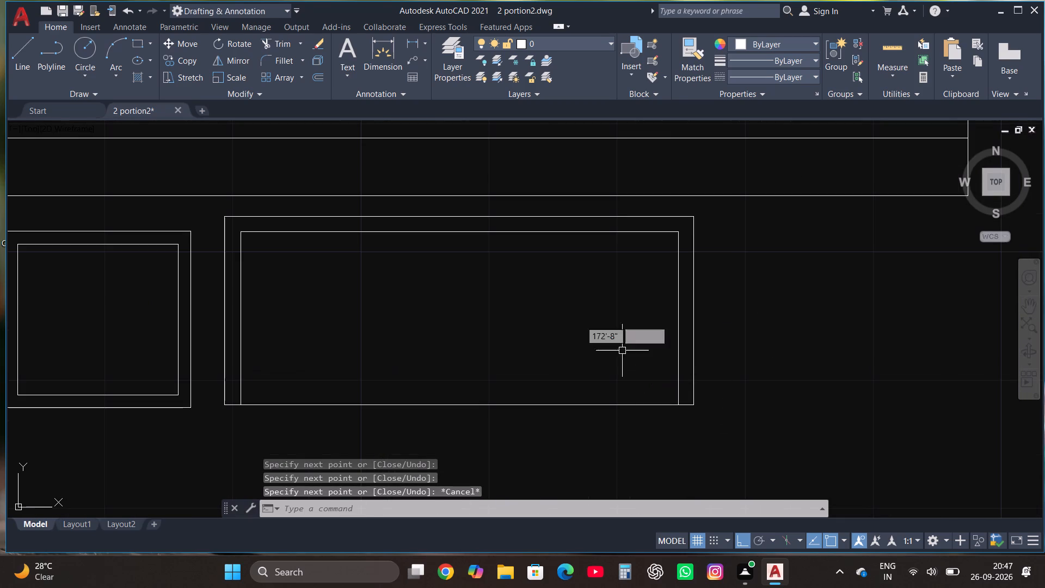
pyautogui.click(20, 51)
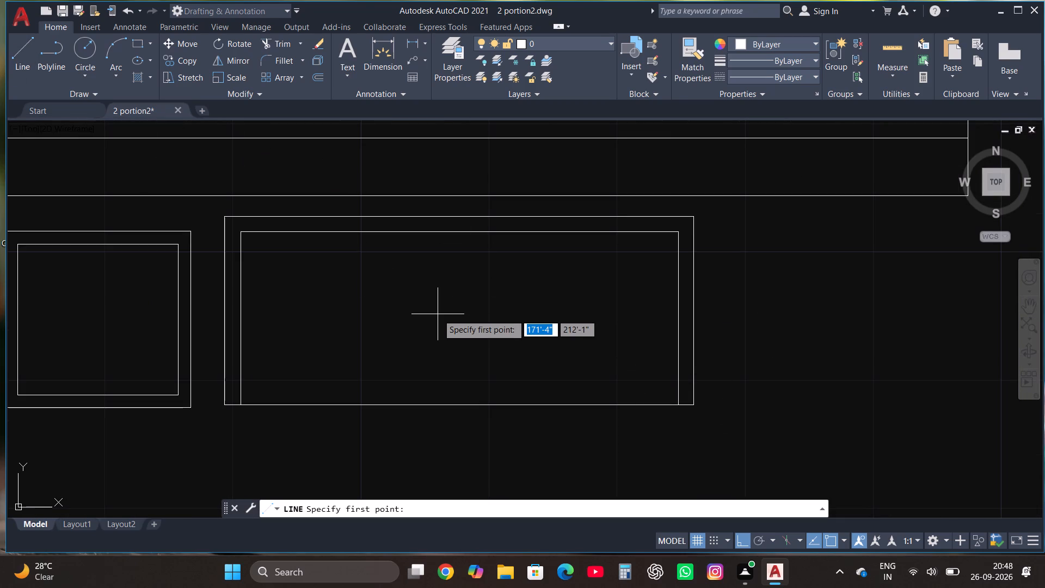
pyautogui.click(377, 232)
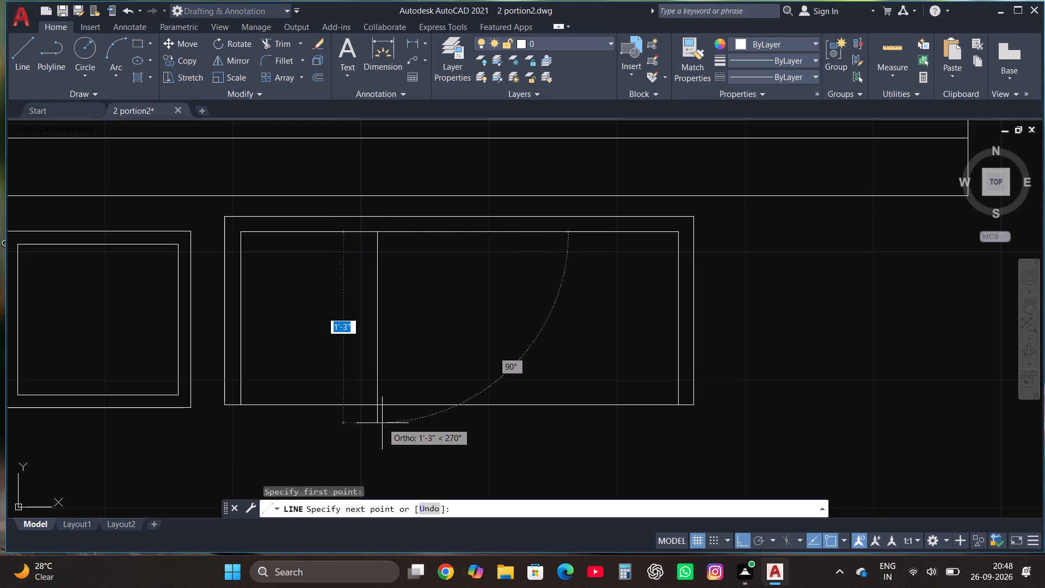
pyautogui.click(382, 428)
pyautogui.click(282, 44)
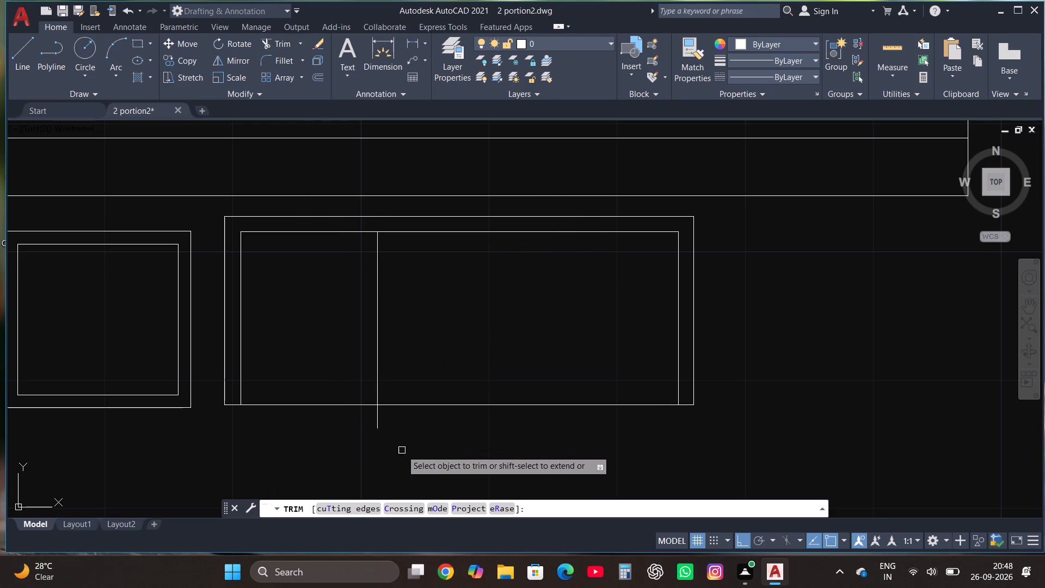
pyautogui.click(378, 422)
pyautogui.press('Escape')
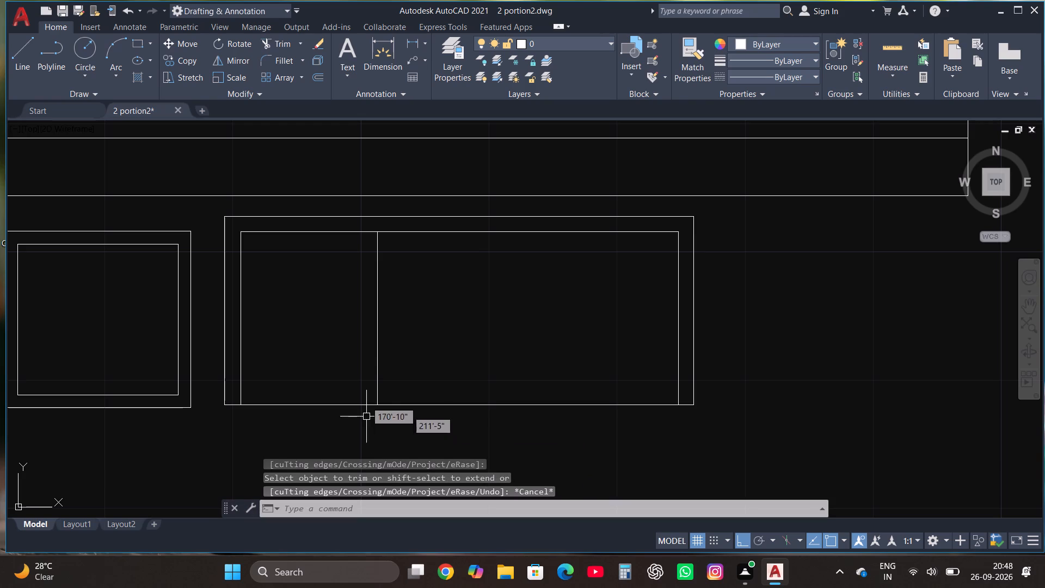
# Copy the seat divider about 1'-0" to the right to split the sofa into three seats.
pyautogui.click(372, 329)
pyautogui.click(402, 326)
pyautogui.moveTo(395, 332); pyautogui.dragTo(390, 329)
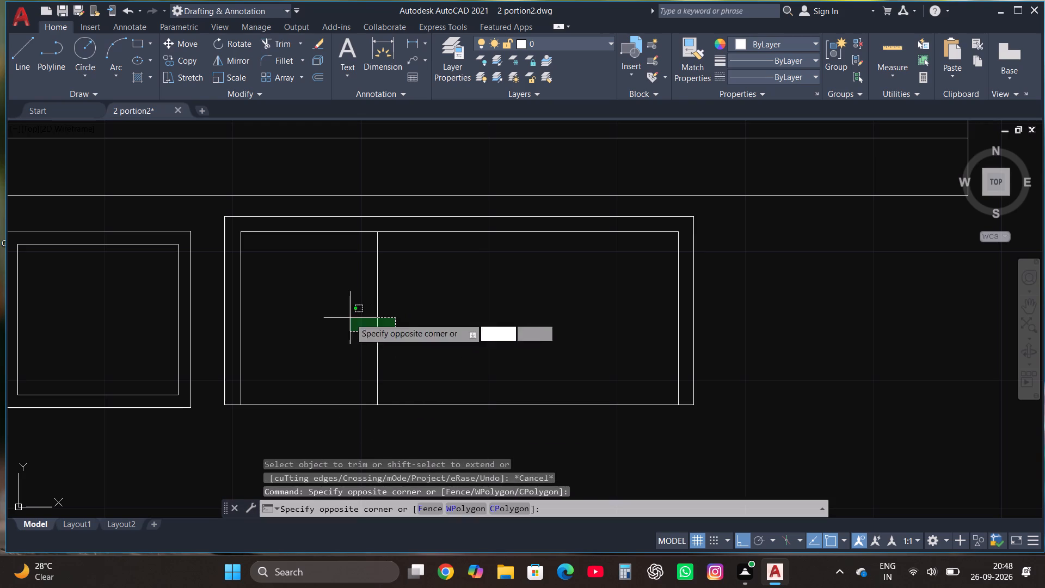
pyautogui.click(350, 318)
pyautogui.click(179, 60)
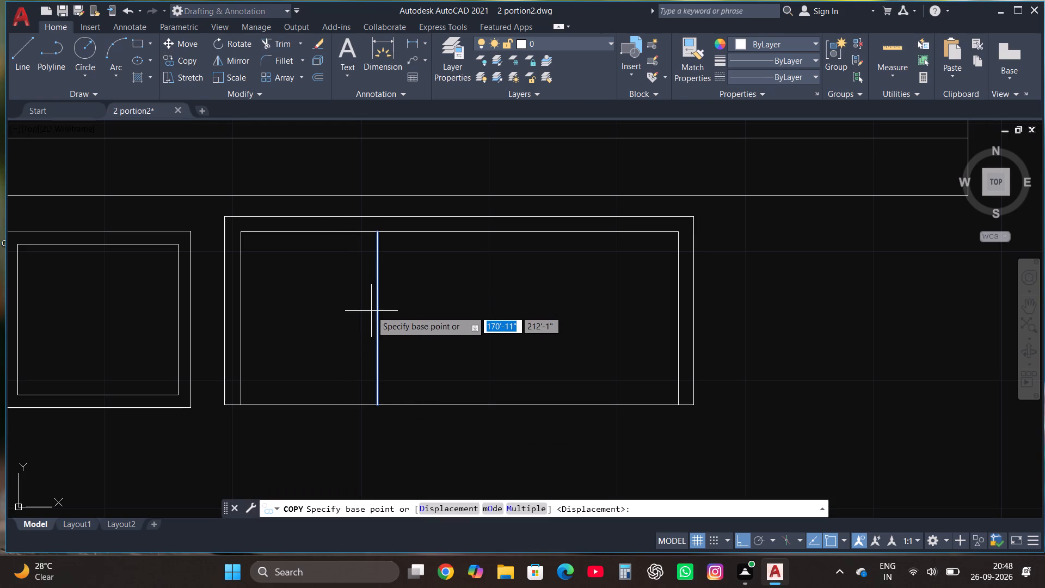
pyautogui.click(377, 316)
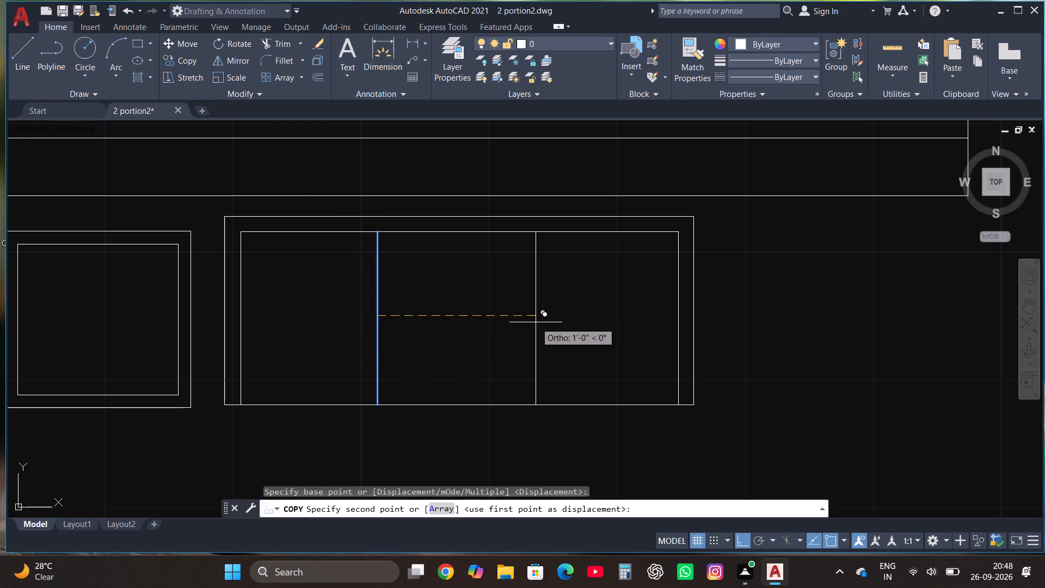
pyautogui.click(533, 322)
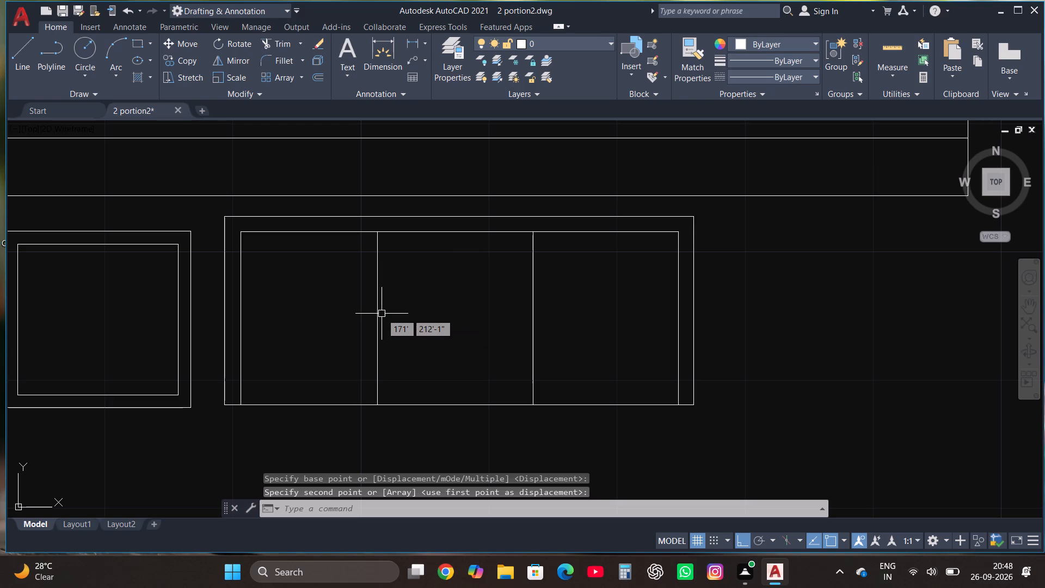
# Shift the first seat divider slightly to the right to even out the seat widths.
pyautogui.click(382, 314)
pyautogui.click(361, 306)
pyautogui.click(379, 320)
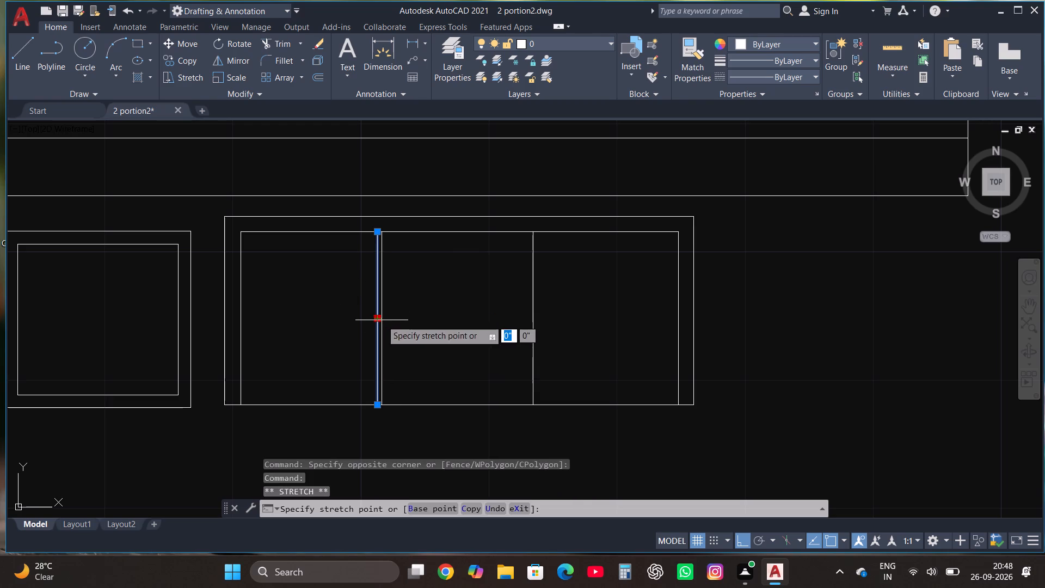
pyautogui.click(383, 320)
pyautogui.press('Escape')
# Copy the whole three-seat sofa about 9'-1" to the left, outside the building's left wall.
pyautogui.scroll(-3, 445, 360)
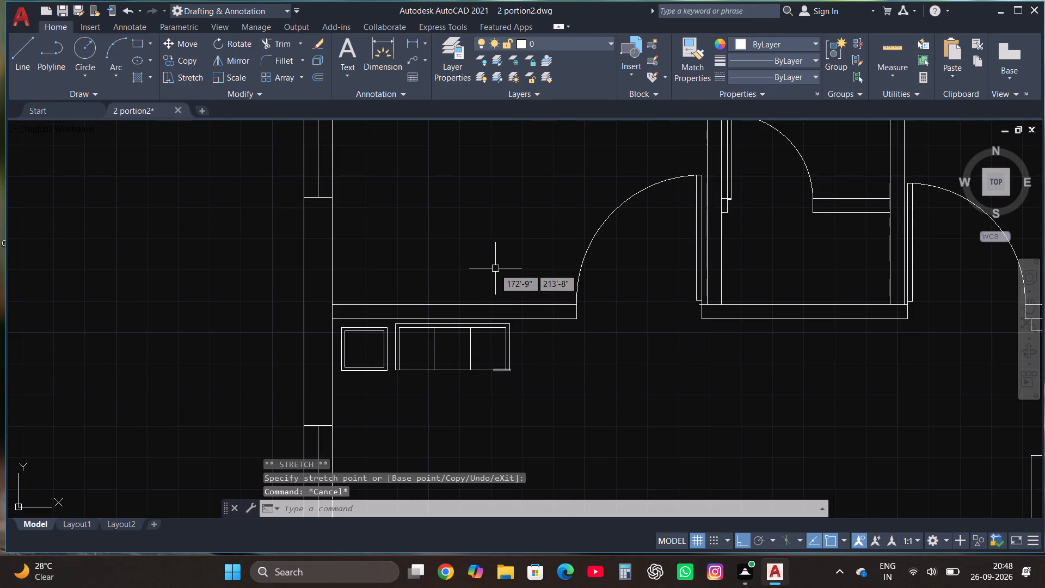
pyautogui.scroll(1, 494, 364)
pyautogui.click(543, 395)
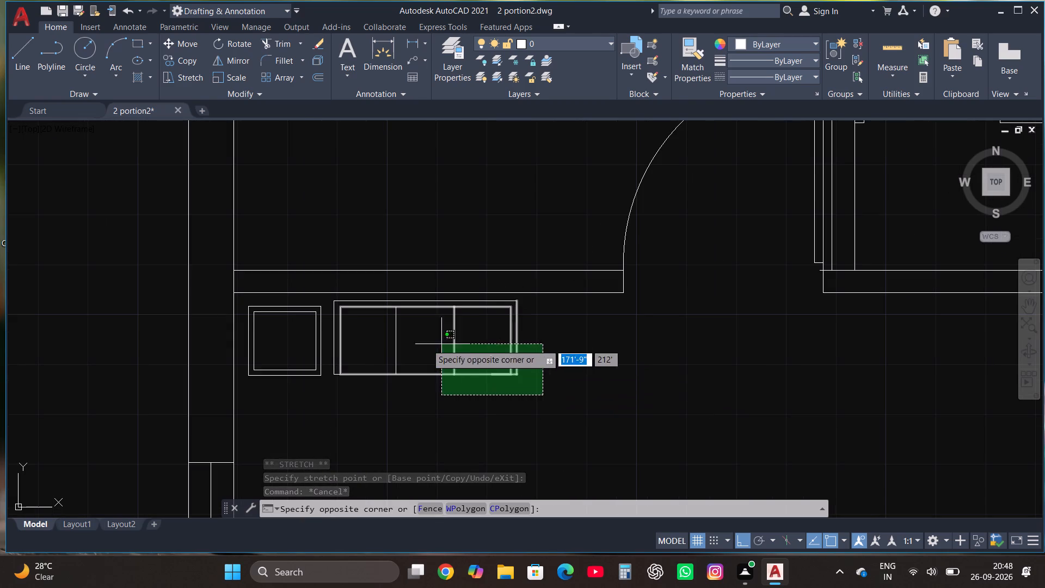
pyautogui.click(331, 299)
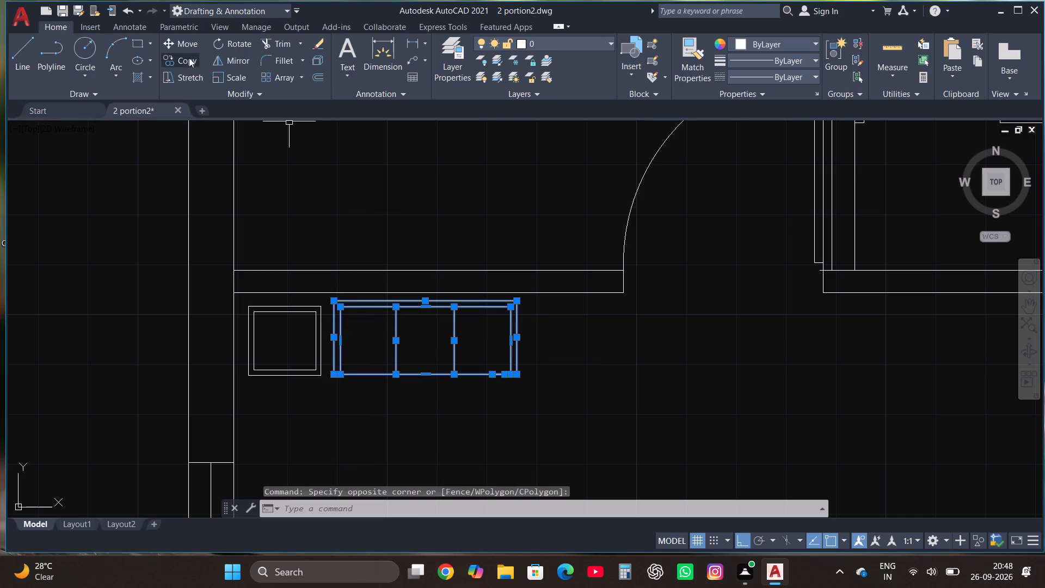
pyautogui.click(189, 58)
pyautogui.click(438, 330)
pyautogui.scroll(-2, 438, 330)
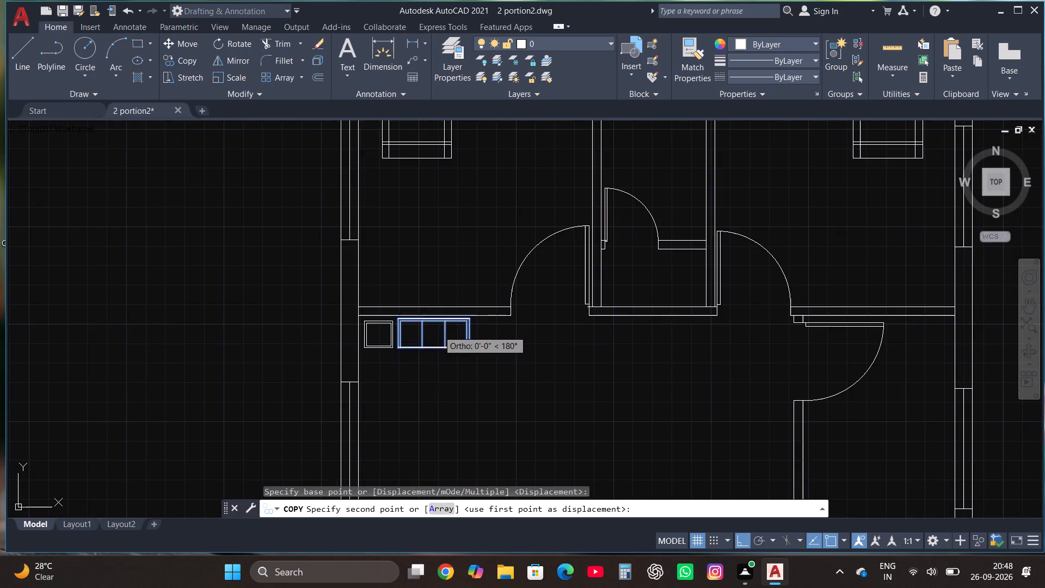
pyautogui.scroll(1, 225, 334)
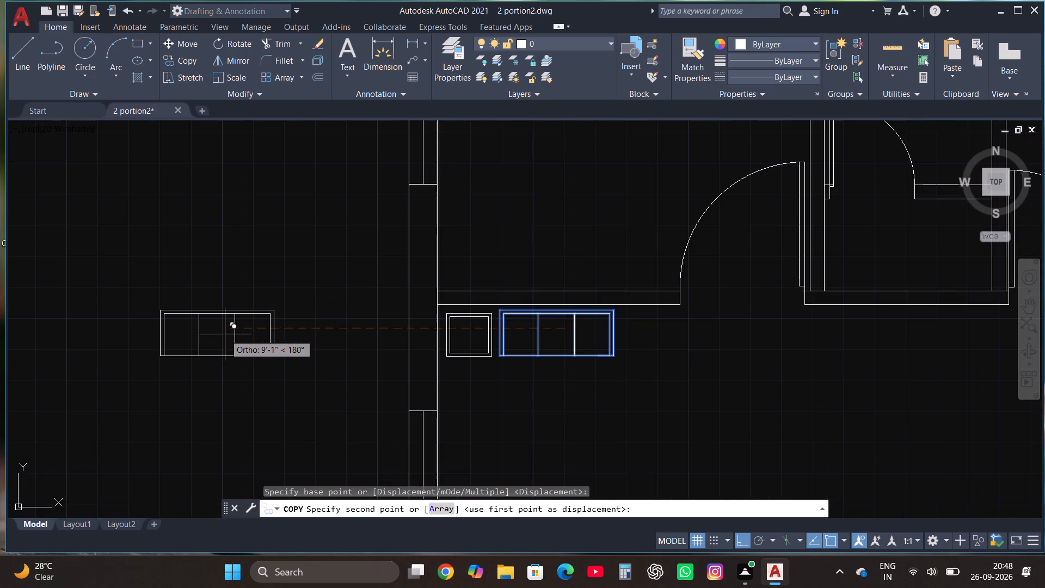
pyautogui.click(225, 334)
# Rotate the copied sofa 90° counterclockwise so its back faces left.
pyautogui.scroll(2, 114, 332)
pyautogui.click(560, 419)
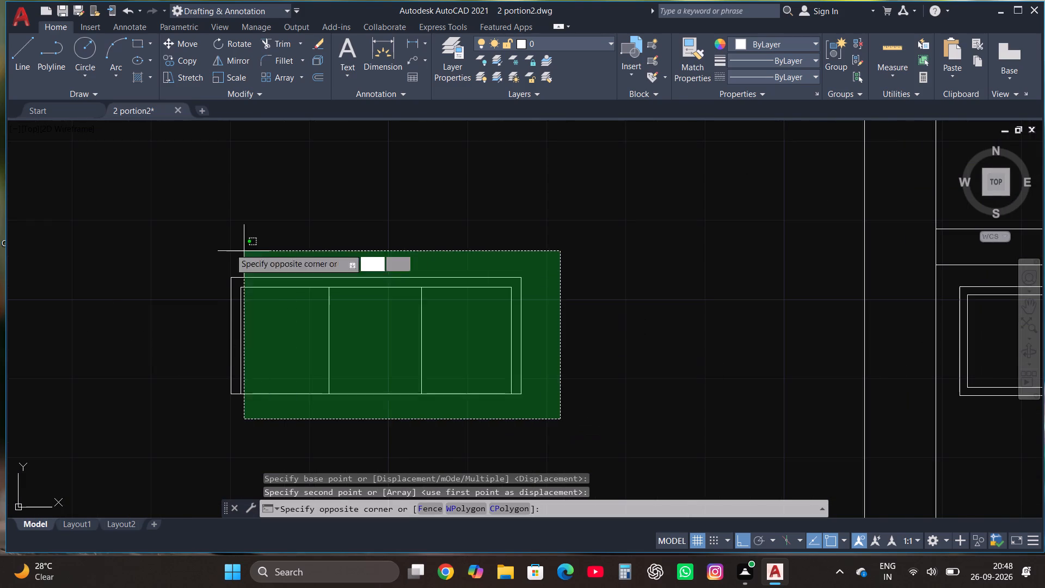
pyautogui.click(175, 244)
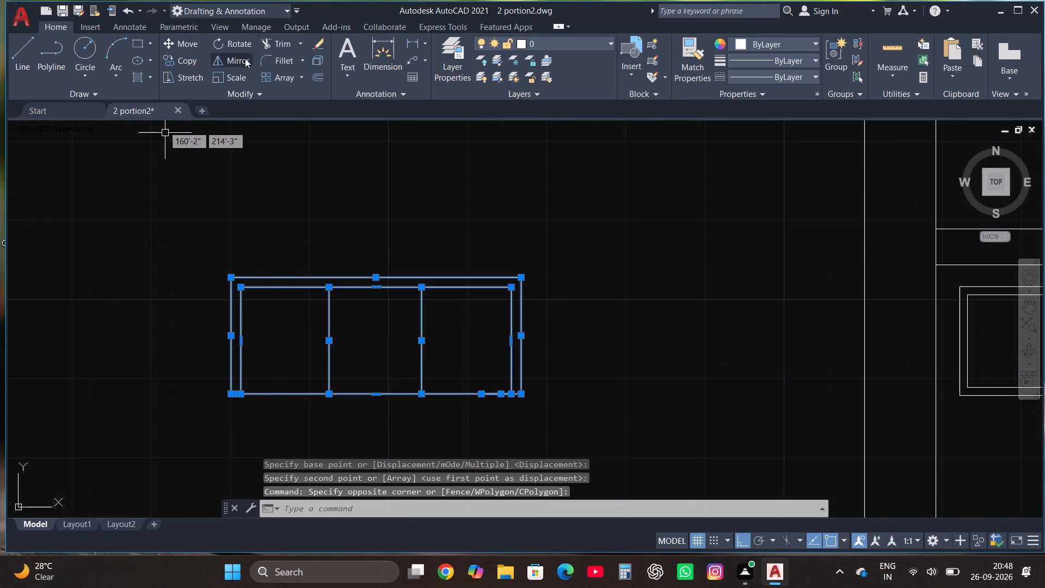
pyautogui.click(240, 44)
pyautogui.scroll(-1, 354, 264)
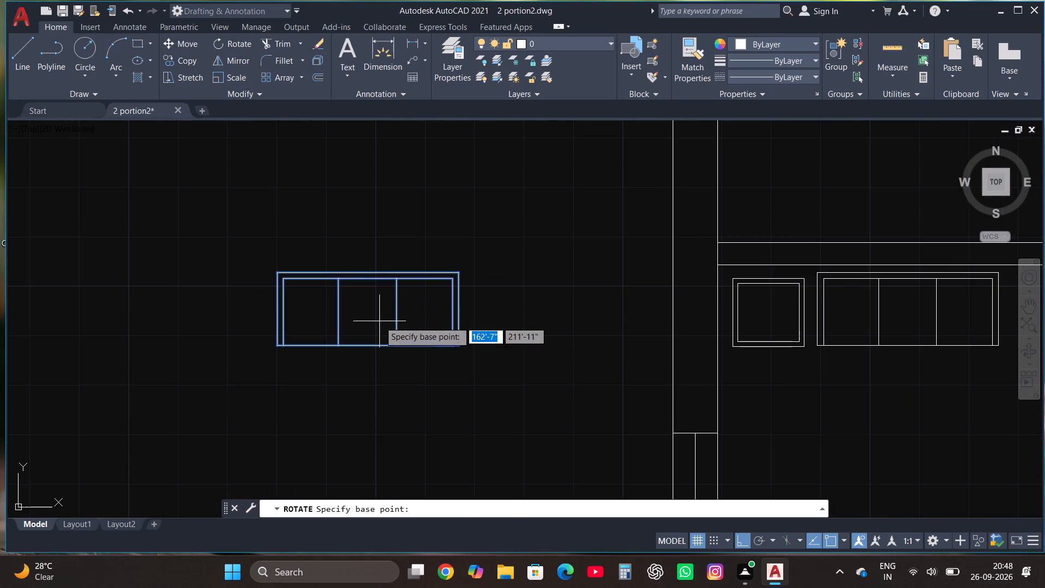
pyautogui.click(379, 321)
pyautogui.click(365, 195)
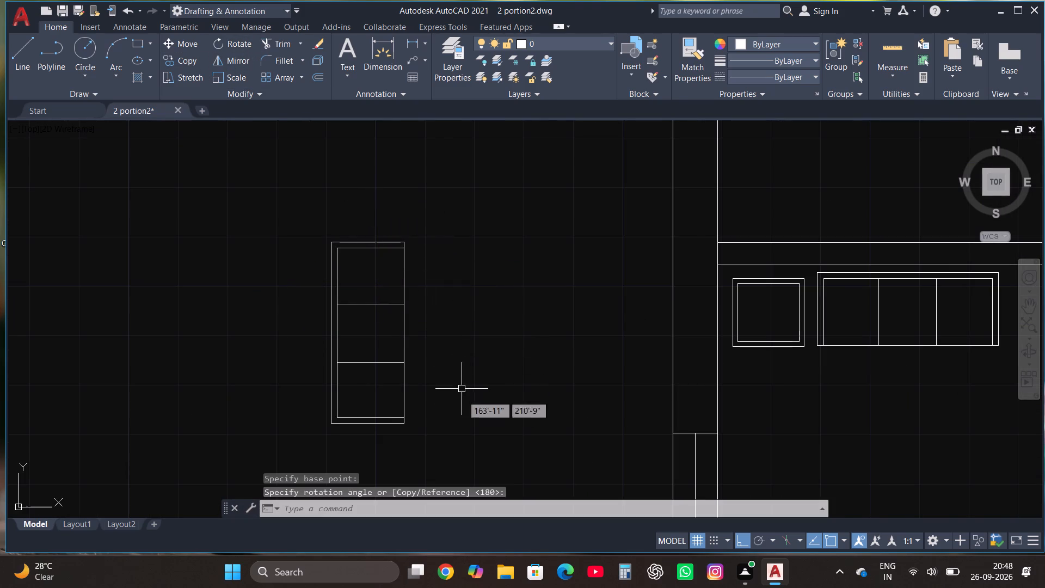
# Move the rotated sofa by its upper-left corner to just below the double-outlined square along the left wall, with Ortho off.
pyautogui.click(448, 432)
pyautogui.click(300, 206)
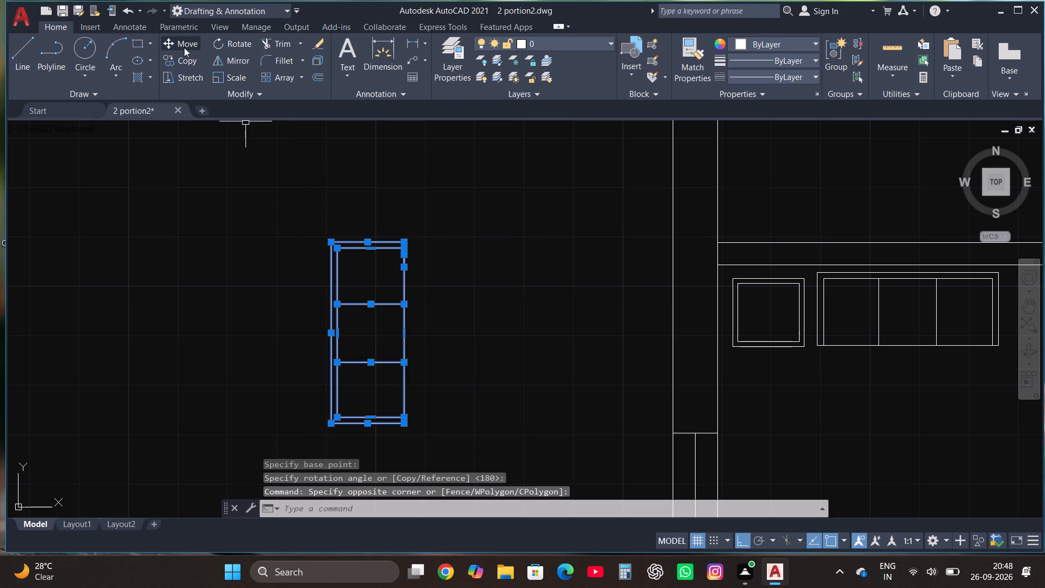
pyautogui.click(183, 45)
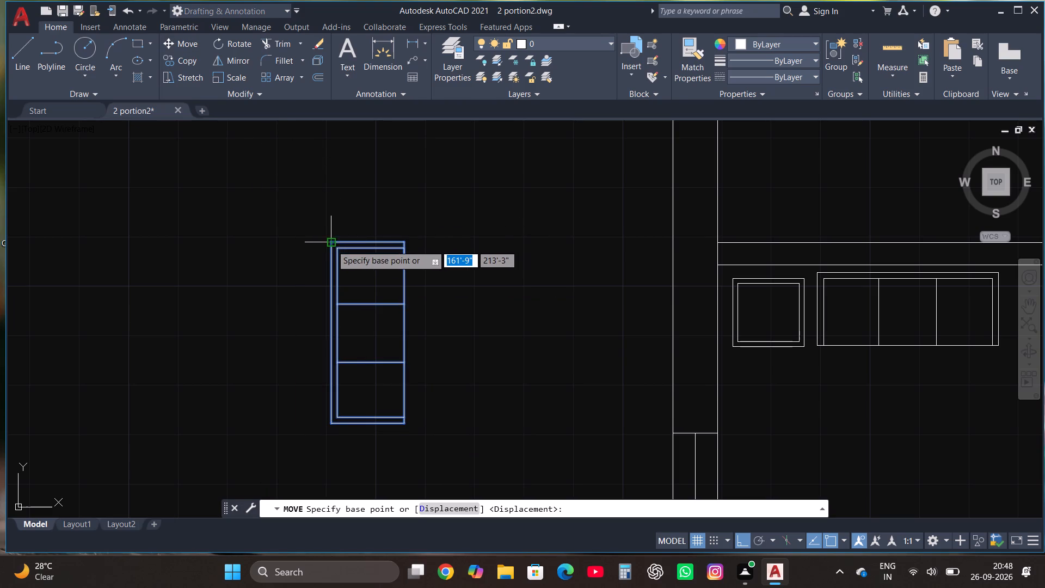
pyautogui.click(331, 245)
pyautogui.press('F8')
pyautogui.scroll(-2, 521, 298)
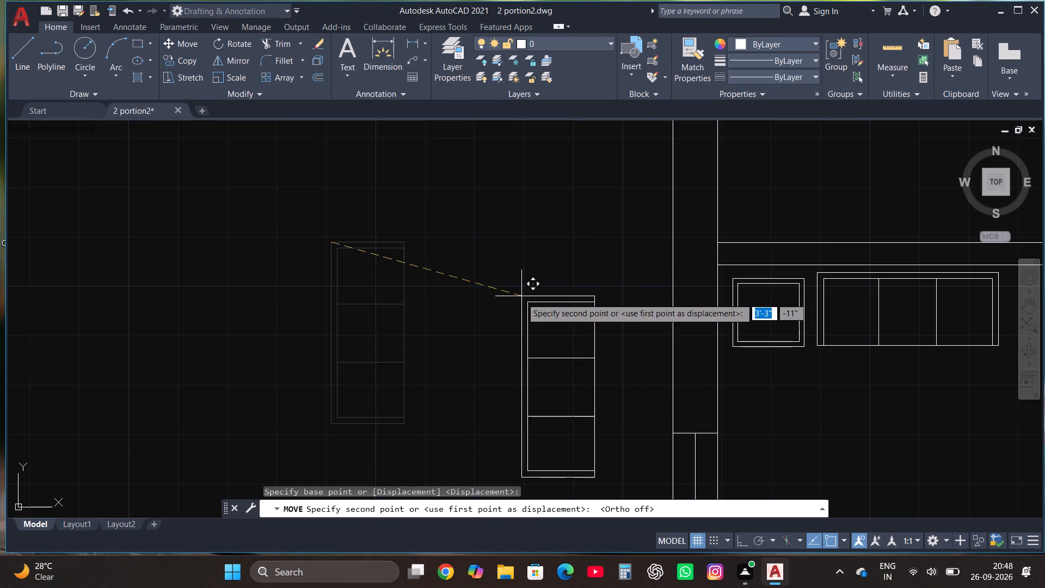
pyautogui.scroll(2, 620, 322)
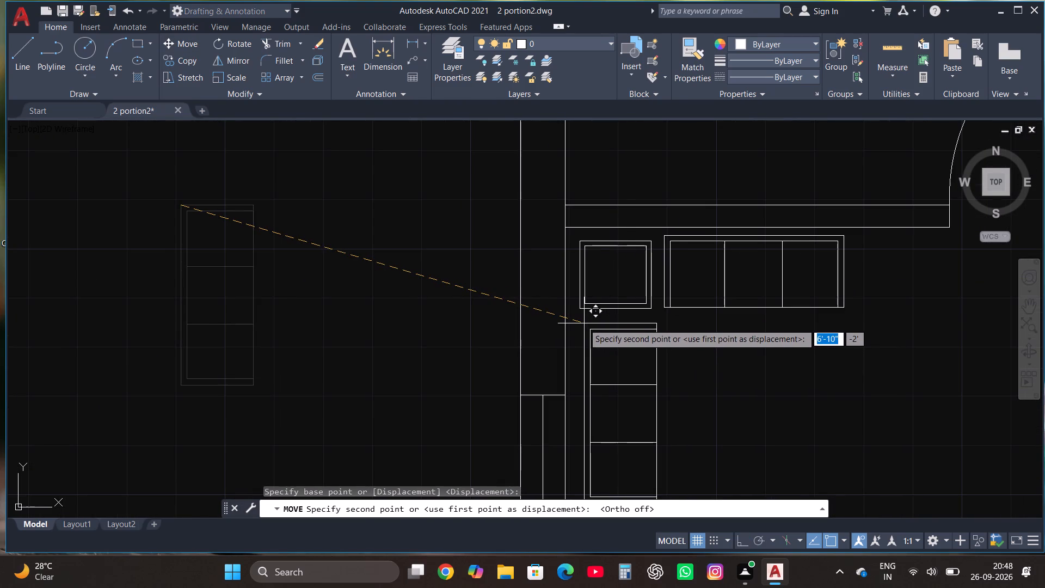
pyautogui.click(579, 320)
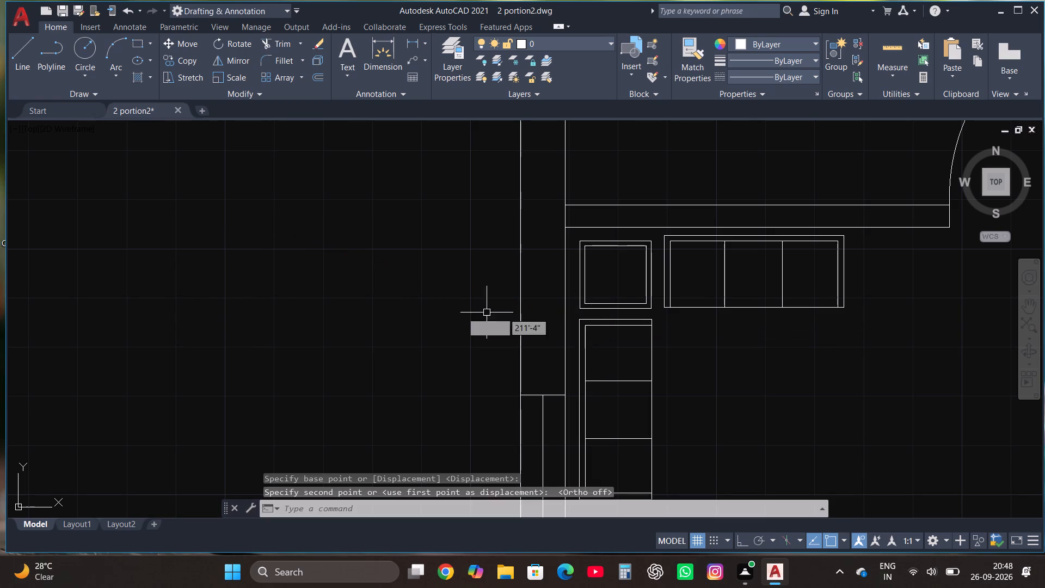
# Draw an upright rectangle as a centre table in the space between the two sofas.
pyautogui.scroll(-2, 389, 314)
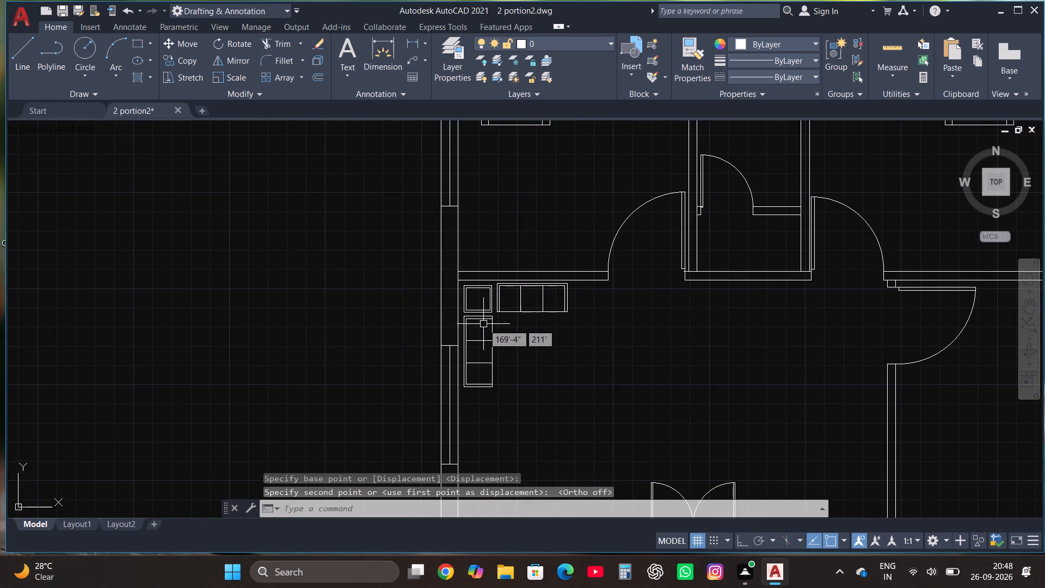
pyautogui.scroll(2, 543, 360)
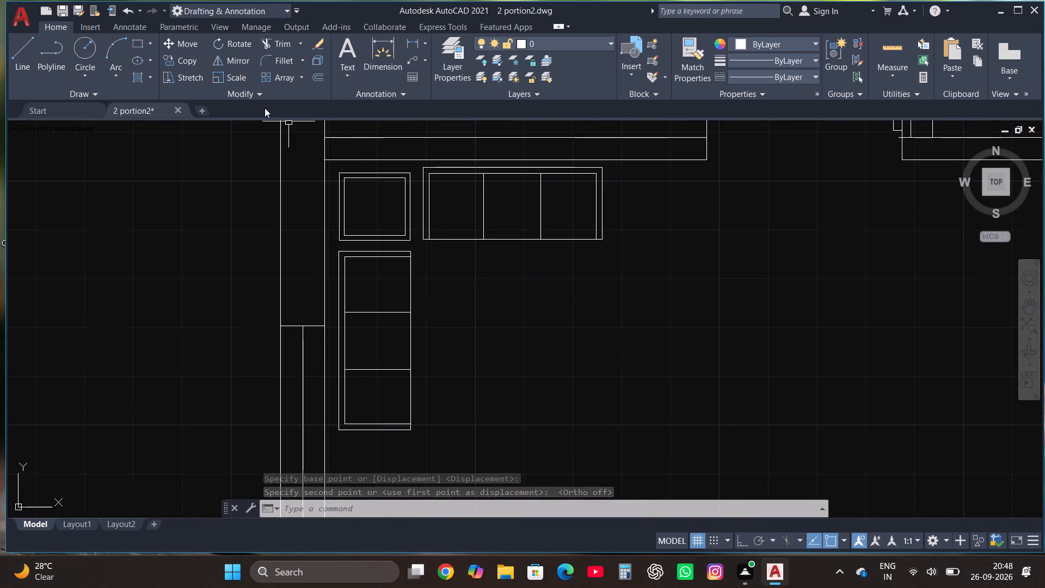
pyautogui.click(136, 44)
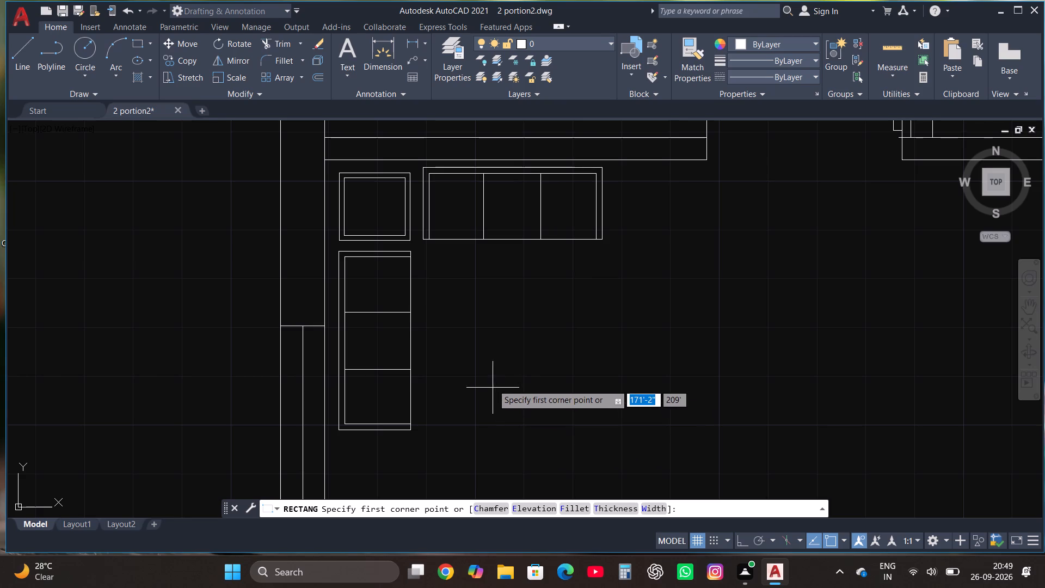
pyautogui.click(471, 372)
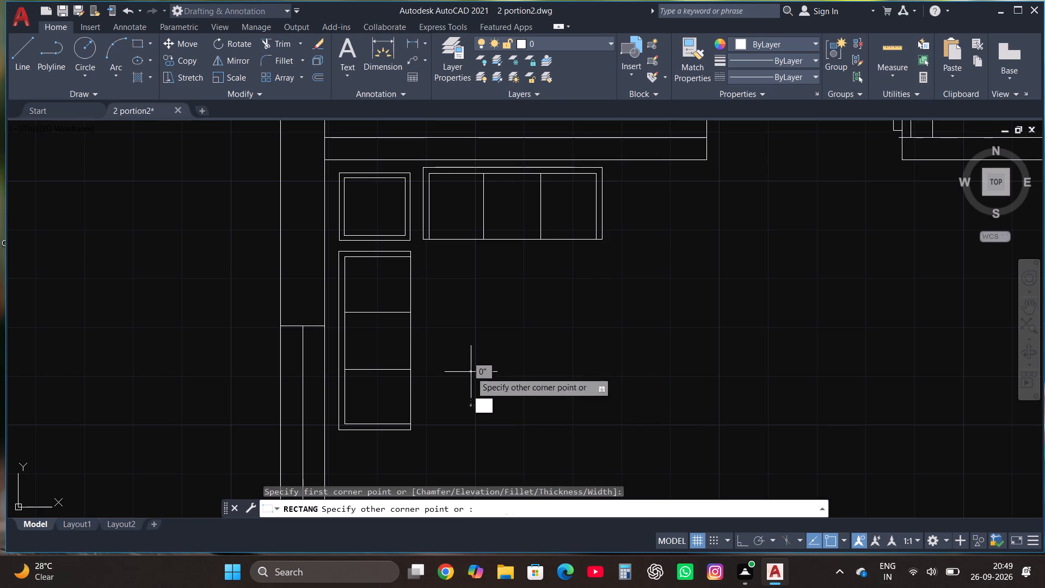
pyautogui.click(524, 285)
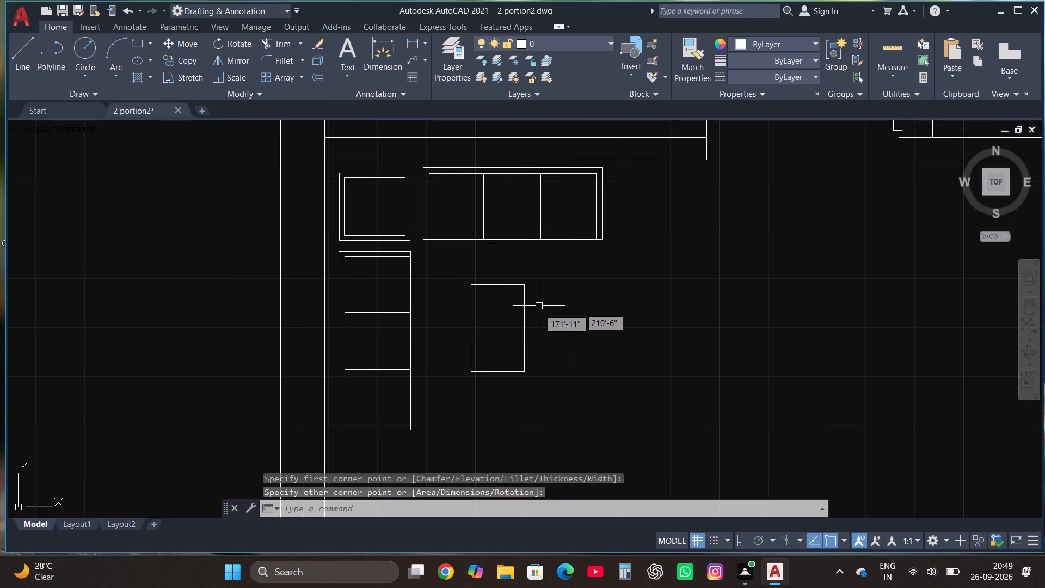
# Draw a circle of about 3" radius in the middle of the centre table.
pyautogui.scroll(1, 538, 309)
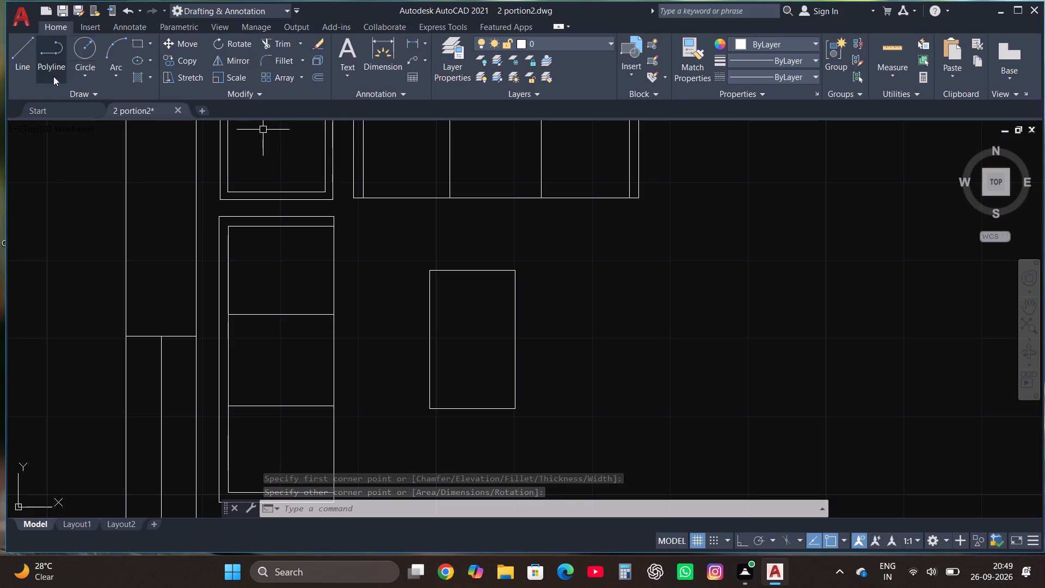
pyautogui.click(80, 48)
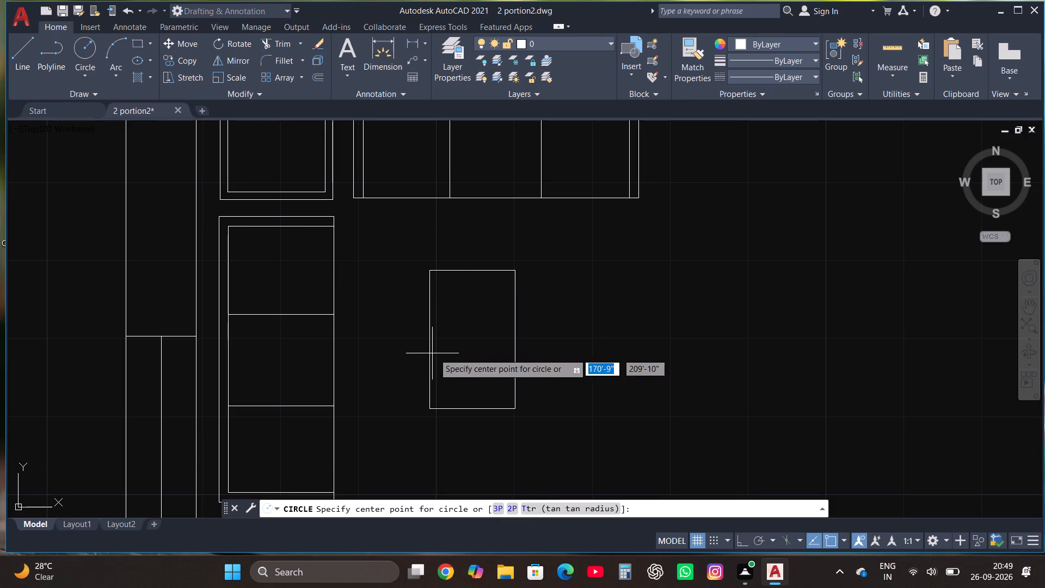
pyautogui.click(470, 340)
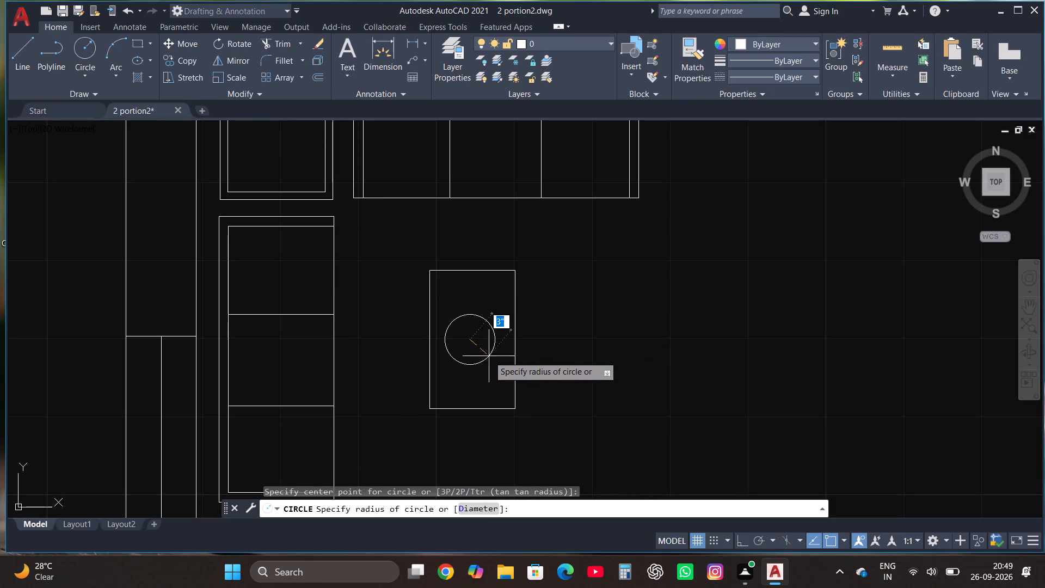
pyautogui.click(489, 356)
# Move the circle by its centre grip to the middle of the centre table.
pyautogui.scroll(-2, 404, 296)
pyautogui.scroll(3, 445, 318)
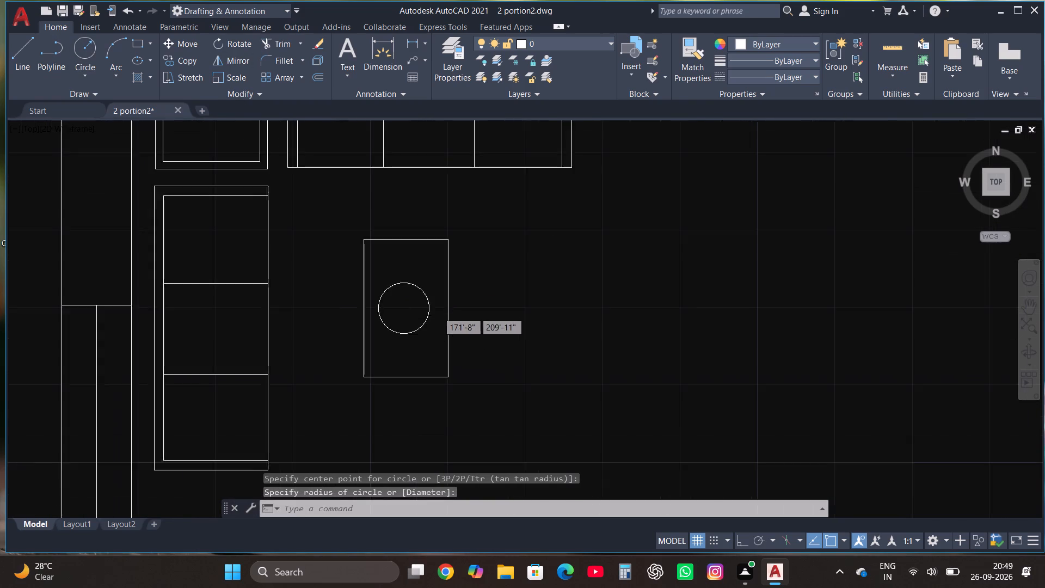
pyautogui.click(415, 300)
pyautogui.click(397, 267)
pyautogui.scroll(1, 381, 296)
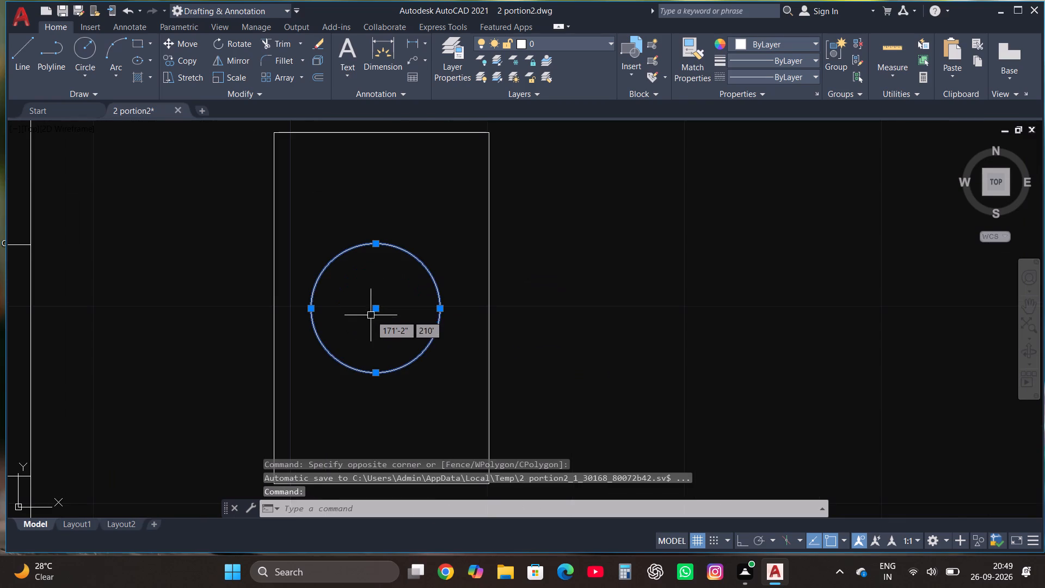
pyautogui.click(377, 308)
pyautogui.click(382, 307)
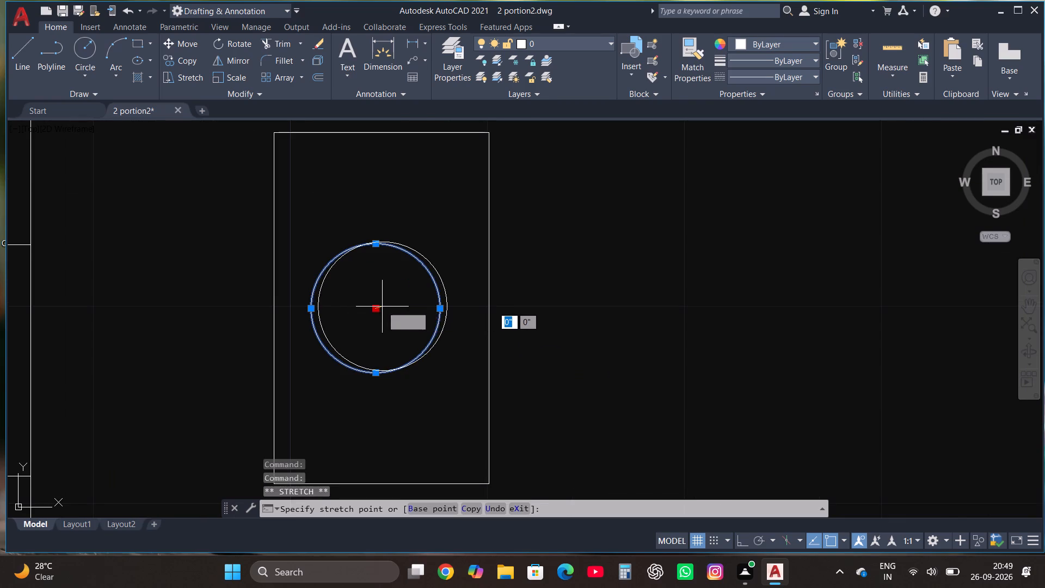
pyautogui.press('Escape')
# Mirror both sofas, the side table and the centre table across a horizontal line through the middle passage, keeping the originals.
pyautogui.scroll(-3, 426, 352)
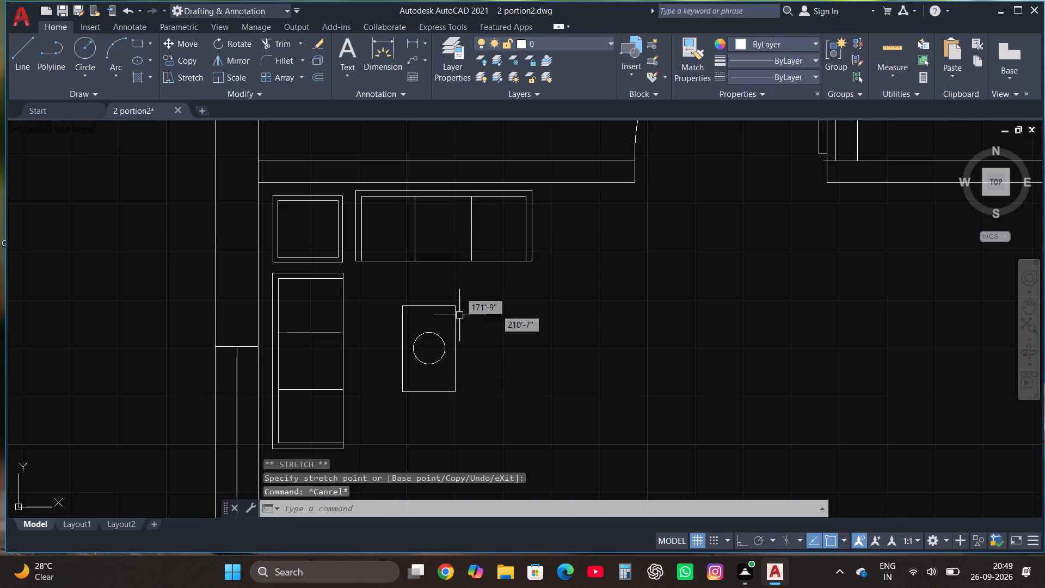
pyautogui.scroll(-1, 451, 281)
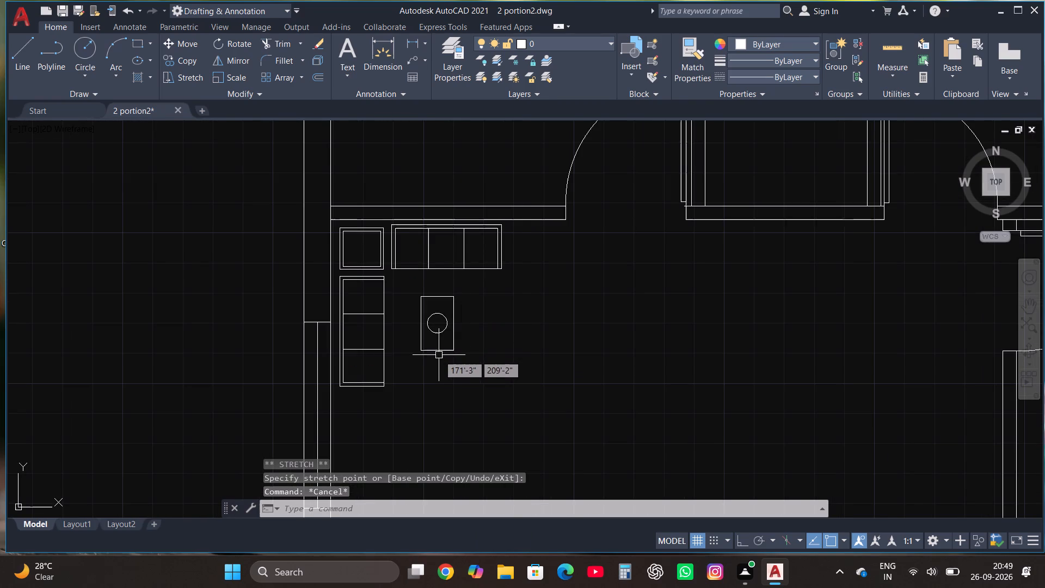
pyautogui.scroll(-3, 443, 307)
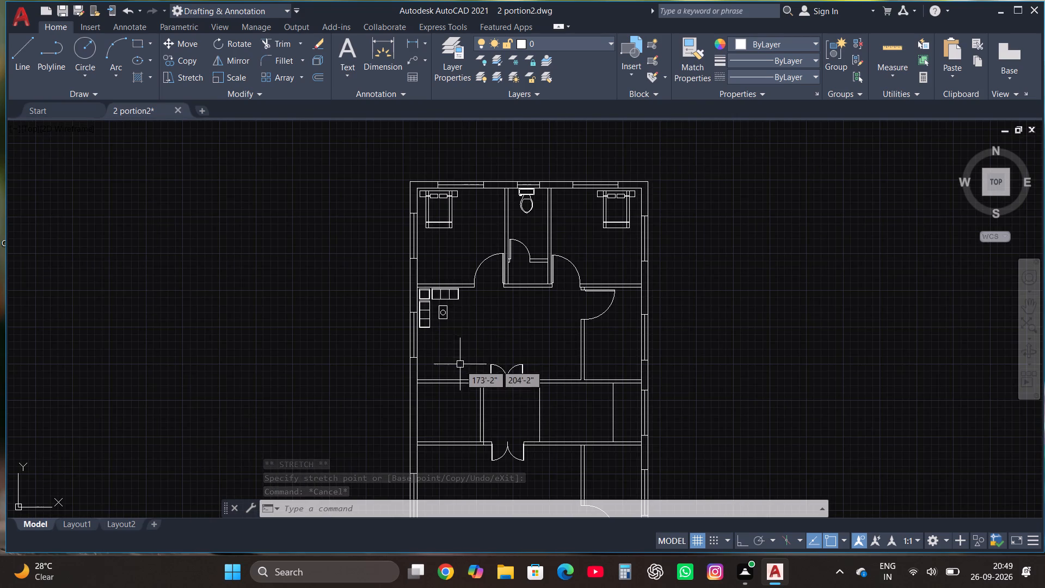
pyautogui.scroll(-1, 464, 336)
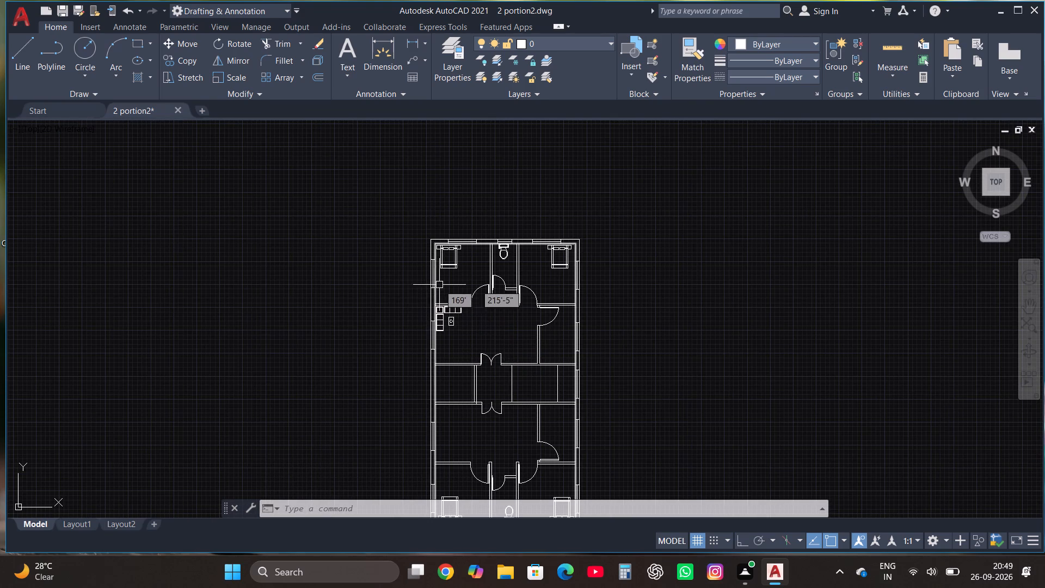
pyautogui.scroll(-1, 438, 277)
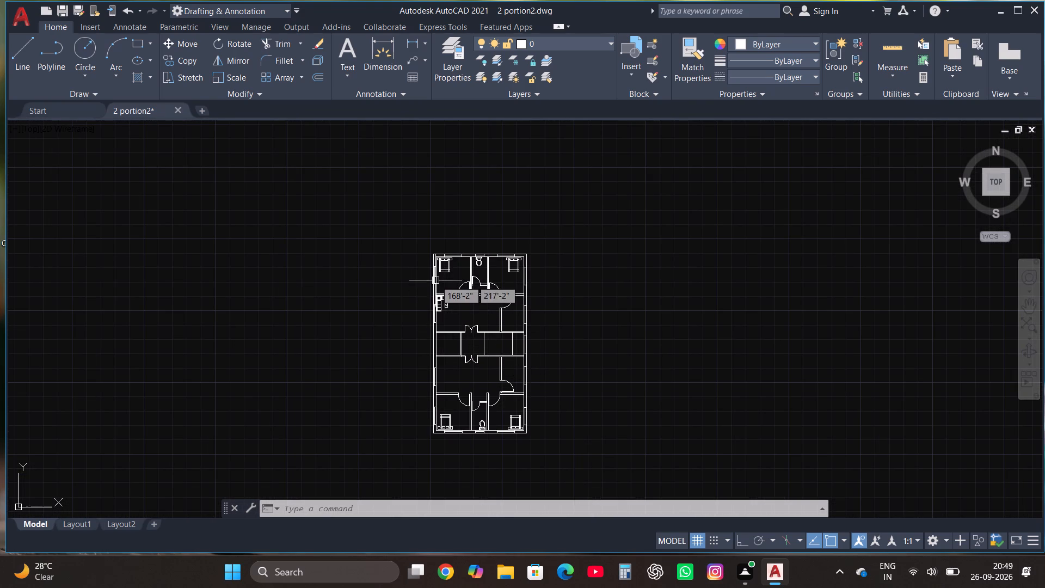
pyautogui.scroll(3, 435, 280)
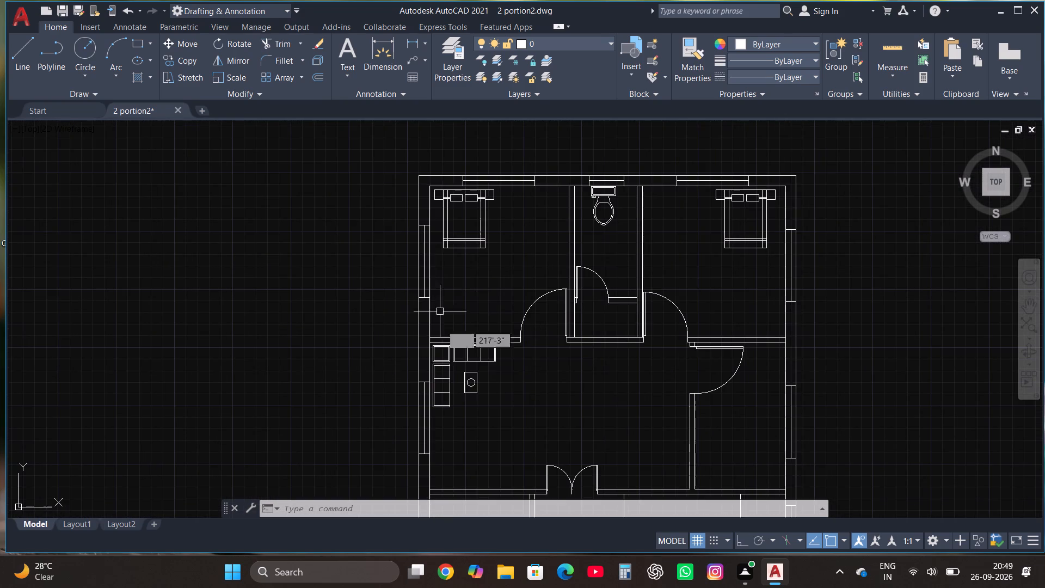
pyautogui.scroll(3, 455, 403)
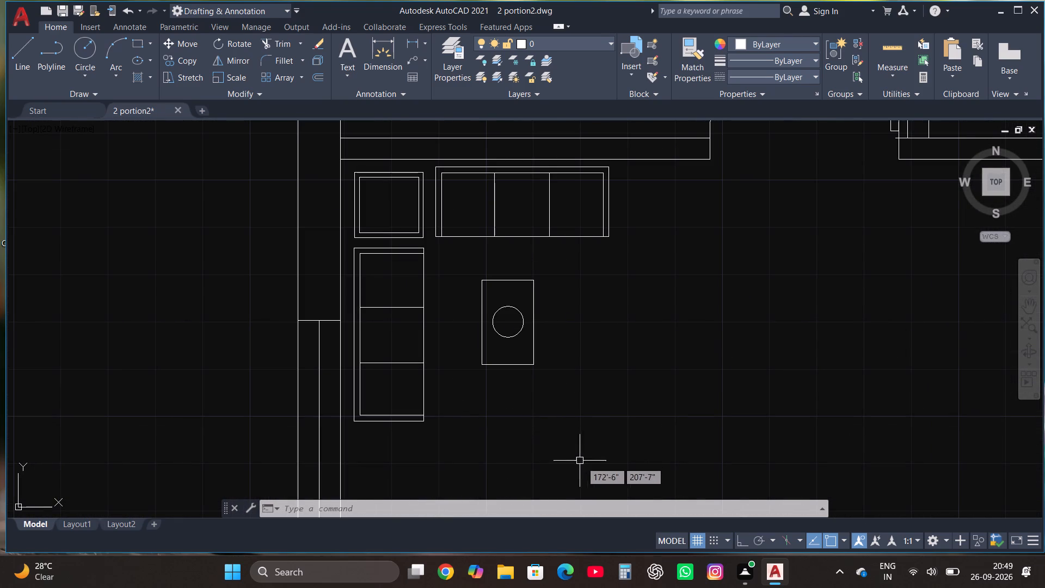
pyautogui.moveTo(612, 458); pyautogui.dragTo(606, 458)
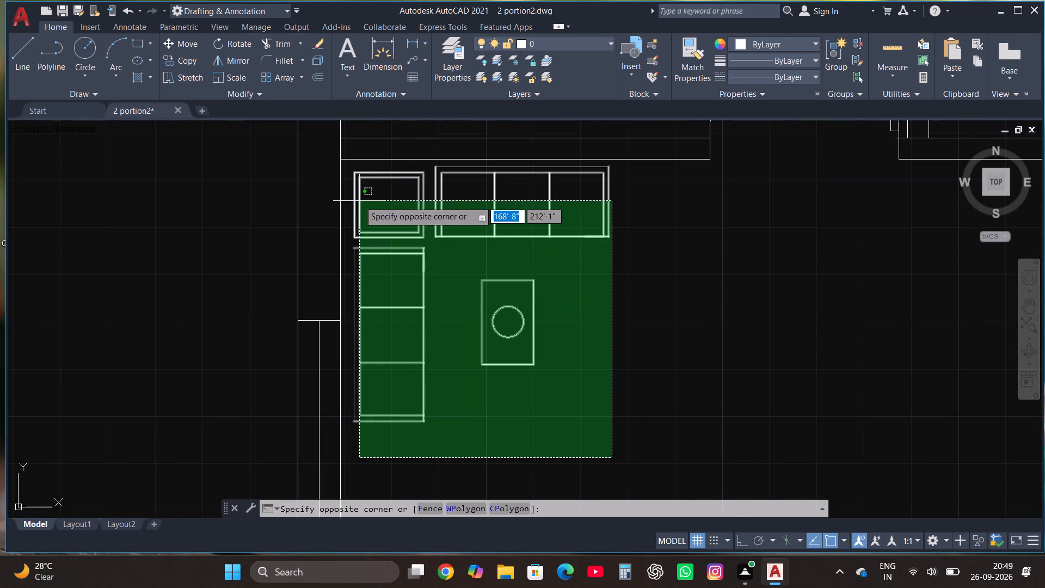
pyautogui.click(352, 164)
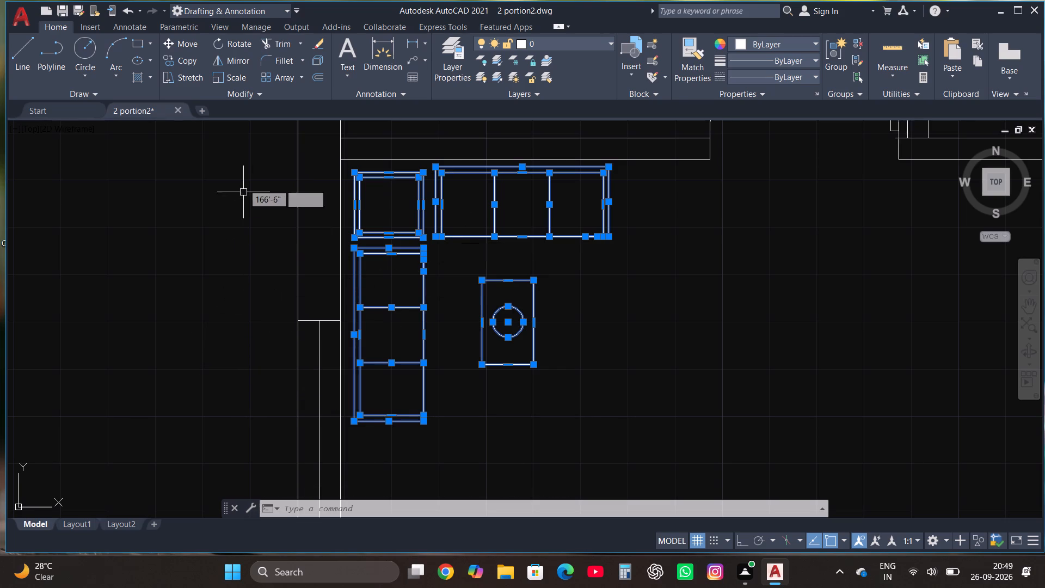
pyautogui.click(233, 62)
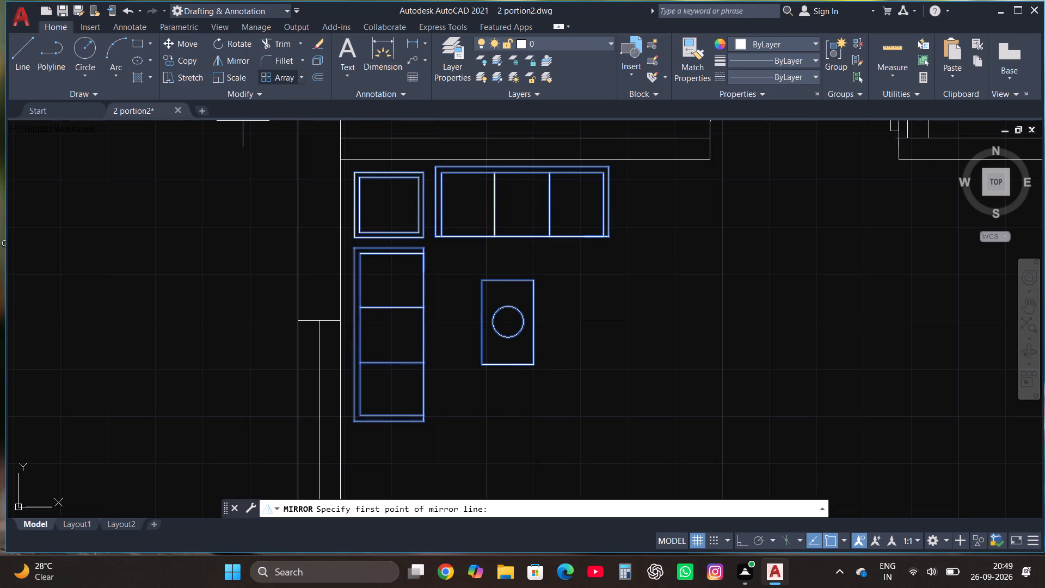
pyautogui.scroll(-4, 424, 246)
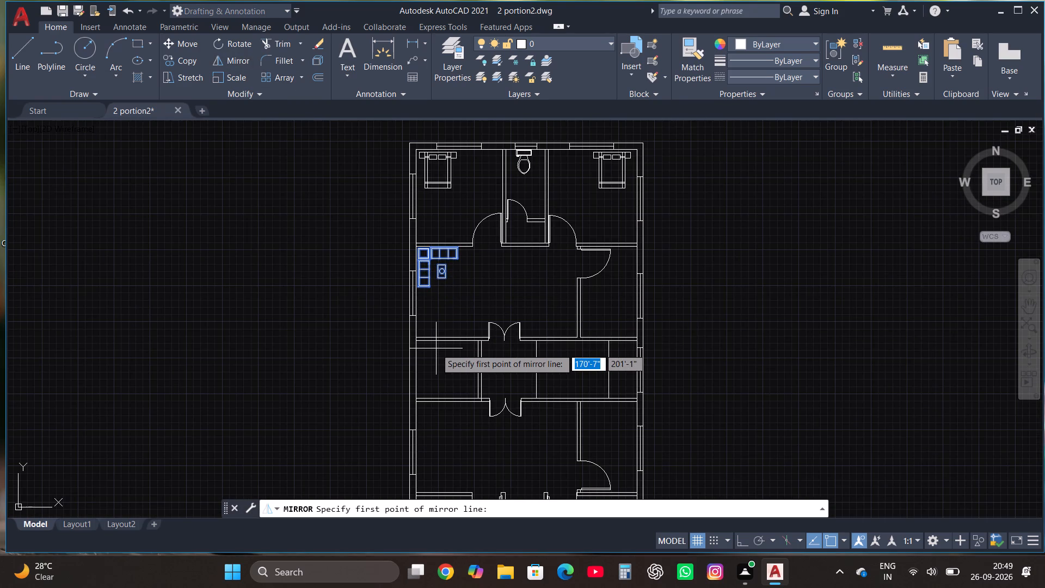
pyautogui.scroll(-1, 436, 352)
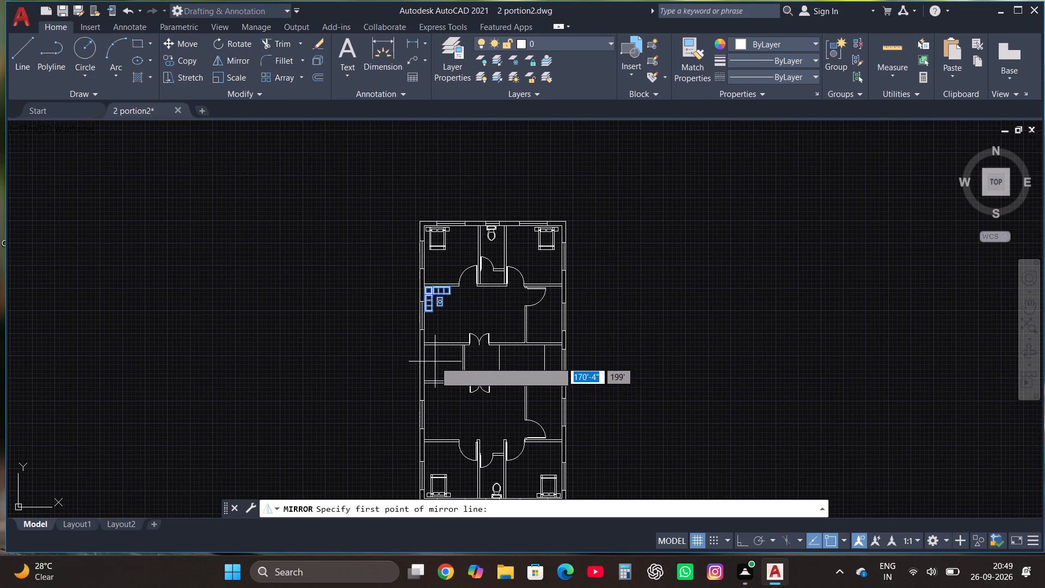
pyautogui.click(435, 363)
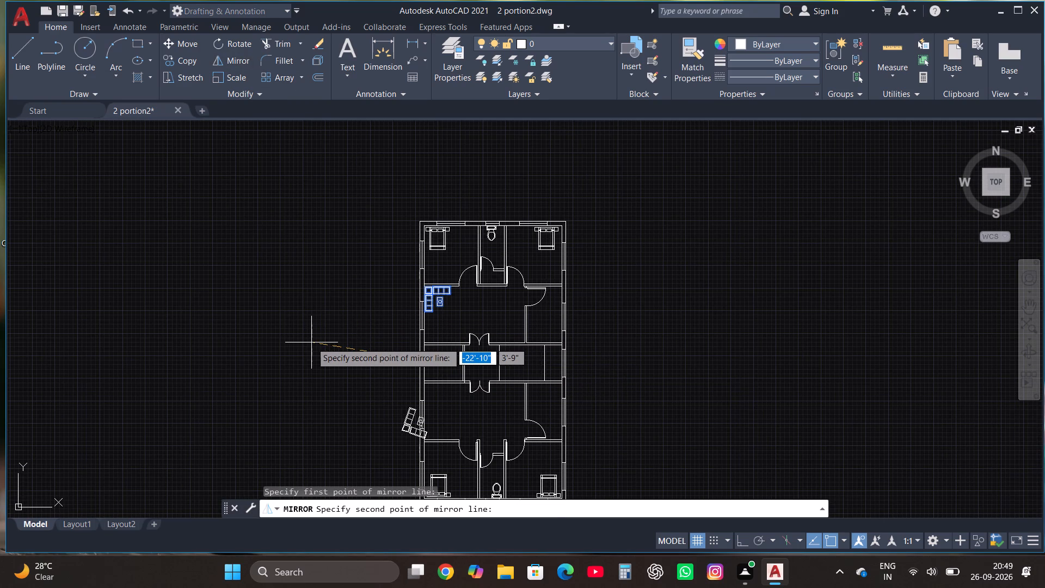
pyautogui.press('F8')
pyautogui.click(309, 355)
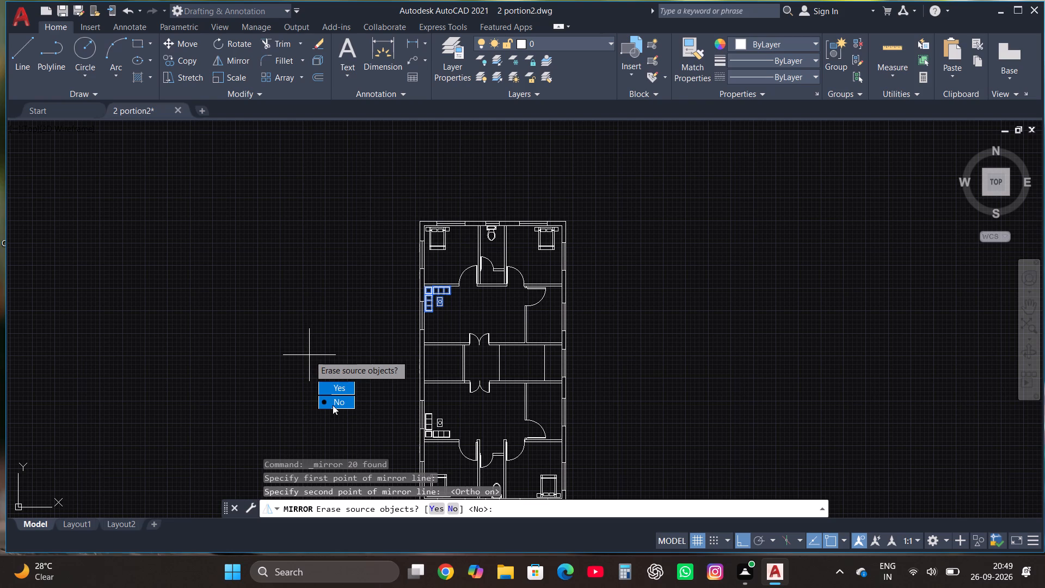
pyautogui.moveTo(333, 405); pyautogui.dragTo(309, 355)
# In the lower portion's small east room, draw a line 2' down the partition from its top, extending about 4'-8" toward the outer wall.
pyautogui.scroll(5, 421, 450)
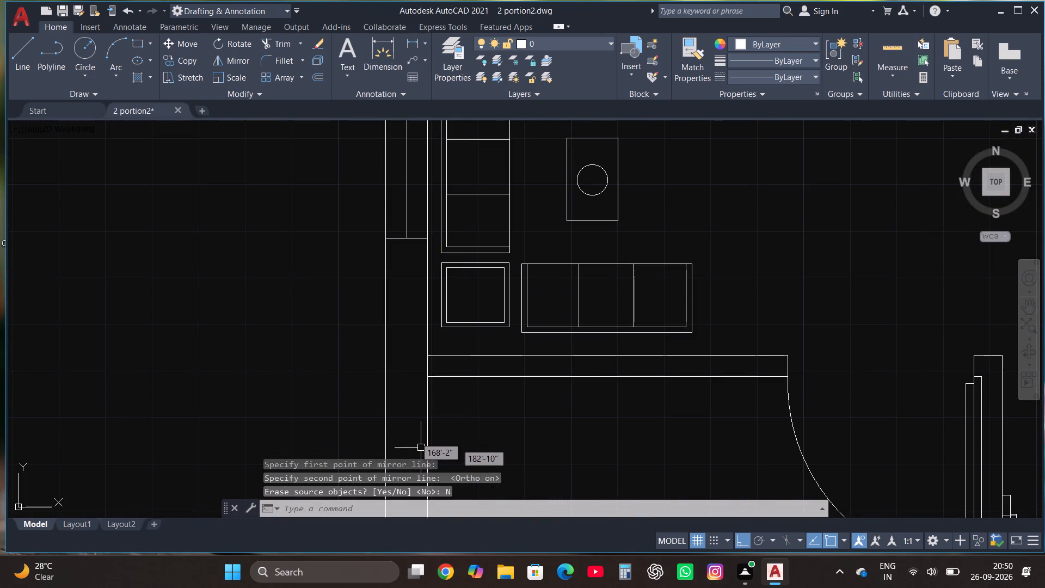
pyautogui.scroll(-2, 365, 427)
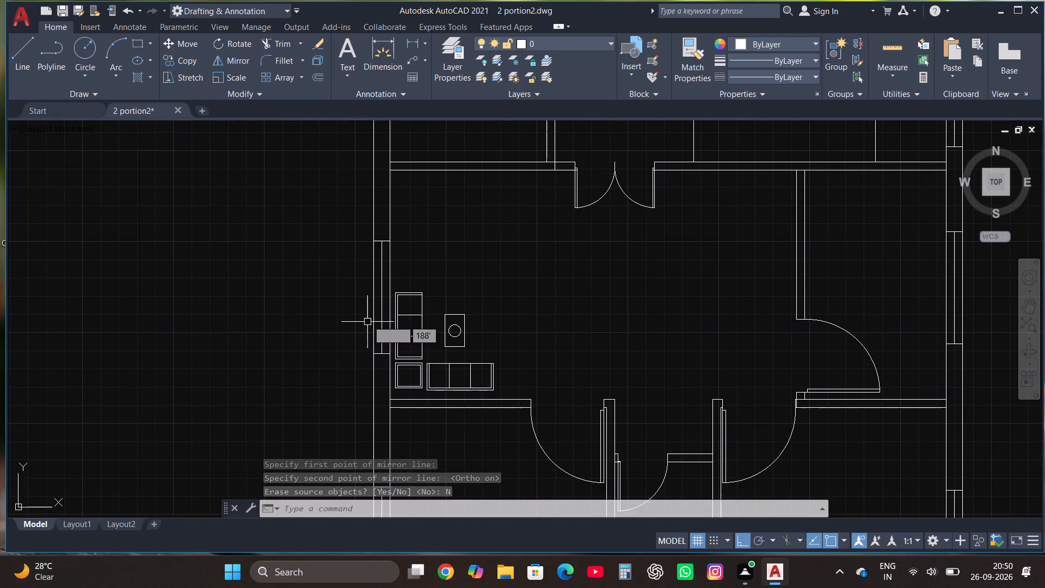
pyautogui.scroll(-2, 346, 216)
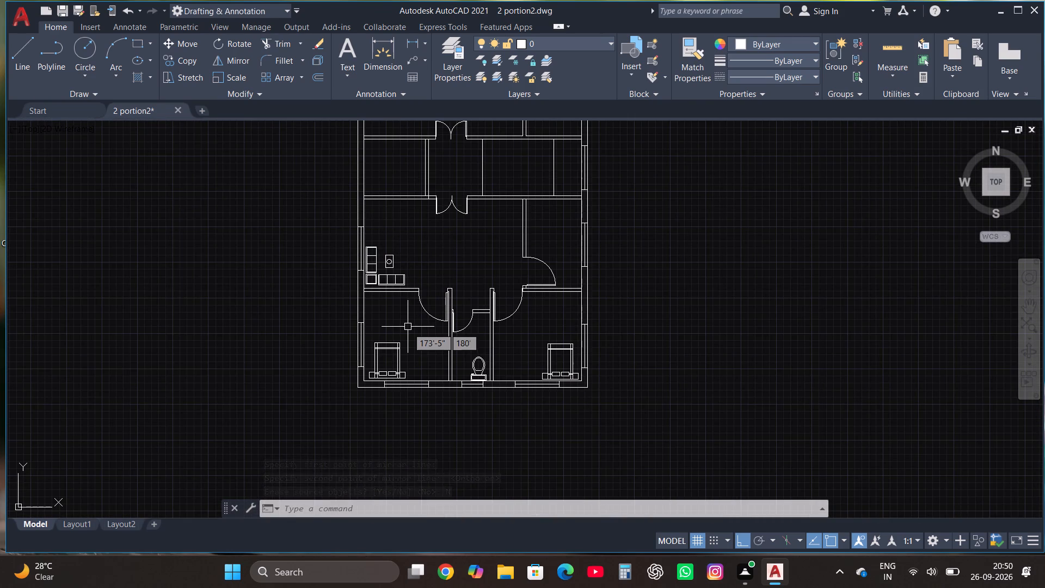
pyautogui.scroll(-1, 413, 348)
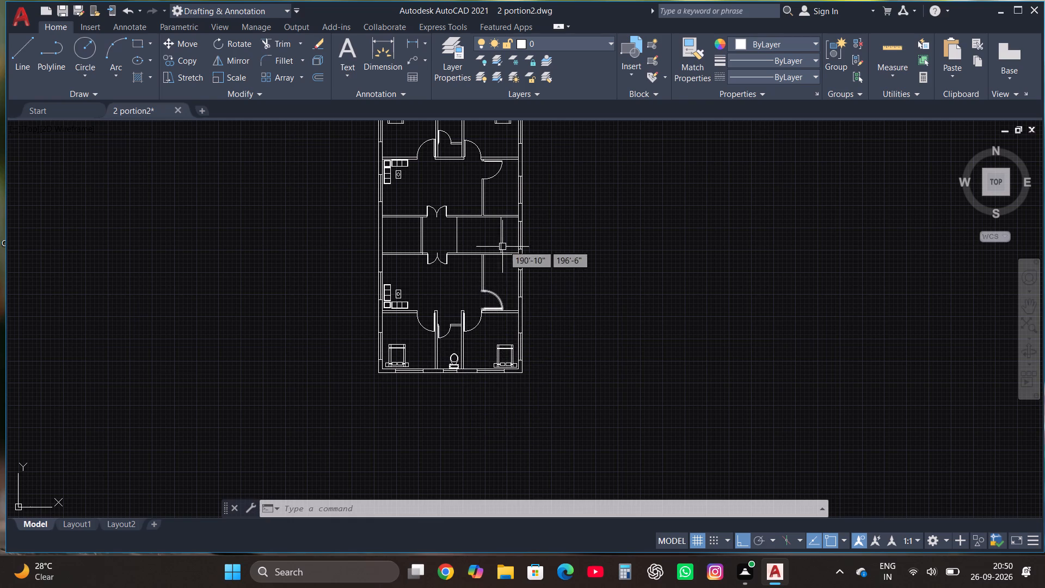
pyautogui.scroll(3, 504, 237)
pyautogui.scroll(2, 559, 347)
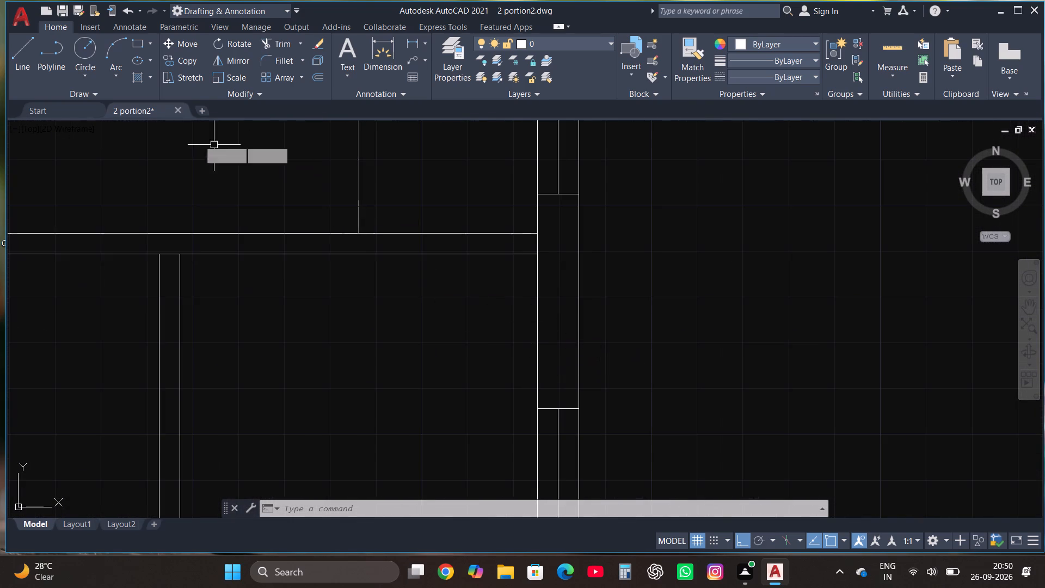
pyautogui.click(26, 51)
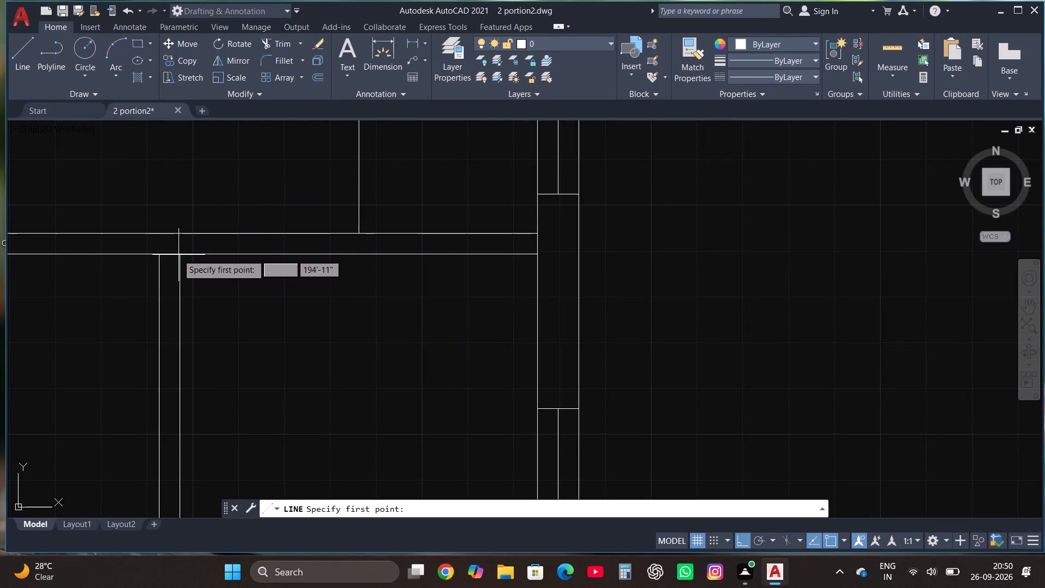
pyautogui.click(178, 253)
pyautogui.write("2'")
pyautogui.press('Return')
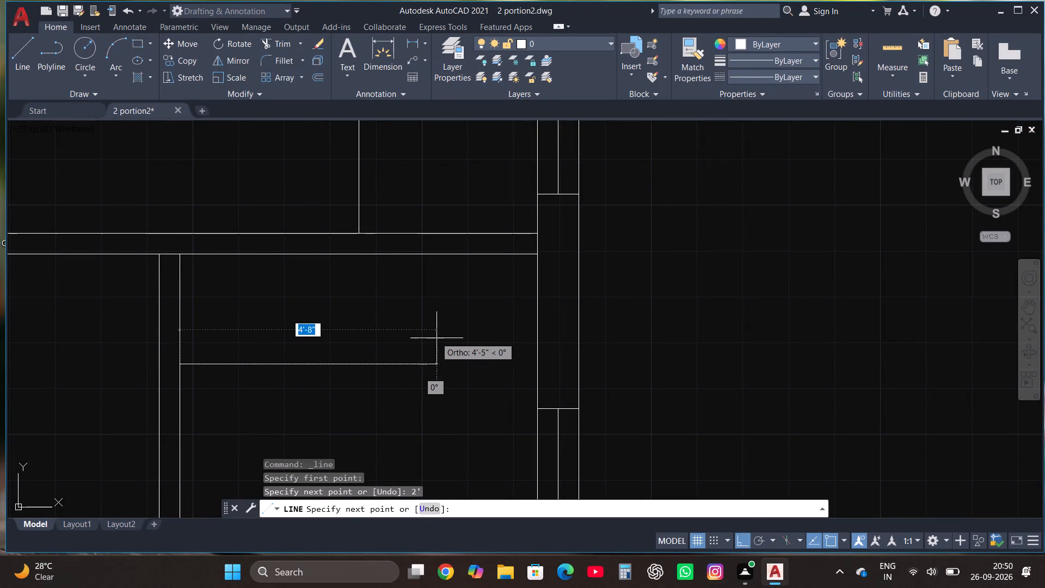
pyautogui.click(444, 338)
# Draw a line from the same room's bottom corner at the outer wall, 2' inward, and up to near the horizontal counter line.
pyautogui.click(22, 44)
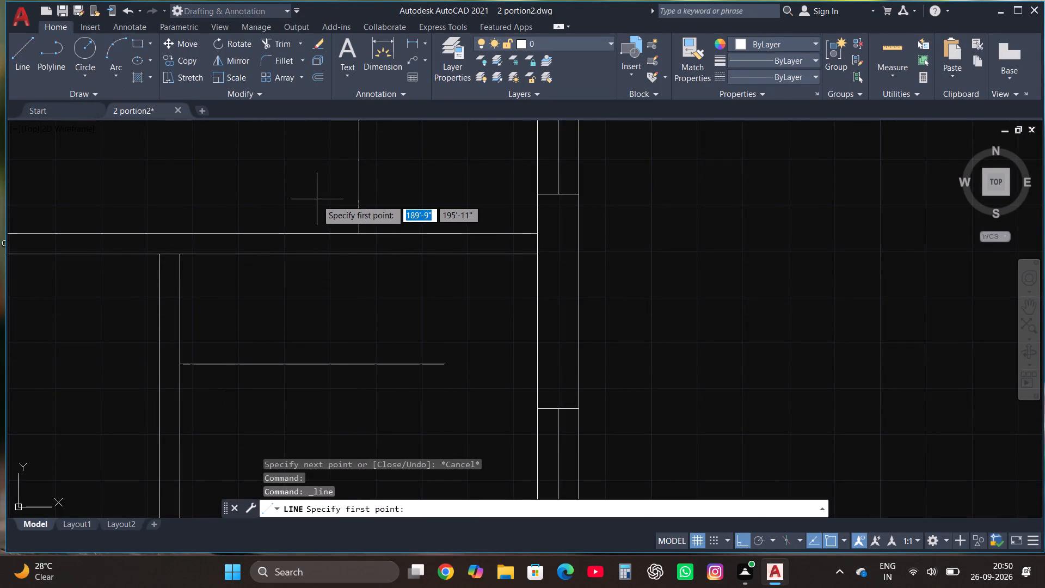
pyautogui.scroll(-3, 322, 209)
pyautogui.scroll(3, 355, 390)
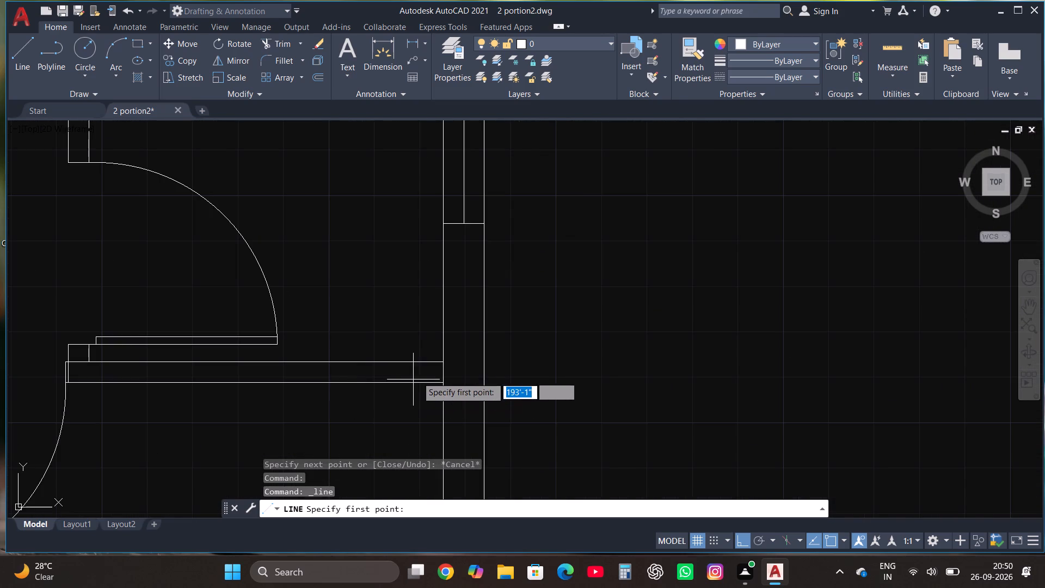
pyautogui.click(442, 362)
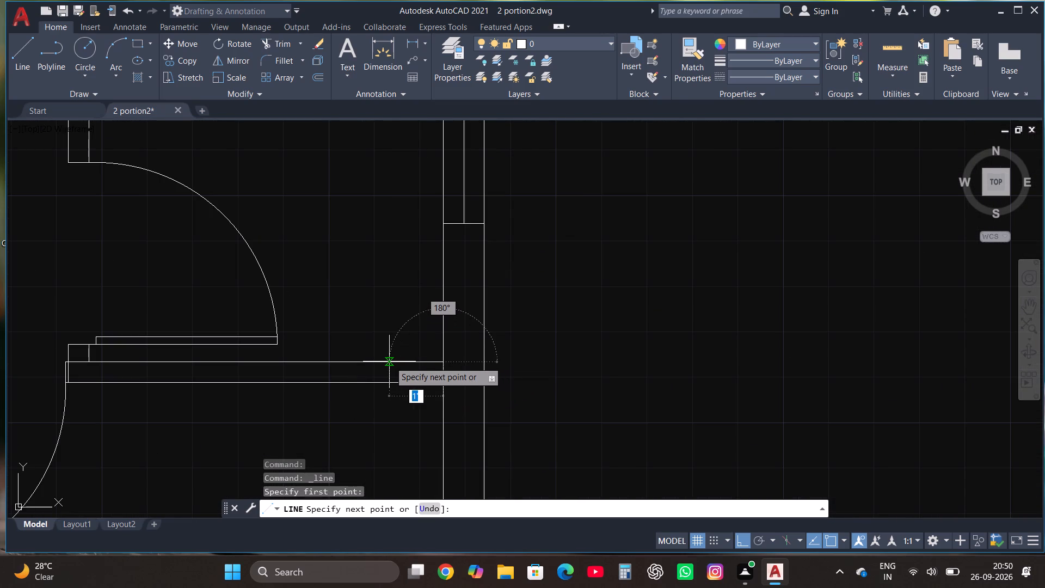
pyautogui.write("2'")
pyautogui.press('Return')
pyautogui.scroll(-3, 379, 372)
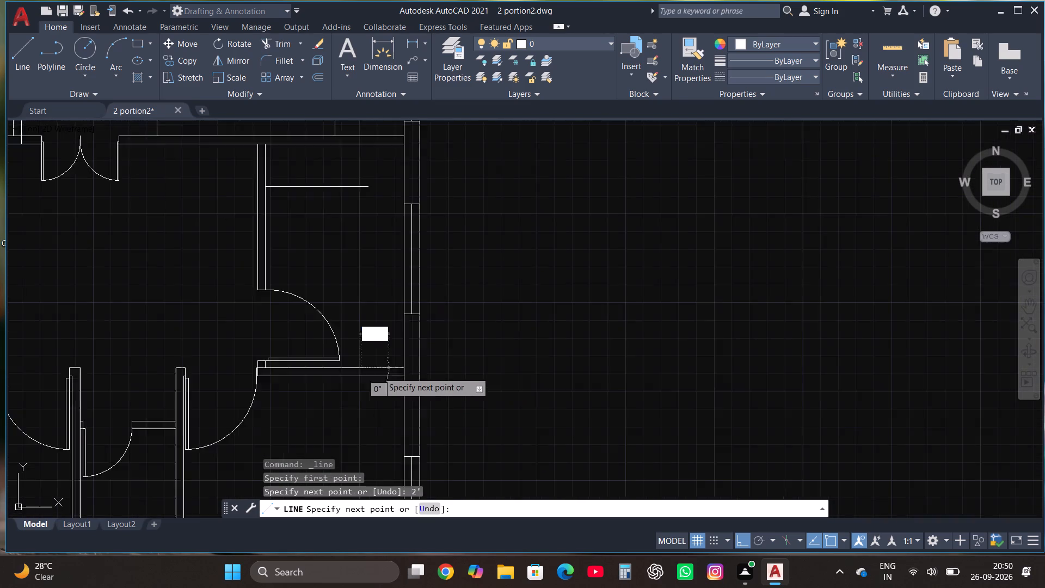
pyautogui.scroll(-1, 377, 372)
pyautogui.scroll(2, 364, 302)
pyautogui.click(377, 304)
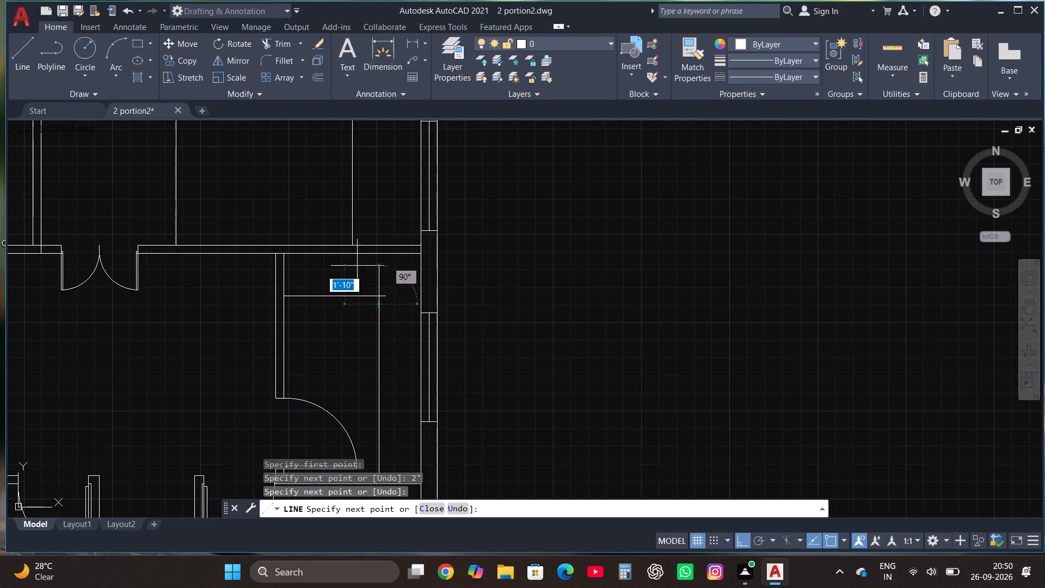
# Fillet the horizontal and vertical counter lines into a sharp corner.
pyautogui.click(284, 63)
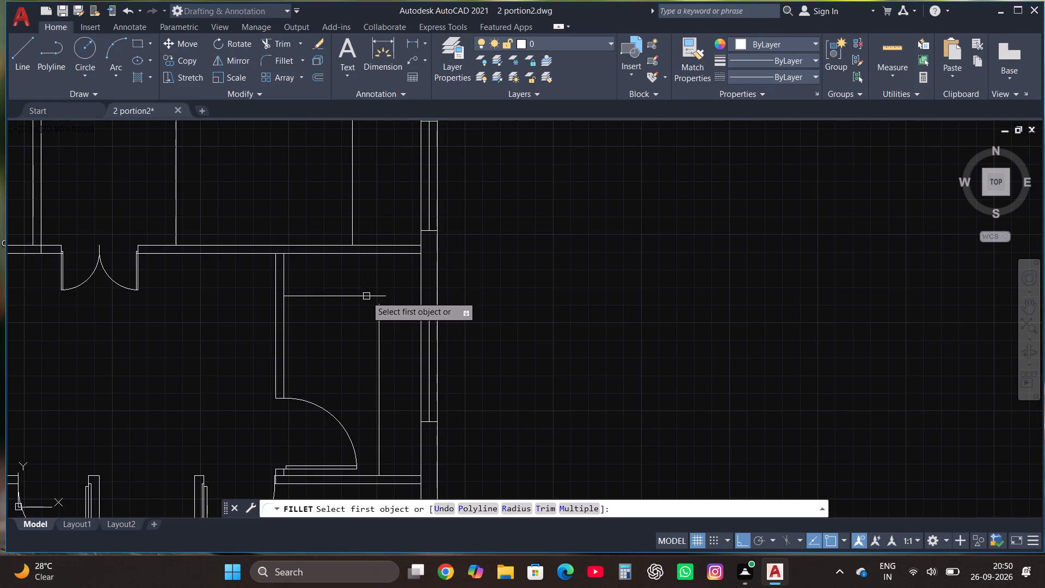
pyautogui.click(366, 297)
pyautogui.click(379, 327)
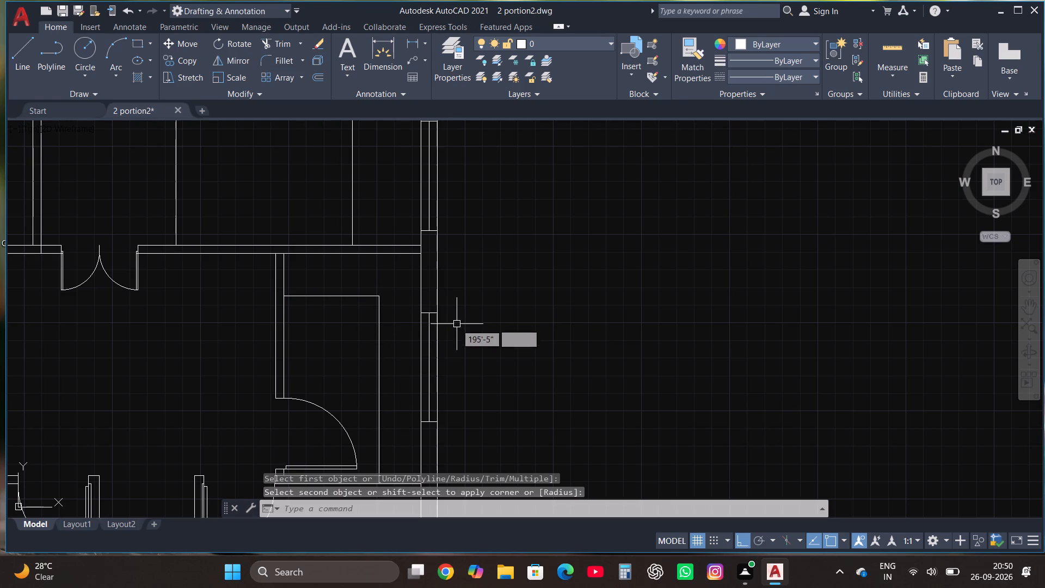
# Draw a sink rectangle about 2'-8" by 1'-6" on the upper counter of the lower portion's small east room.
pyautogui.scroll(-2, 472, 351)
pyautogui.scroll(1, 411, 320)
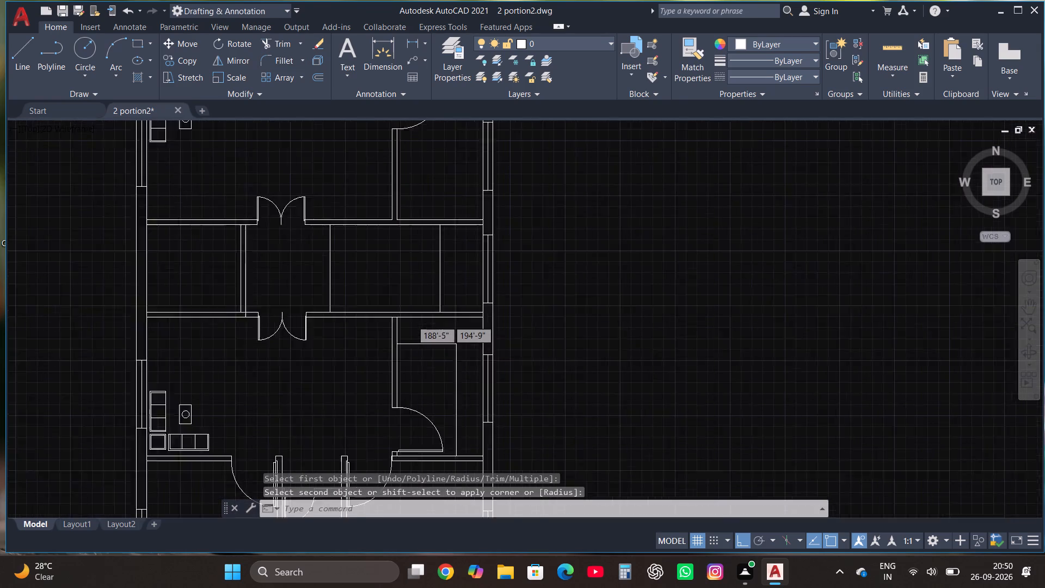
pyautogui.scroll(2, 411, 320)
pyautogui.scroll(-2, 439, 335)
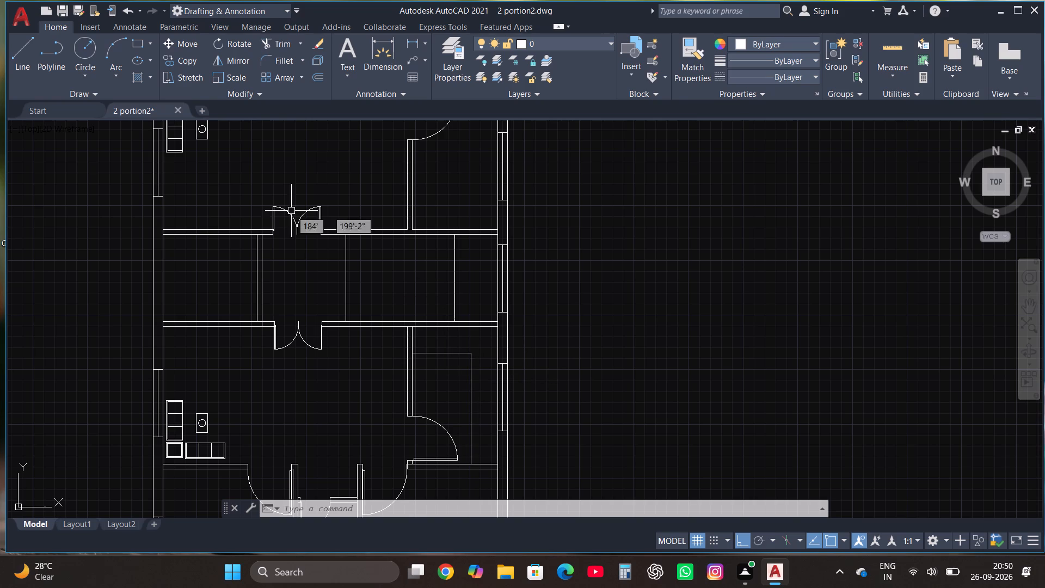
pyautogui.click(136, 42)
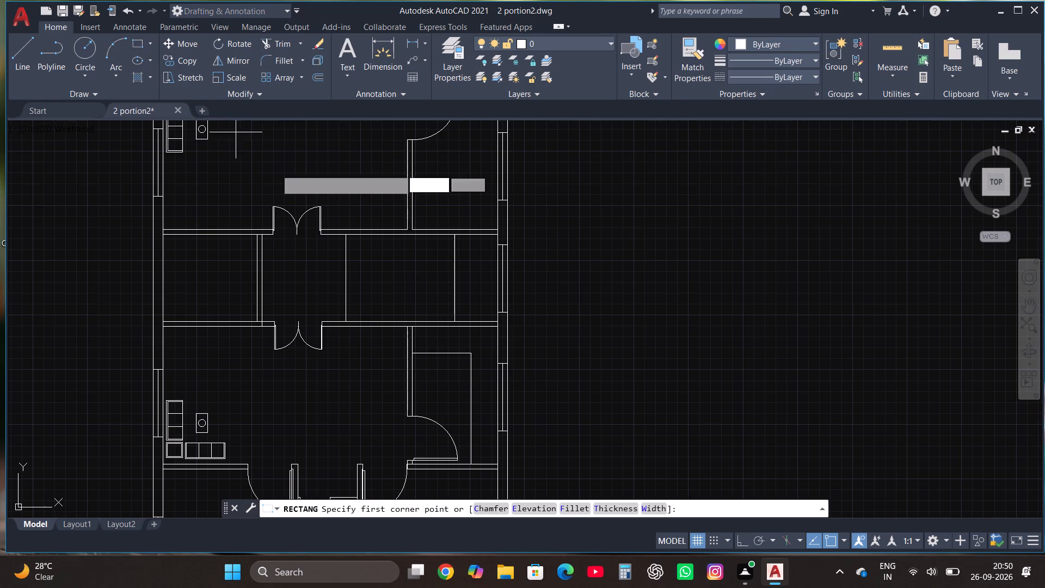
pyautogui.scroll(4, 440, 339)
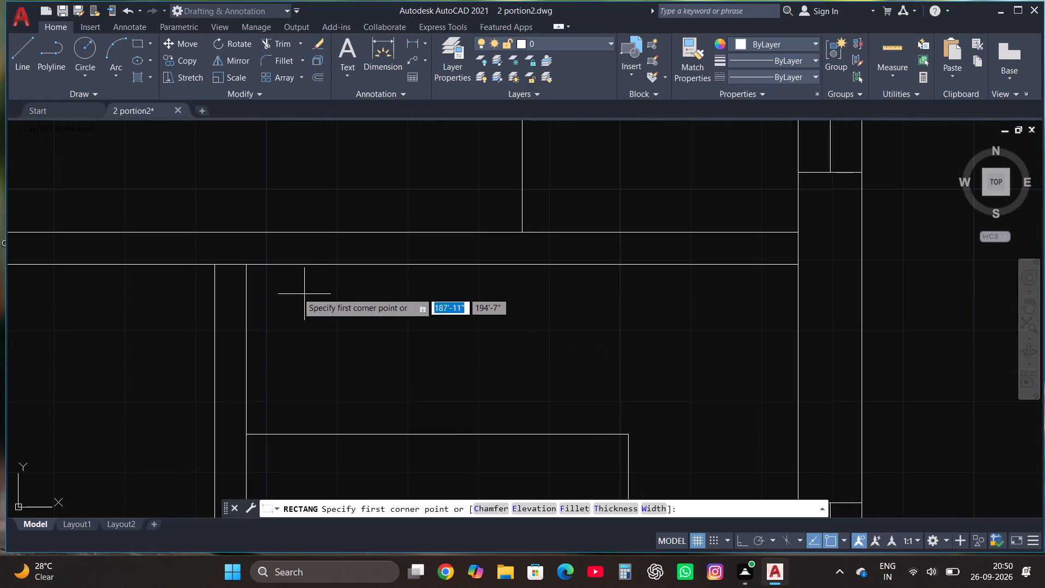
pyautogui.click(281, 287)
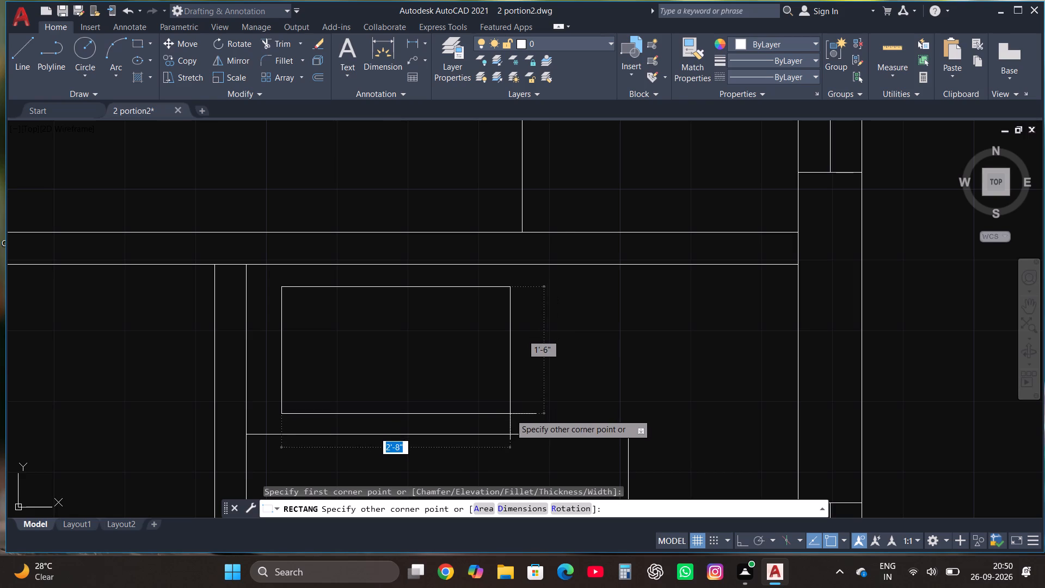
pyautogui.click(510, 414)
# Divide the sink rectangle into two halves with a vertical line between the midpoints of its long edges.
pyautogui.click(25, 50)
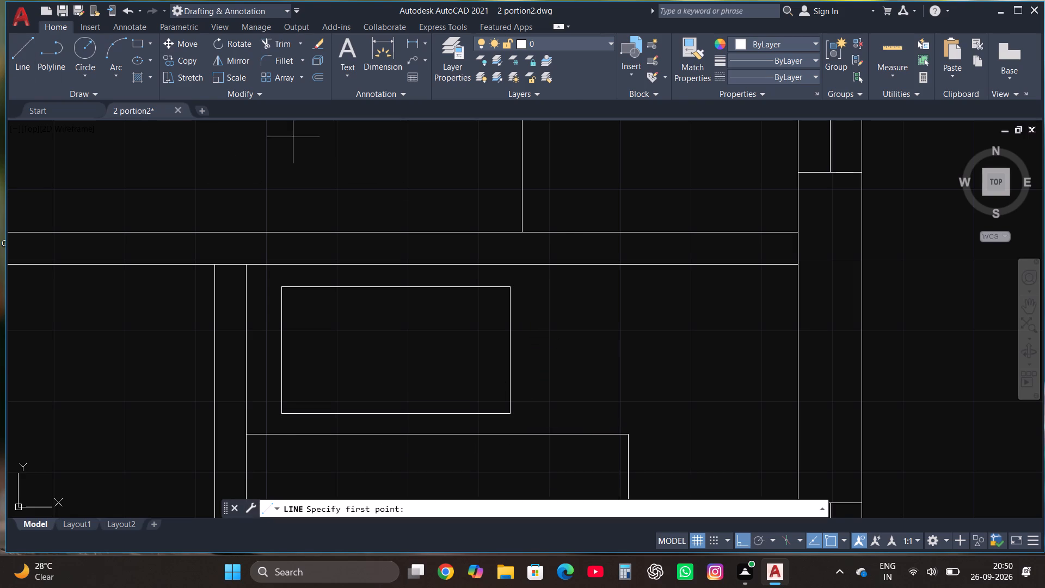
pyautogui.click(396, 287)
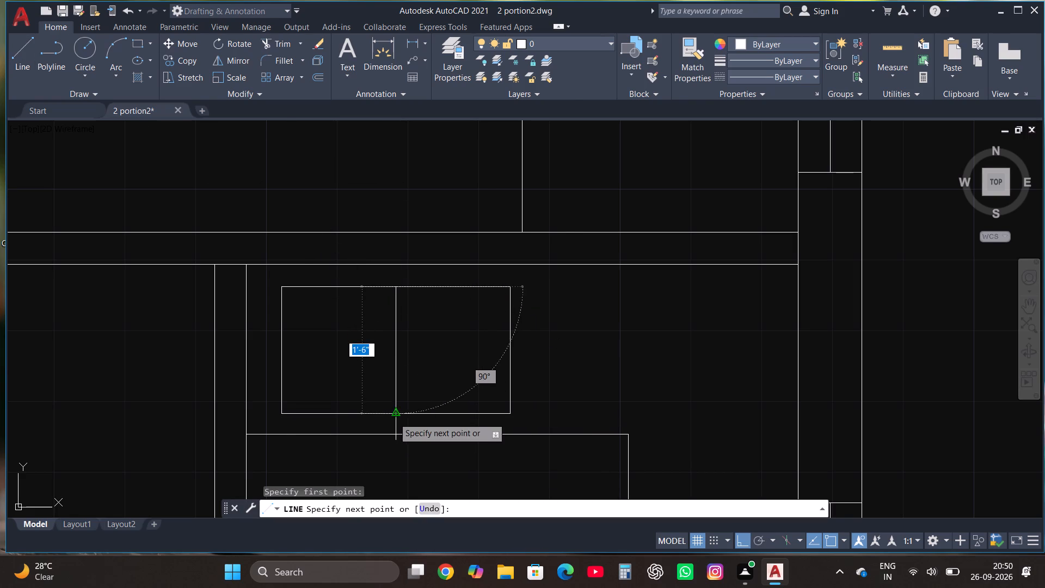
pyautogui.click(394, 418)
pyautogui.press('Escape')
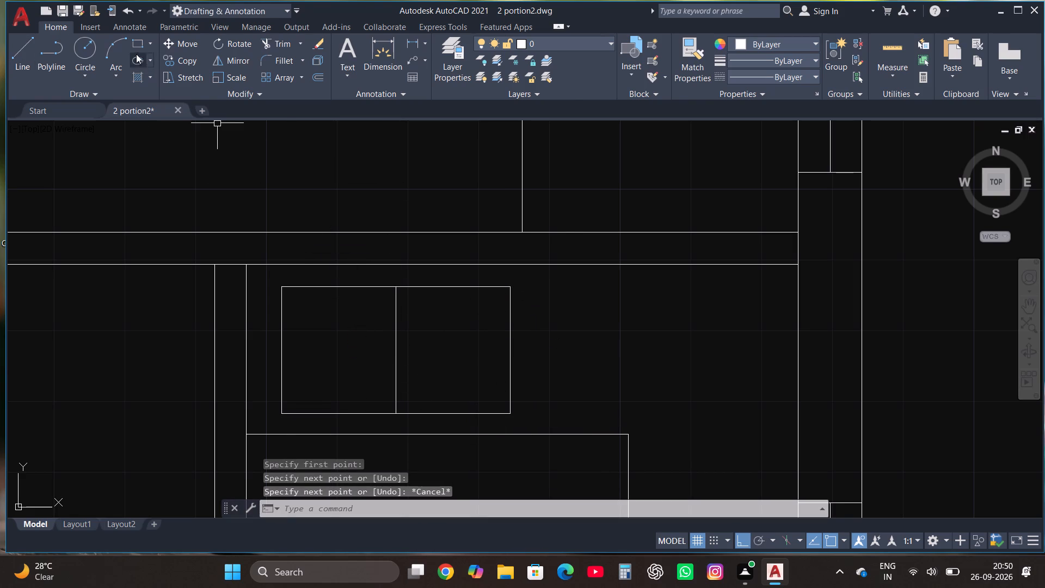
# Draw an inner rectangle about 1'-2" by 1'-3" inside the west half of the sink as the basin.
pyautogui.click(134, 41)
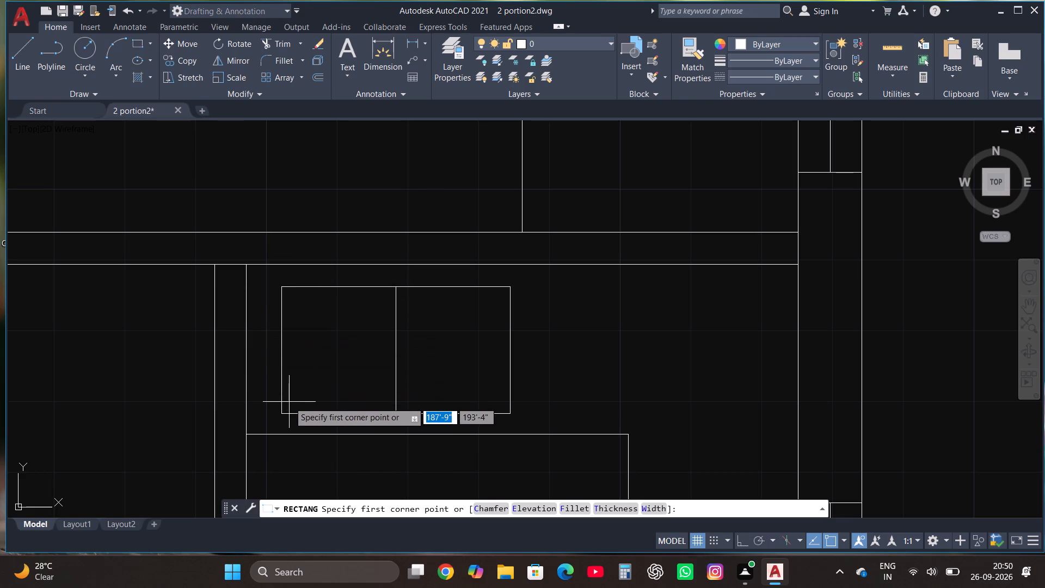
pyautogui.click(289, 402)
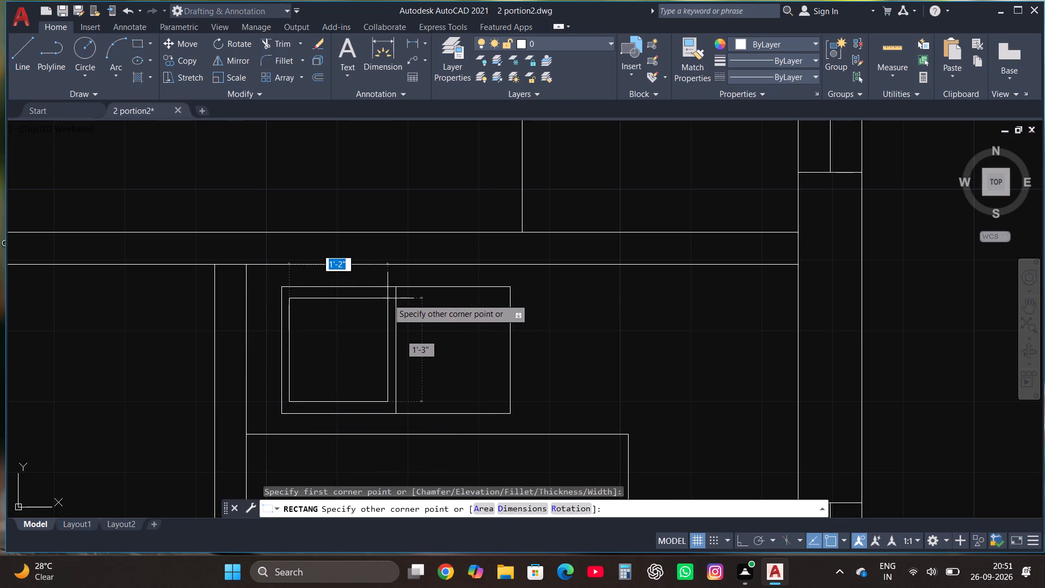
pyautogui.click(389, 300)
# Stretch the basin rectangle's top edge slightly upward, closer to the sink's outer edge.
pyautogui.click(336, 300)
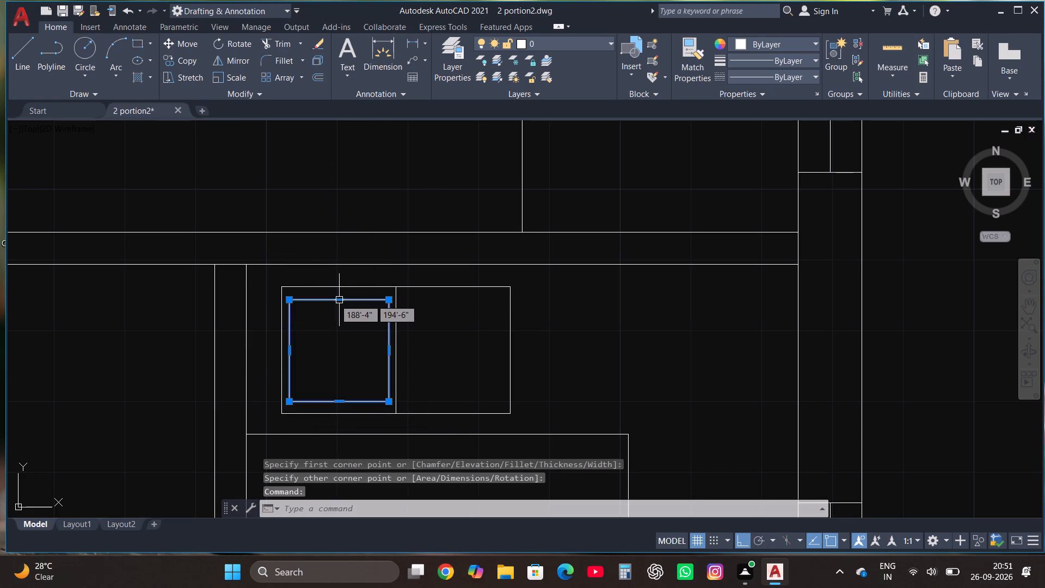
pyautogui.scroll(2, 335, 299)
pyautogui.click(338, 300)
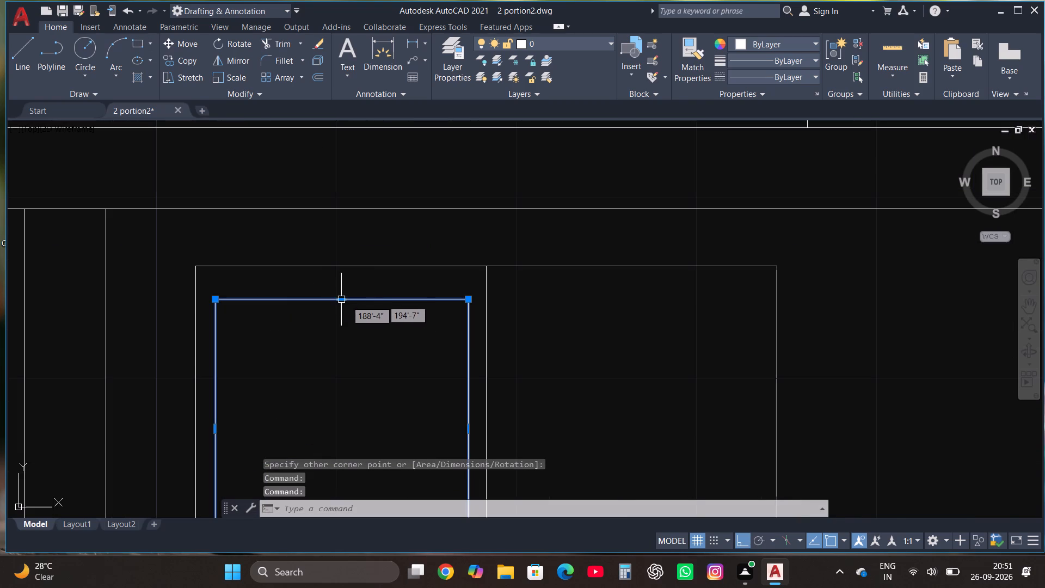
pyautogui.click(343, 299)
pyautogui.click(341, 288)
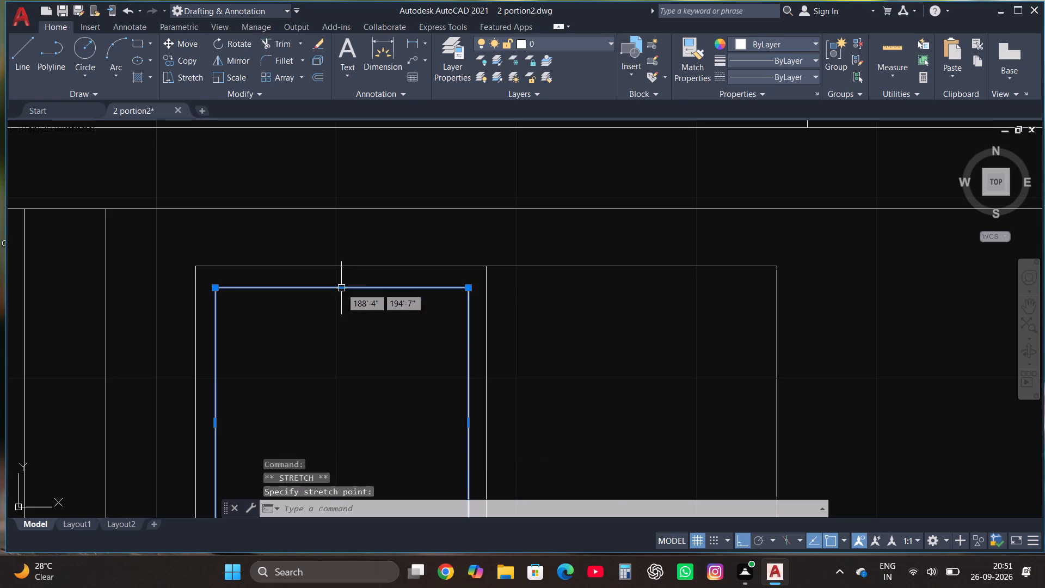
pyautogui.scroll(-2, 322, 304)
pyautogui.press('Escape')
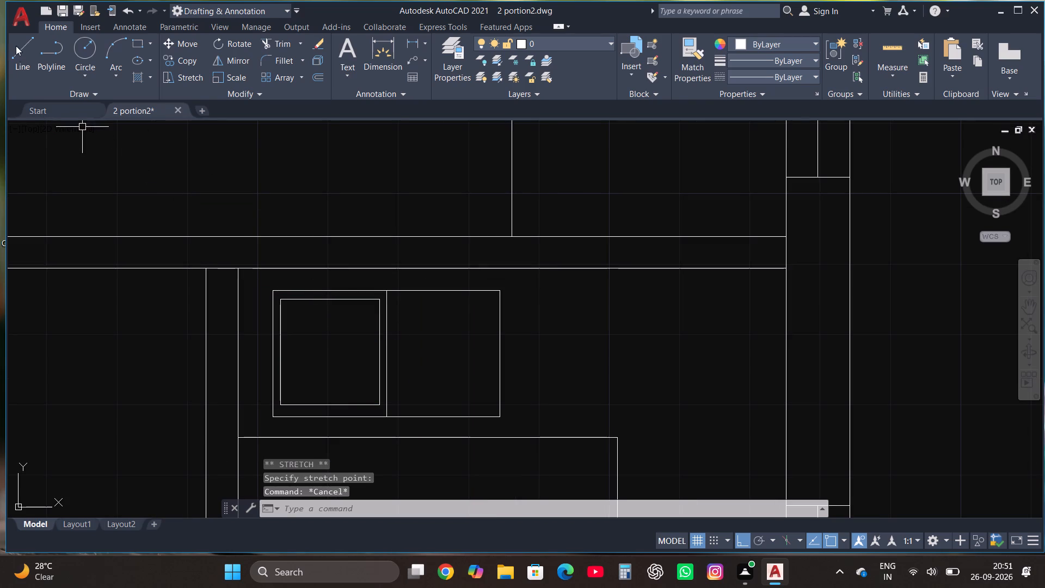
# Draw a horizontal drainboard line about 1' long just below the top edge of the sink's east half.
pyautogui.click(16, 46)
pyautogui.scroll(2, 422, 318)
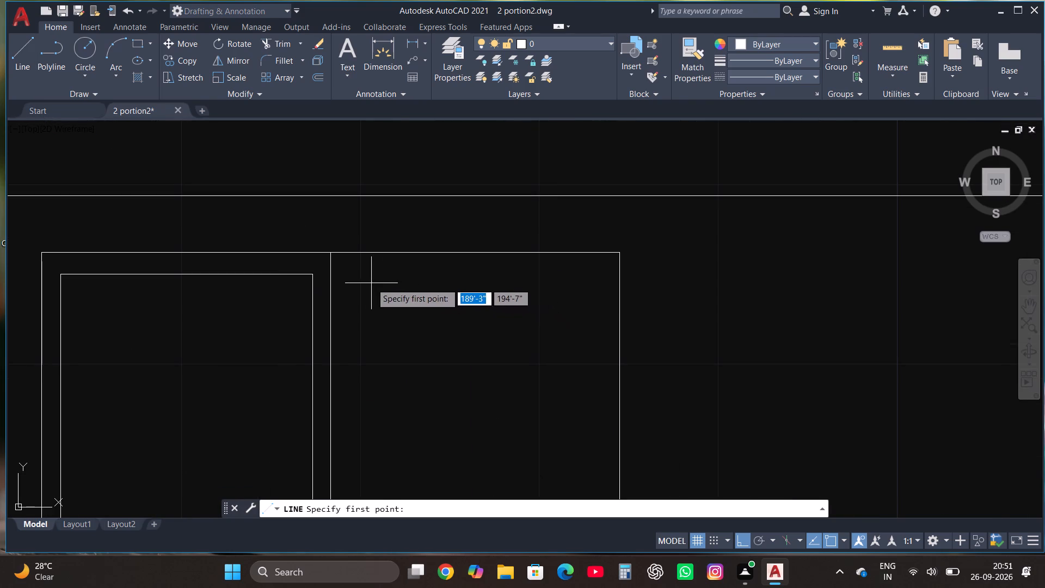
pyautogui.click(351, 277)
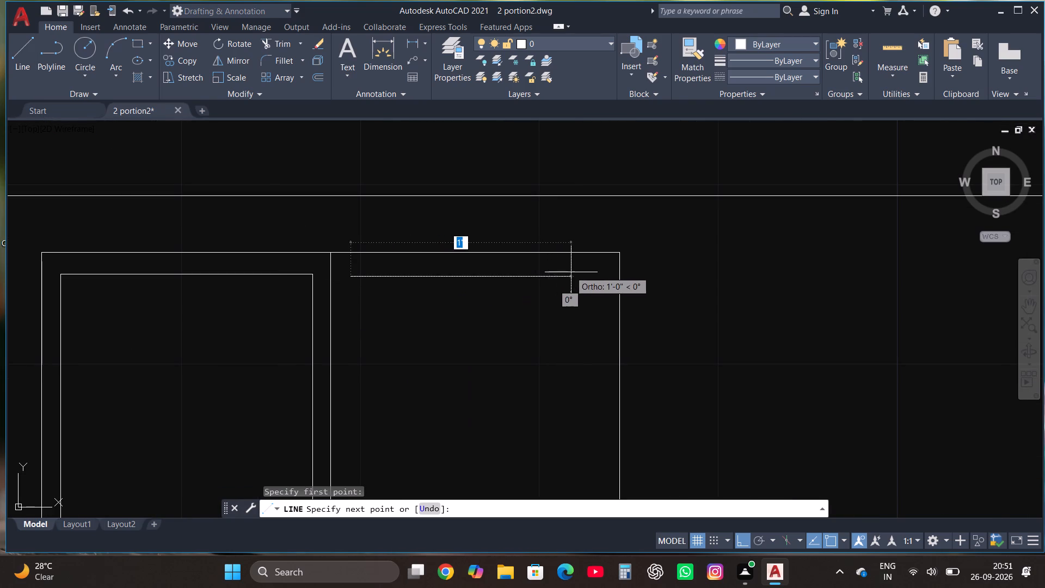
pyautogui.click(575, 273)
pyautogui.press('Escape')
# Copy the short horizontal drainboard line within the sink's east half.
pyautogui.click(547, 283)
pyautogui.click(527, 269)
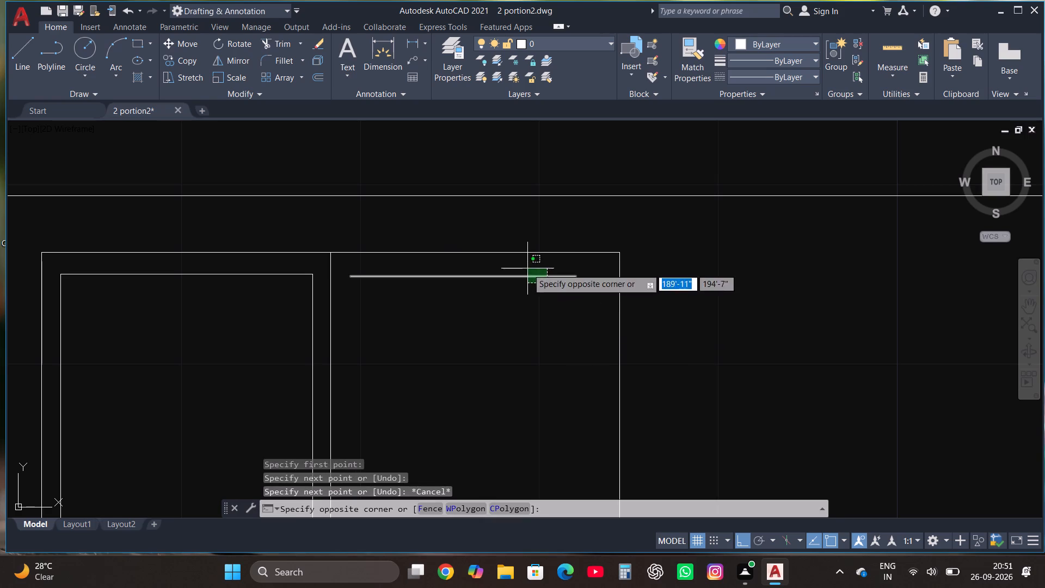
pyautogui.click(184, 61)
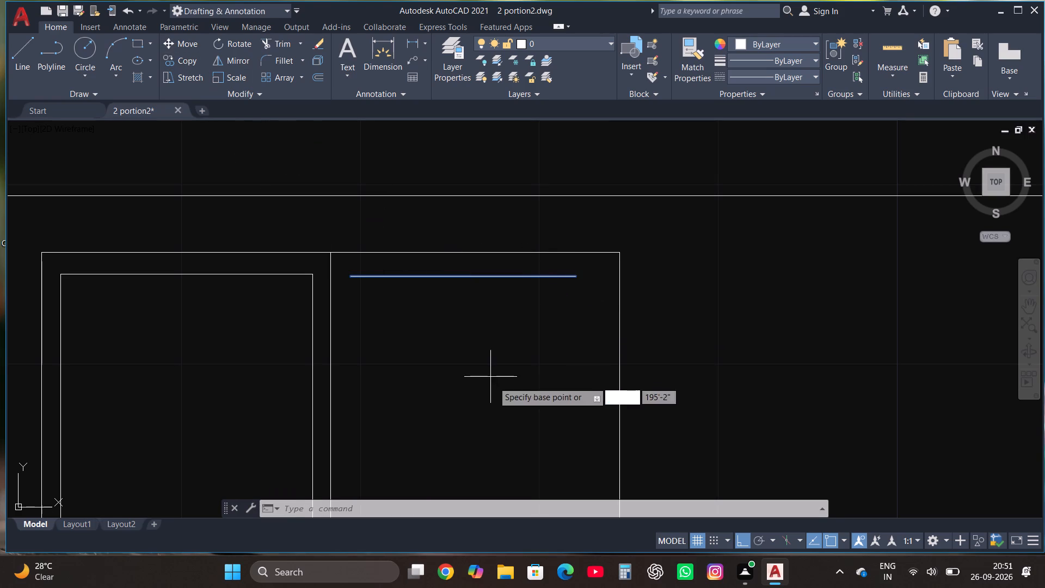
# Place eleven copies of the drainboard line one below another down the sink's east half, ending about 1'-4" below the original.
pyautogui.click(525, 505)
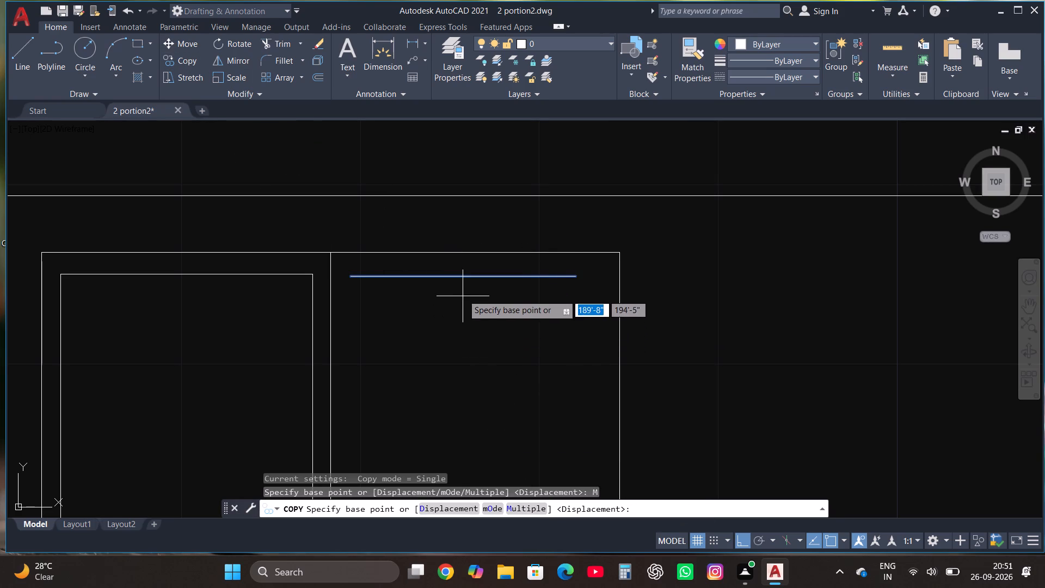
pyautogui.click(456, 276)
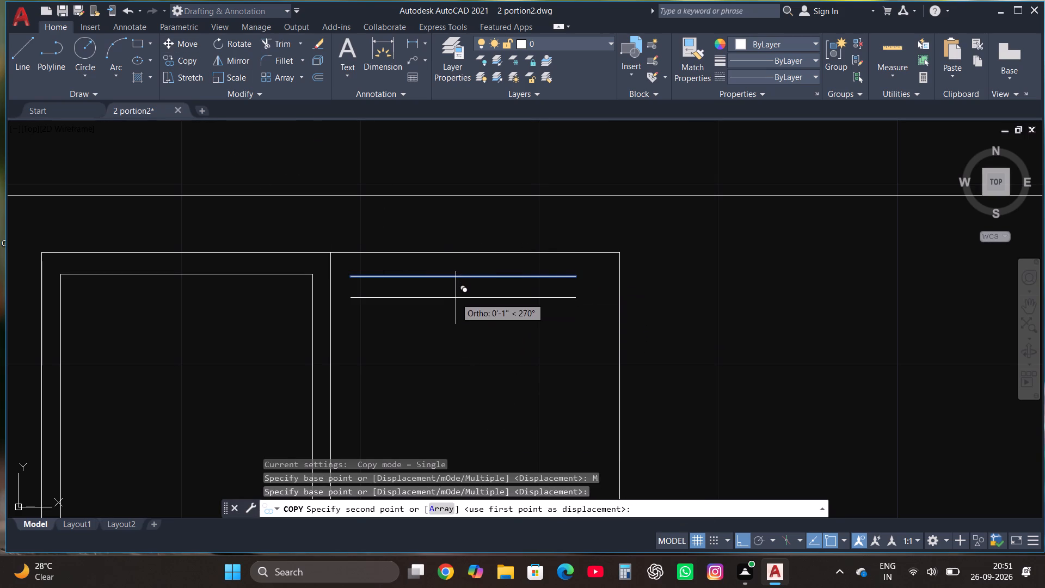
pyautogui.click(456, 299)
pyautogui.click(456, 323)
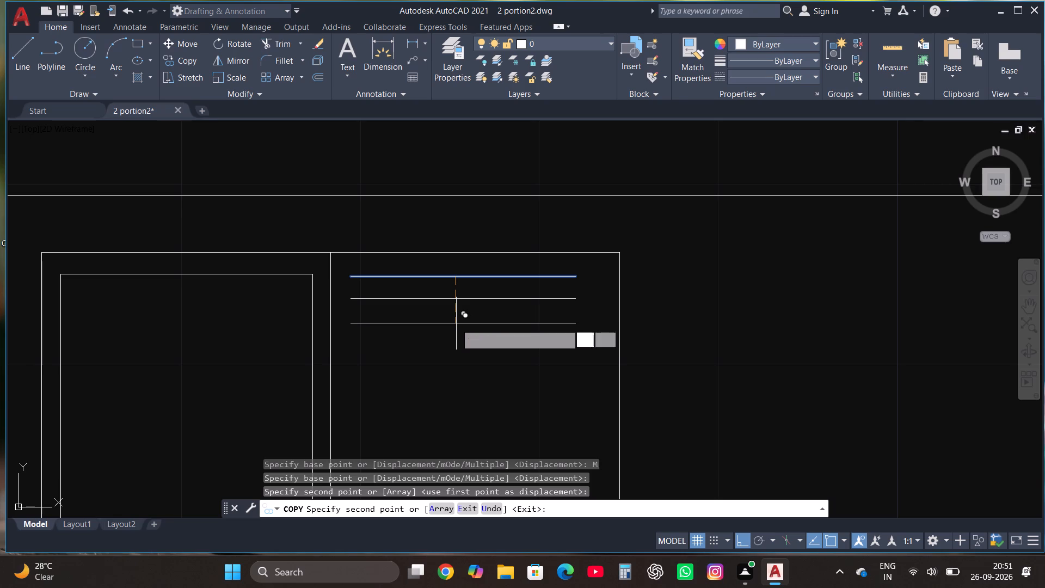
pyautogui.click(460, 346)
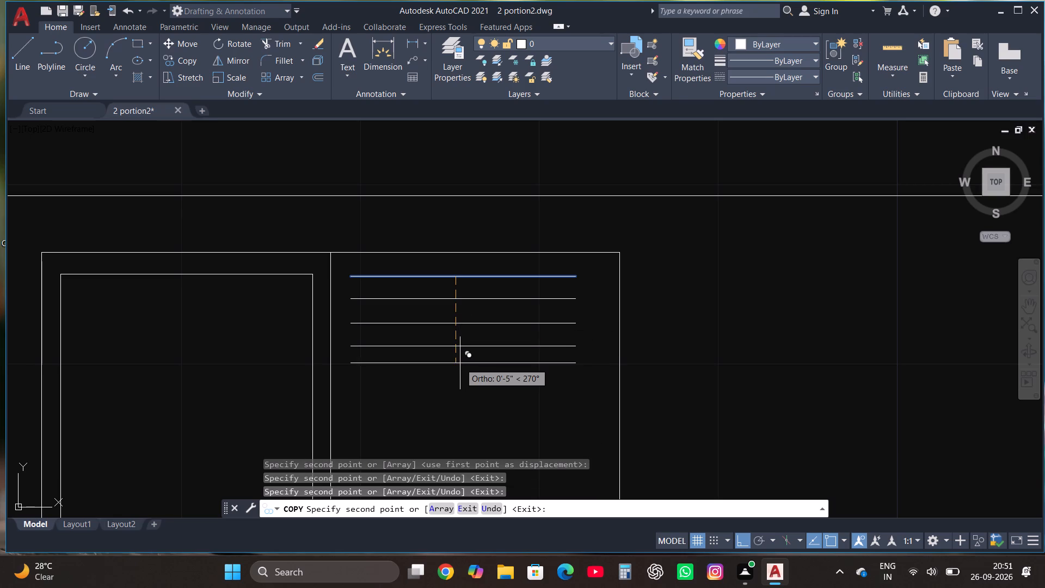
pyautogui.click(459, 369)
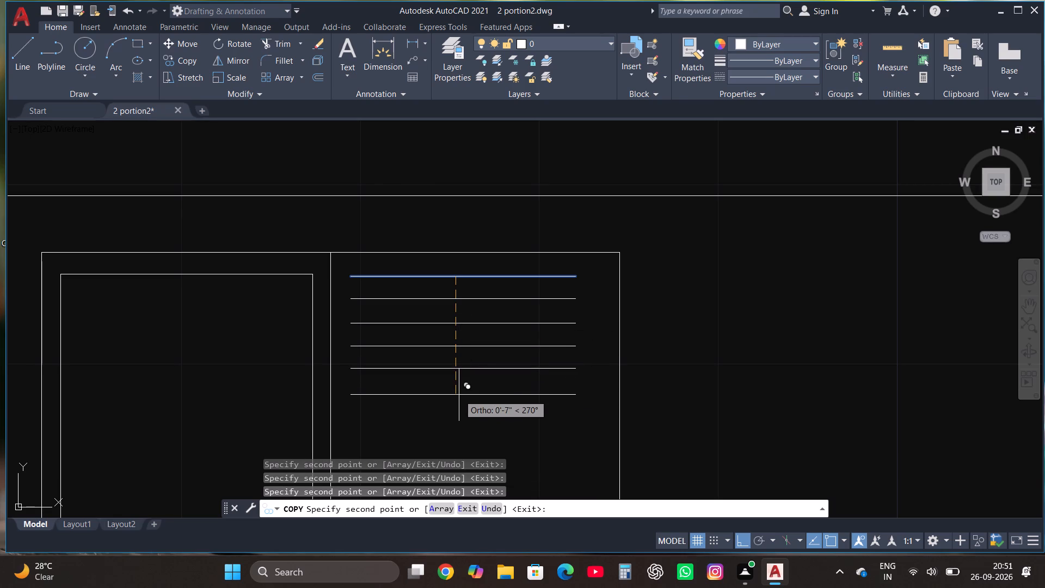
pyautogui.click(458, 394)
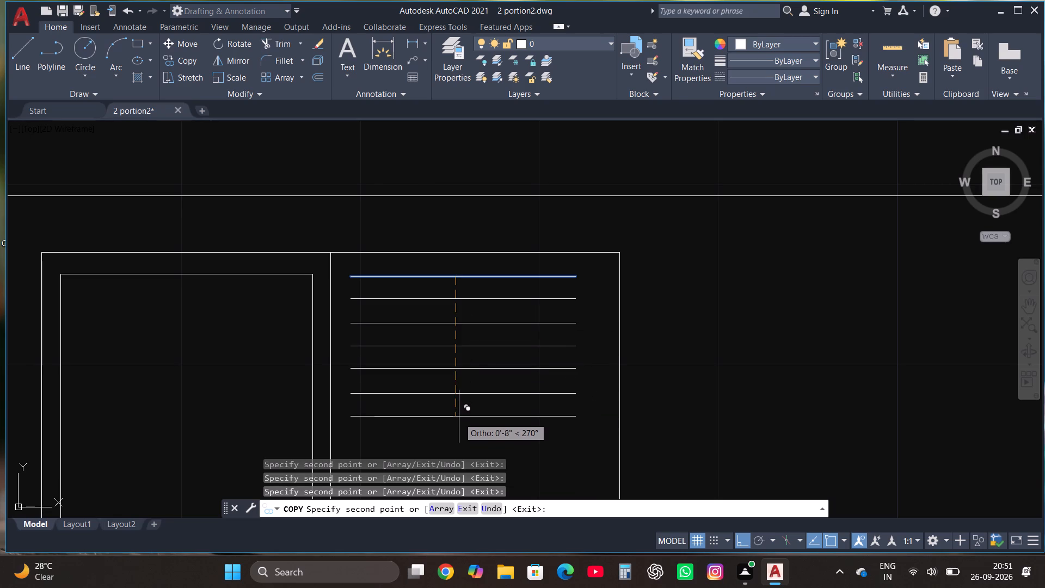
pyautogui.click(459, 421)
pyautogui.scroll(-1, 460, 404)
pyautogui.scroll(2, 460, 434)
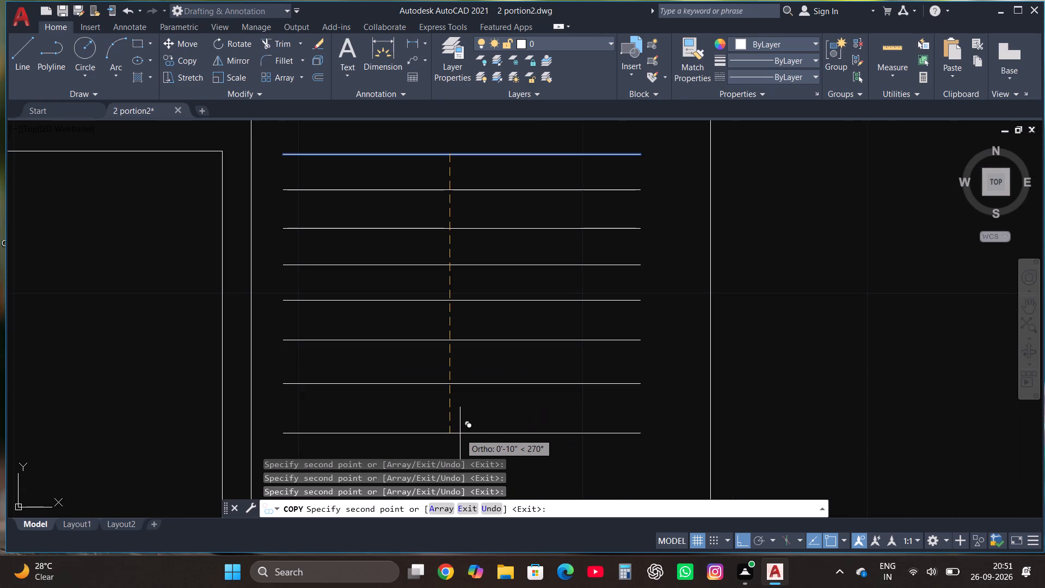
pyautogui.click(458, 425)
pyautogui.scroll(-2, 460, 419)
pyautogui.scroll(3, 459, 440)
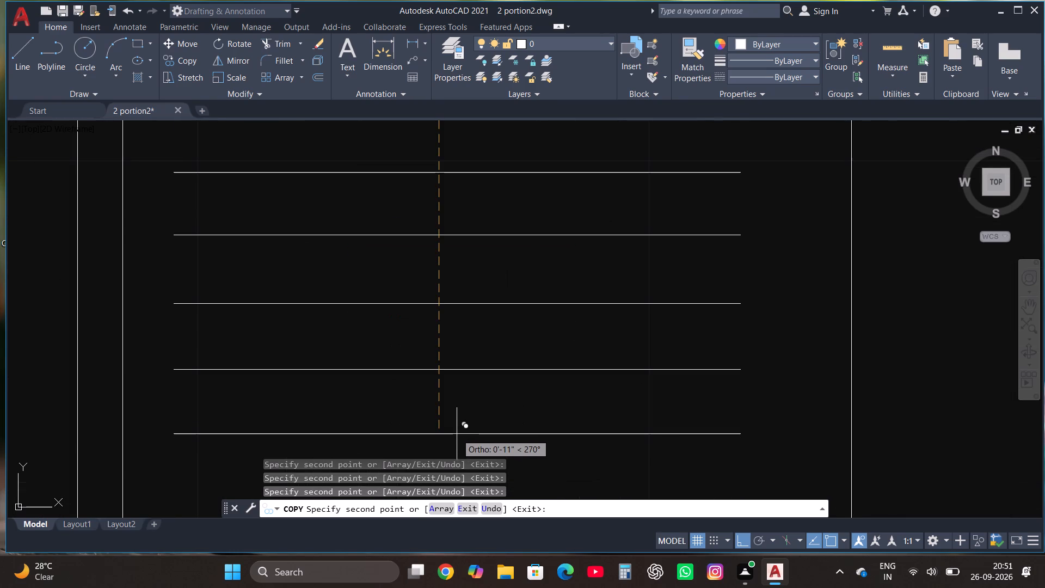
pyautogui.click(455, 438)
pyautogui.scroll(-3, 469, 389)
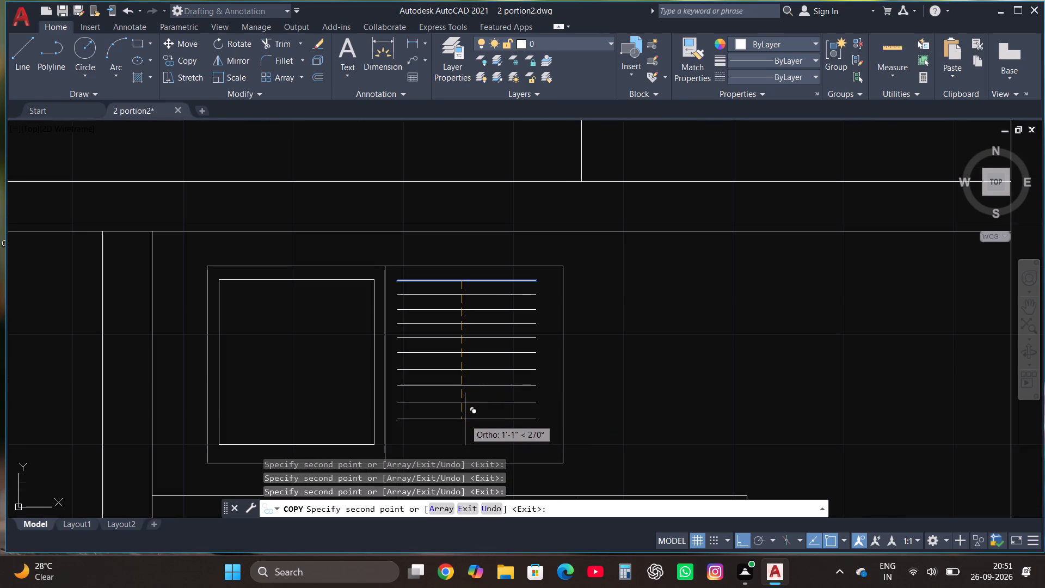
pyautogui.click(465, 420)
pyautogui.click(464, 437)
pyautogui.scroll(-1, 473, 415)
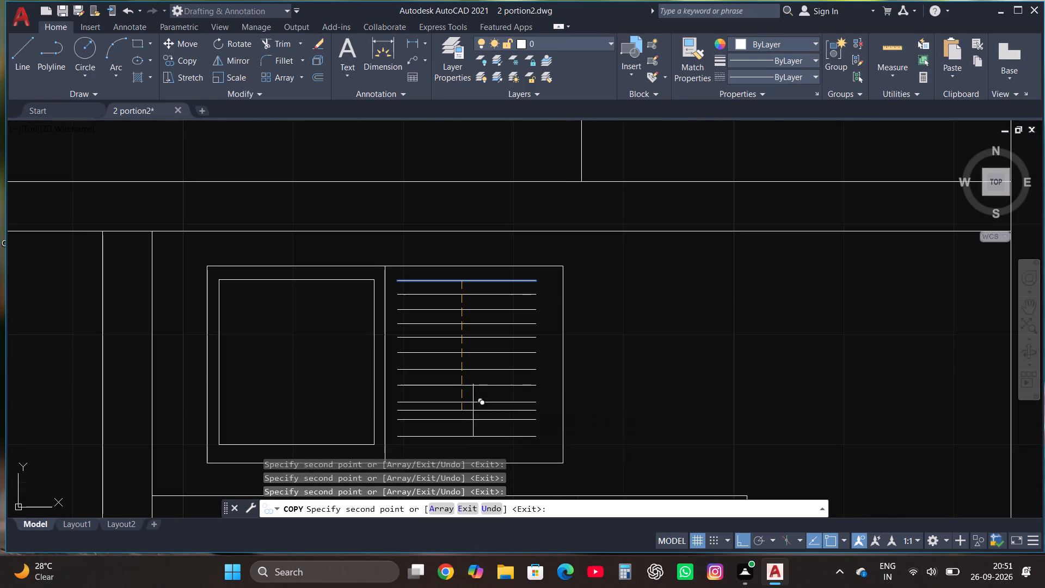
pyautogui.scroll(-1, 474, 421)
pyautogui.scroll(2, 471, 440)
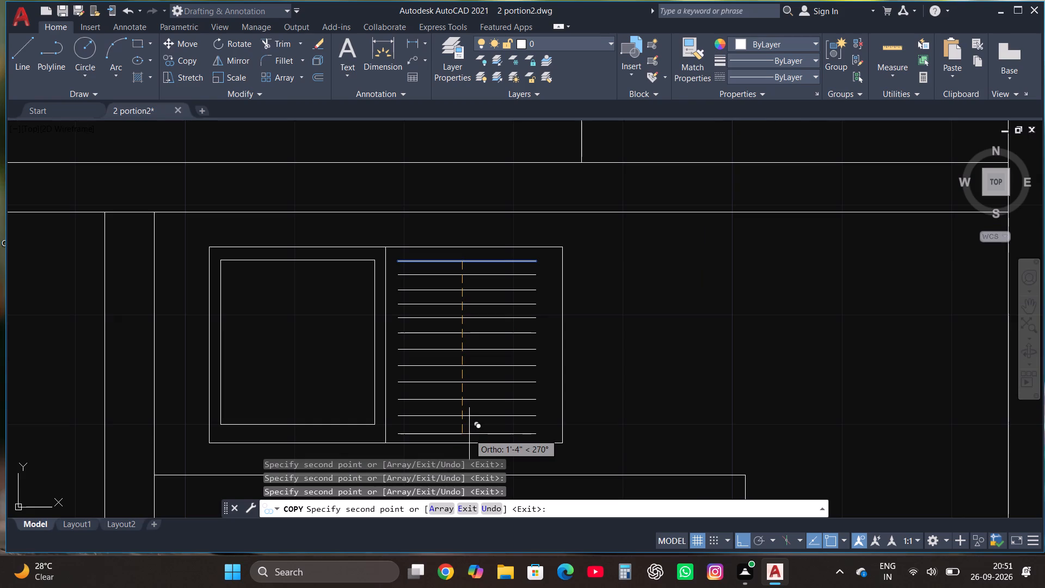
pyautogui.click(469, 434)
pyautogui.press('Escape')
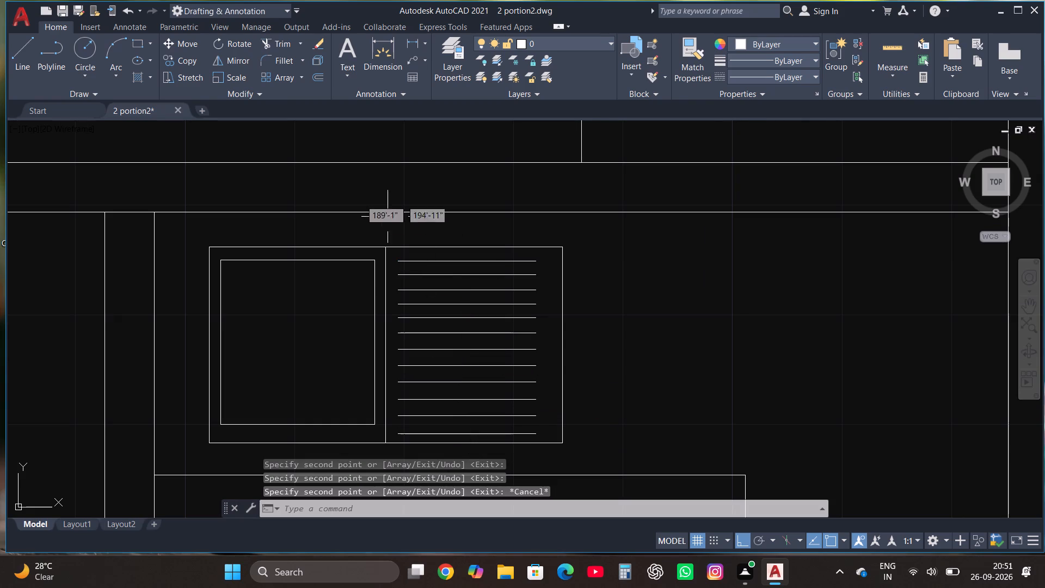
# Erase the bottommost drainboard line in the sink's east half.
pyautogui.click(482, 427)
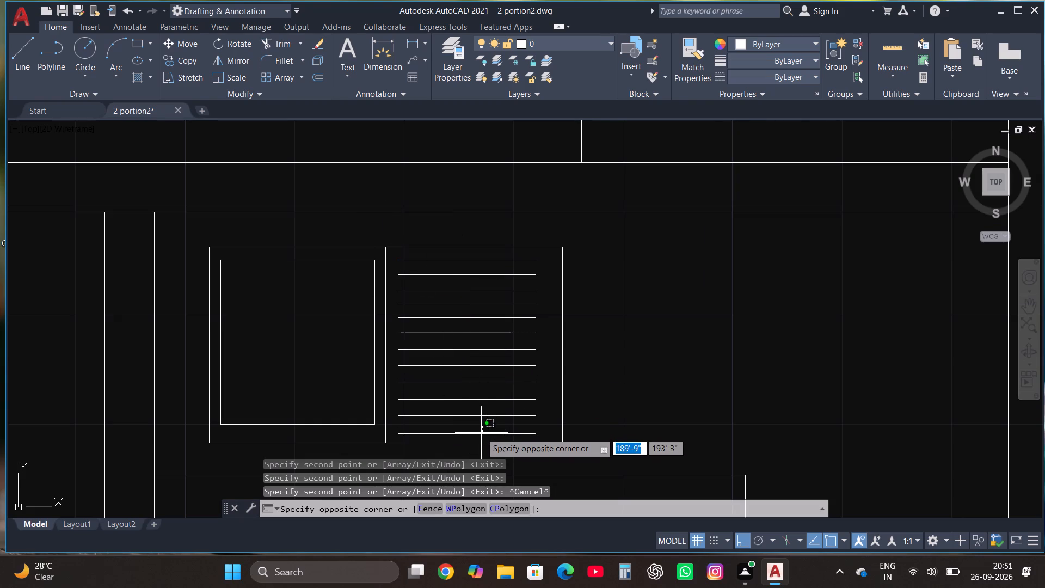
pyautogui.click(481, 438)
pyautogui.press('Delete')
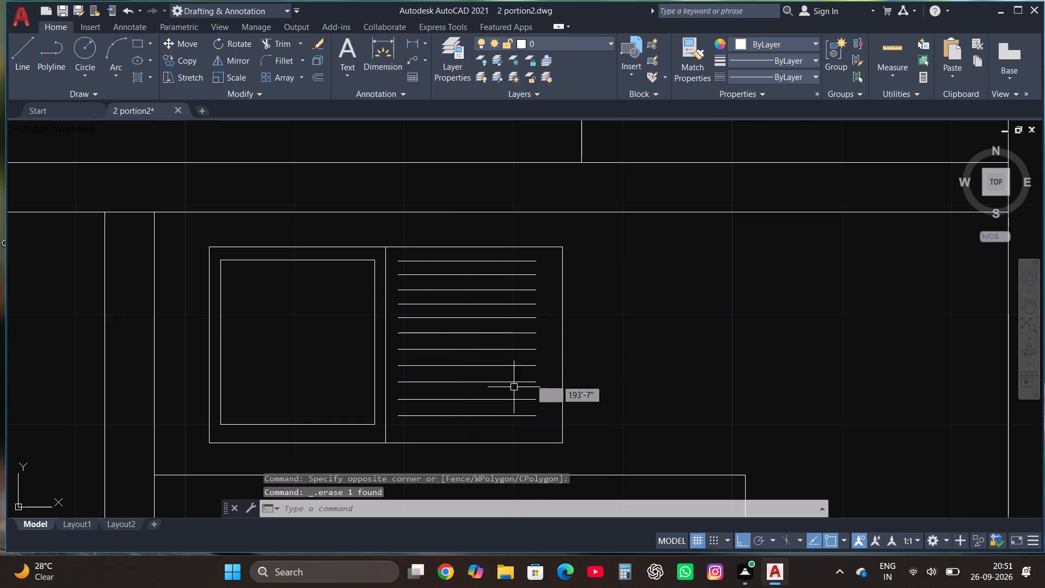
# Move all the remaining drainboard lines slightly downward within the sink's east half.
pyautogui.click(487, 428)
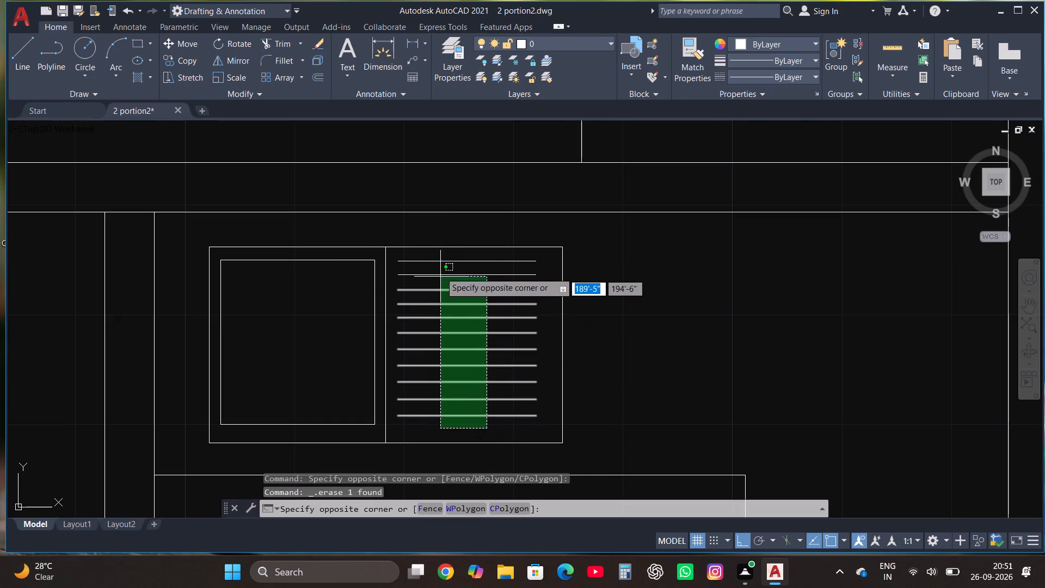
pyautogui.click(439, 256)
pyautogui.click(189, 44)
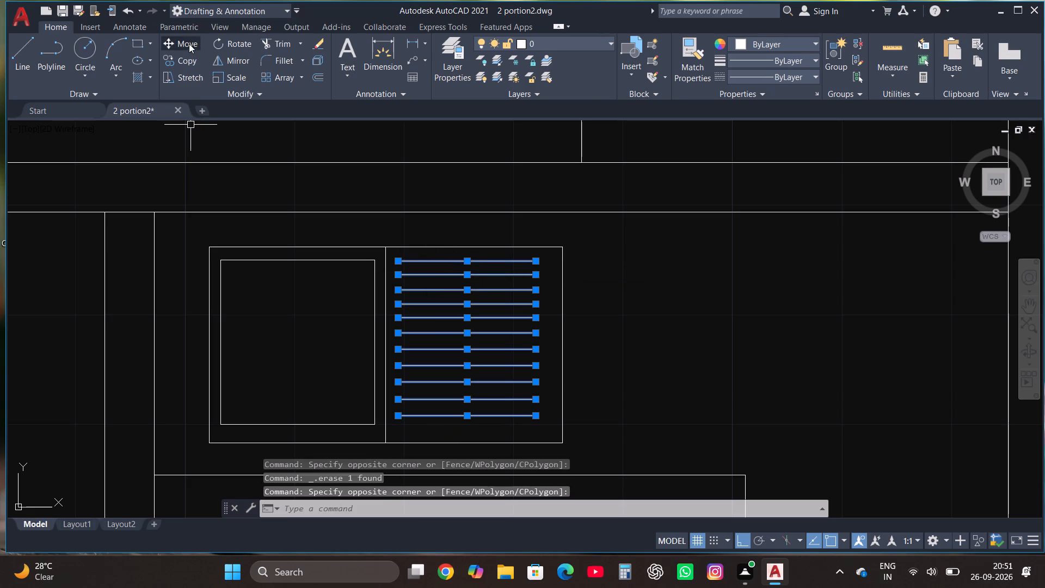
pyautogui.click(446, 324)
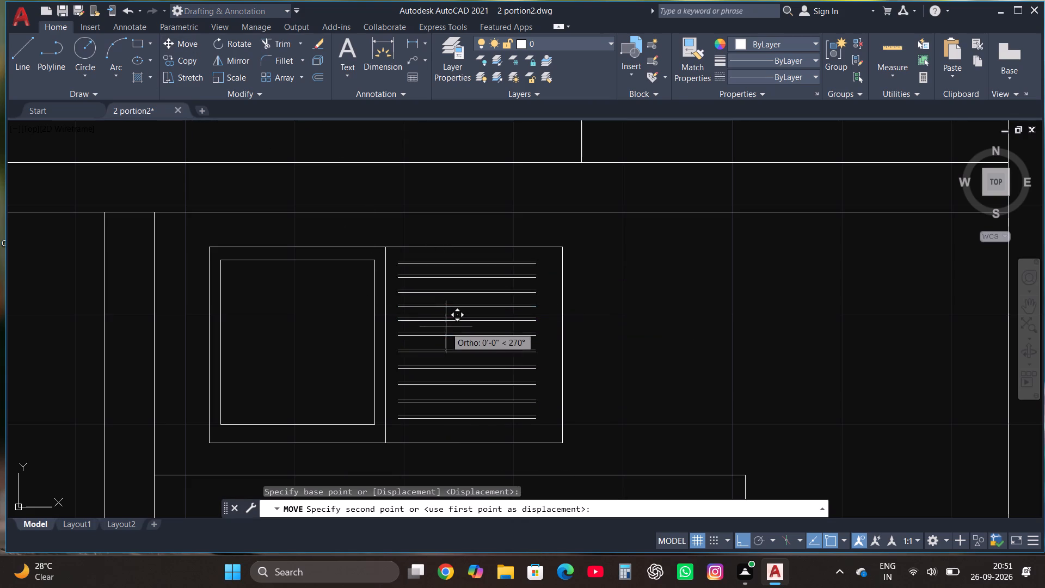
pyautogui.click(446, 331)
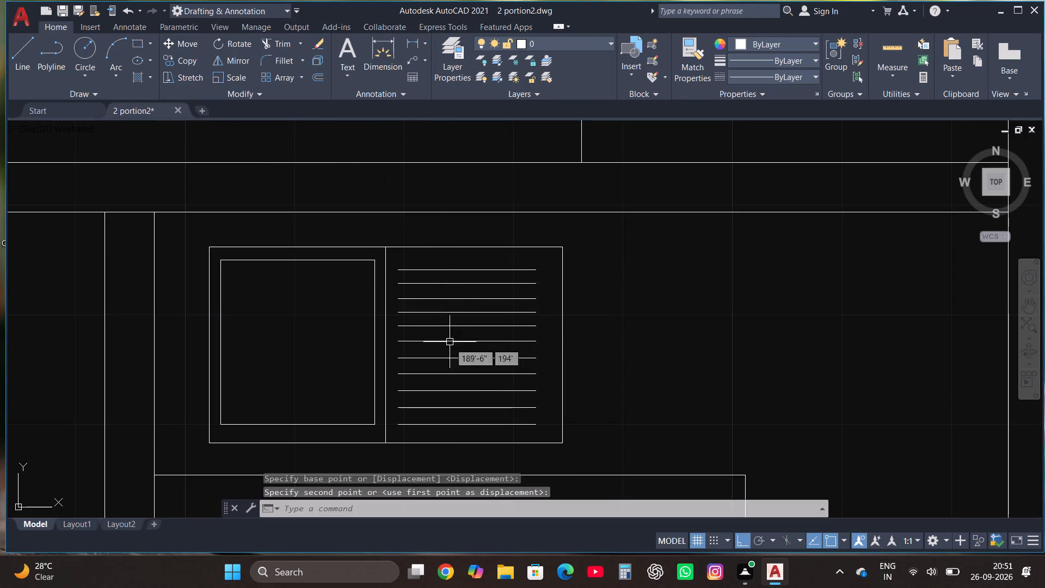
# Draw a drain circle of about 1" radius in the middle of the sink basin.
pyautogui.click(88, 45)
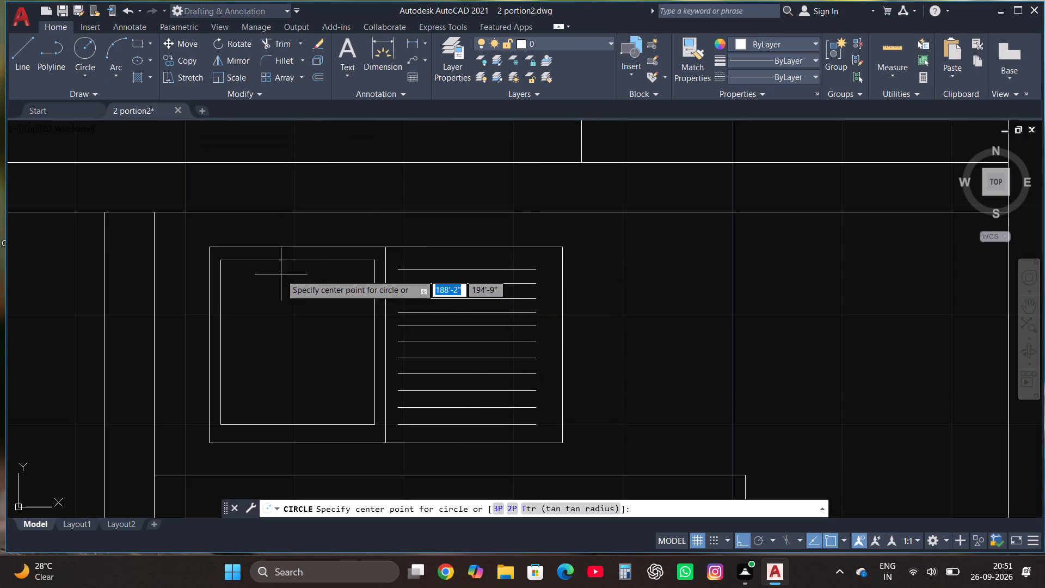
pyautogui.click(296, 342)
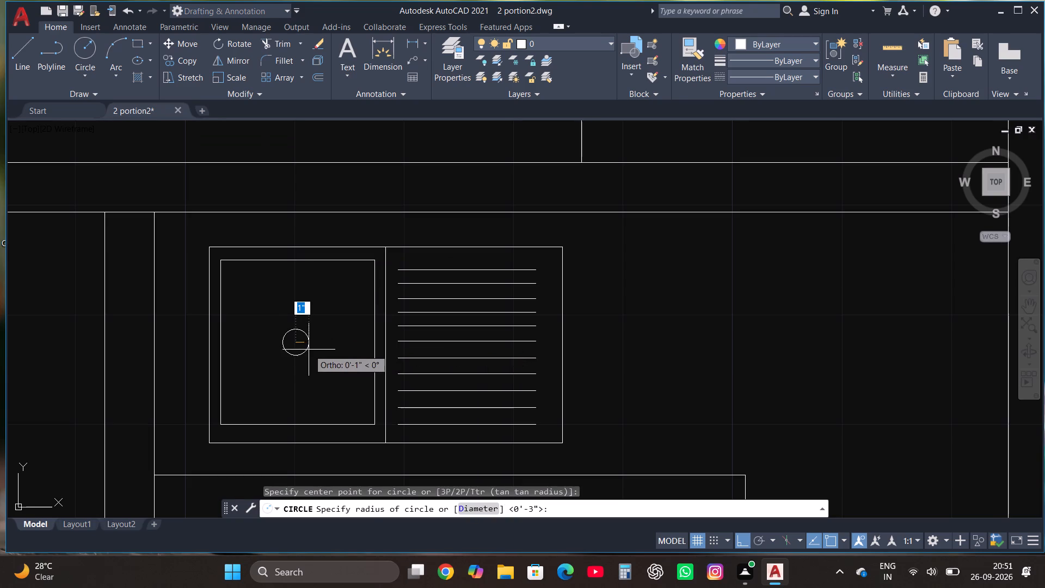
pyautogui.click(310, 352)
# Draw a tall stove rectangle on the east counter, between the counter edge and the window wall.
pyautogui.scroll(-2, 405, 291)
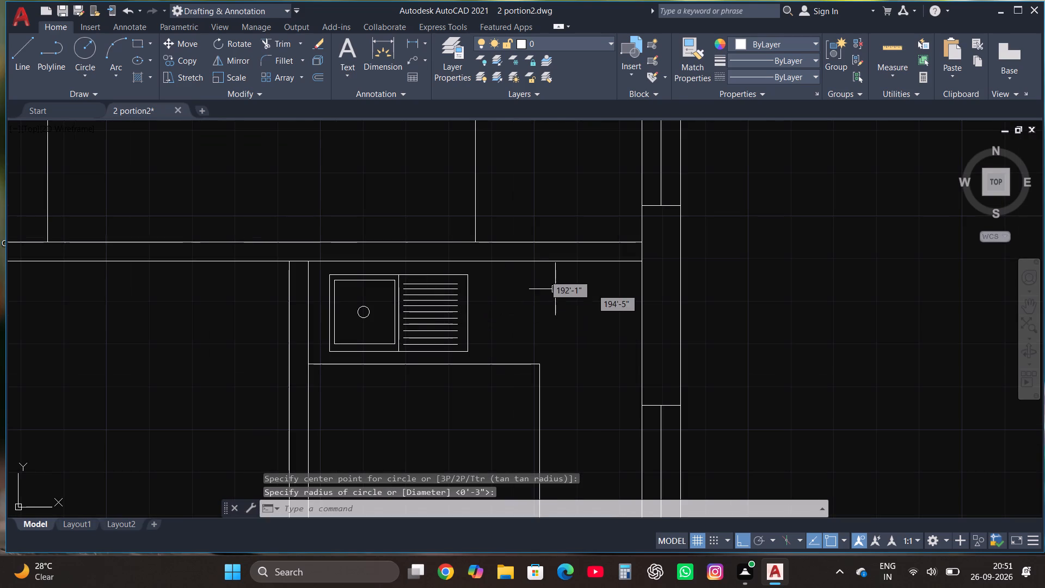
pyautogui.scroll(-3, 503, 265)
pyautogui.scroll(3, 562, 348)
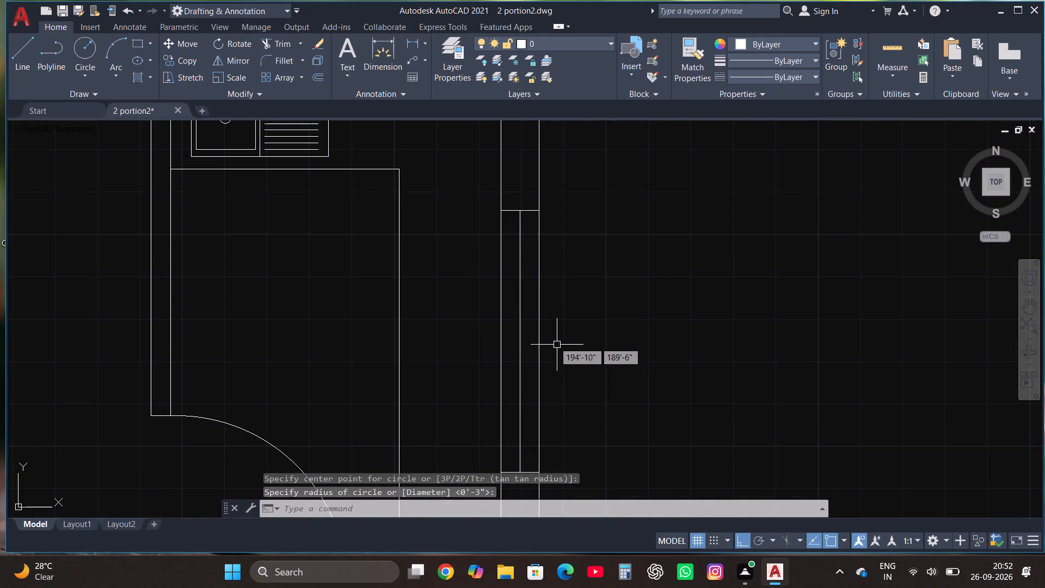
pyautogui.click(136, 45)
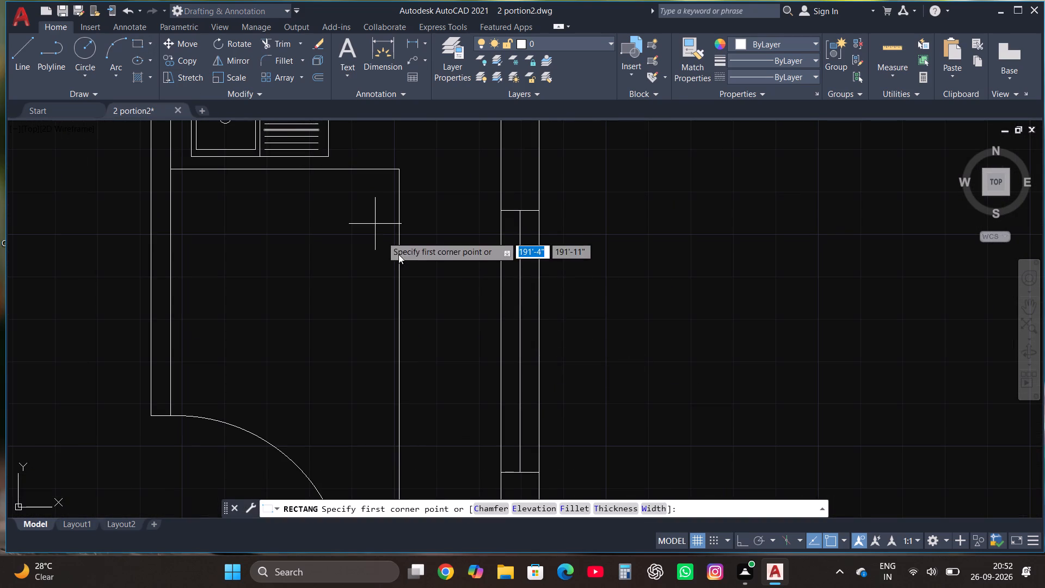
pyautogui.click(409, 237)
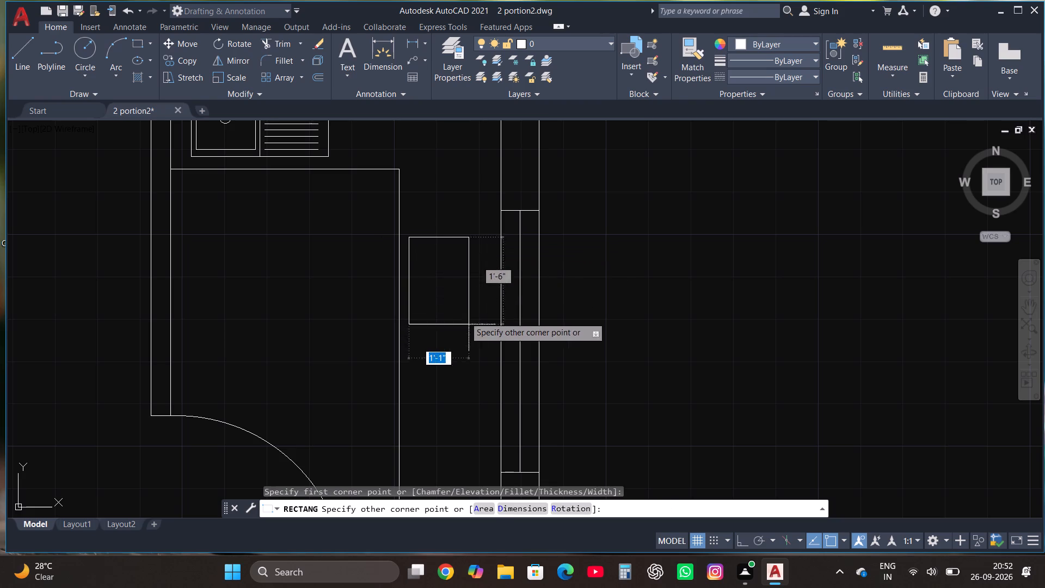
pyautogui.click(491, 385)
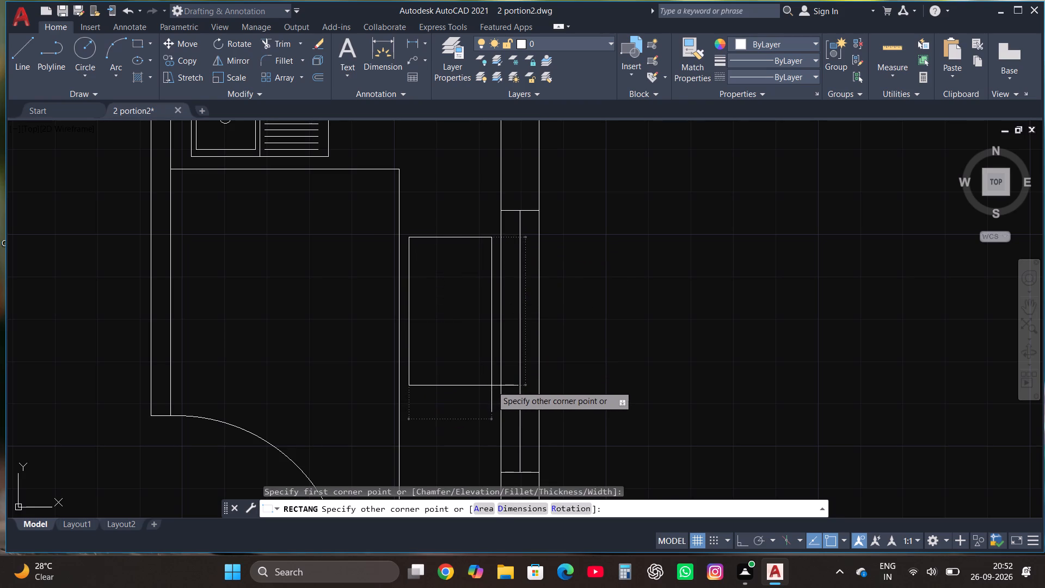
# Draw a burner circle in the north half of the stove rectangle.
pyautogui.scroll(1, 480, 347)
pyautogui.click(91, 47)
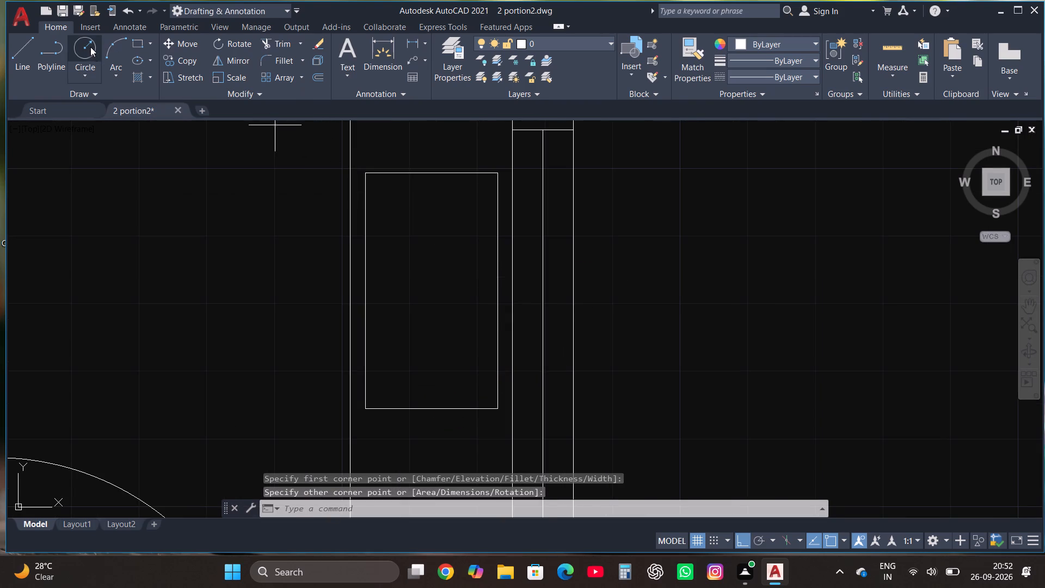
pyautogui.click(428, 225)
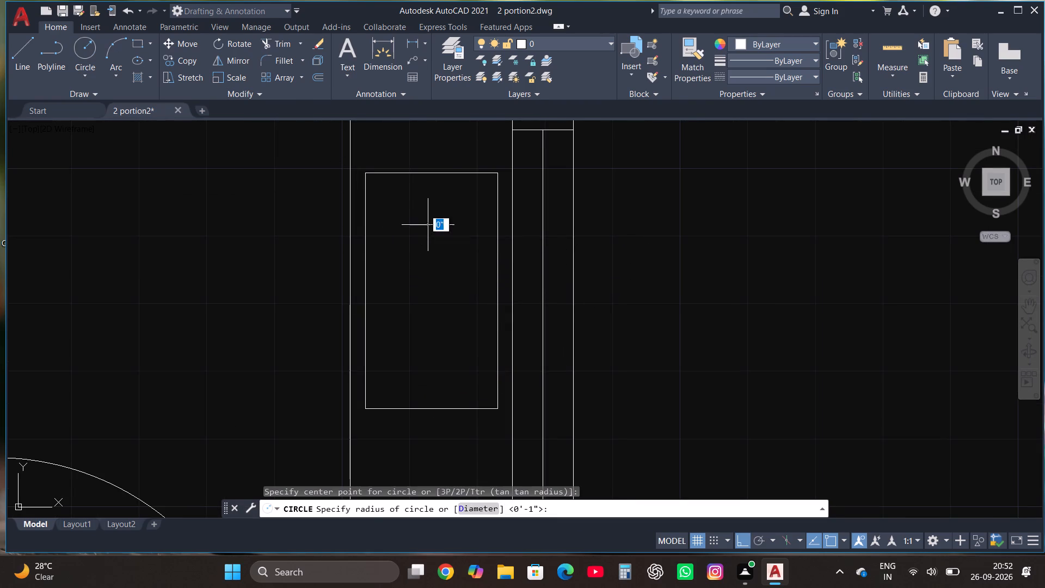
pyautogui.click(456, 260)
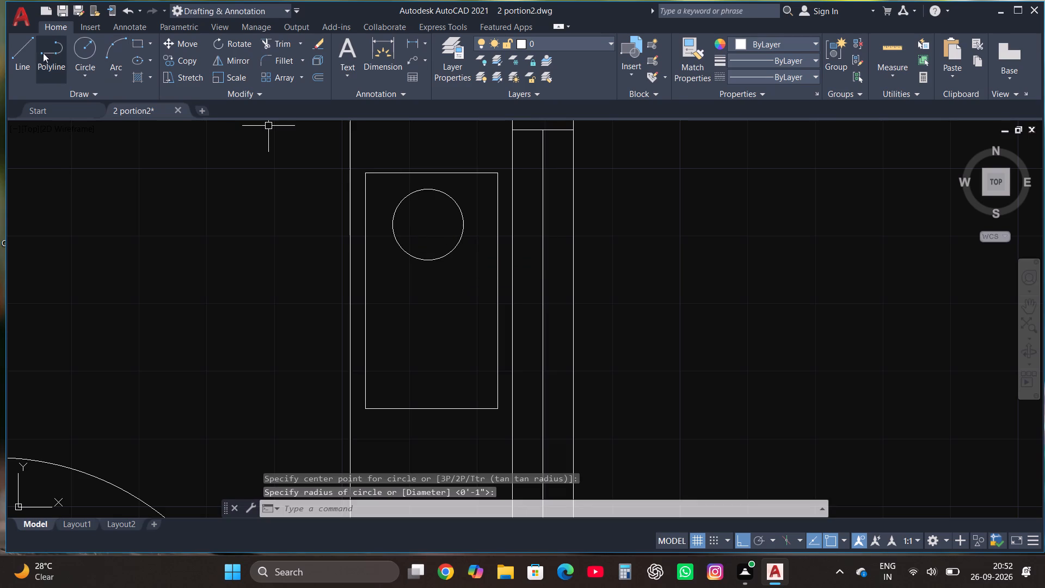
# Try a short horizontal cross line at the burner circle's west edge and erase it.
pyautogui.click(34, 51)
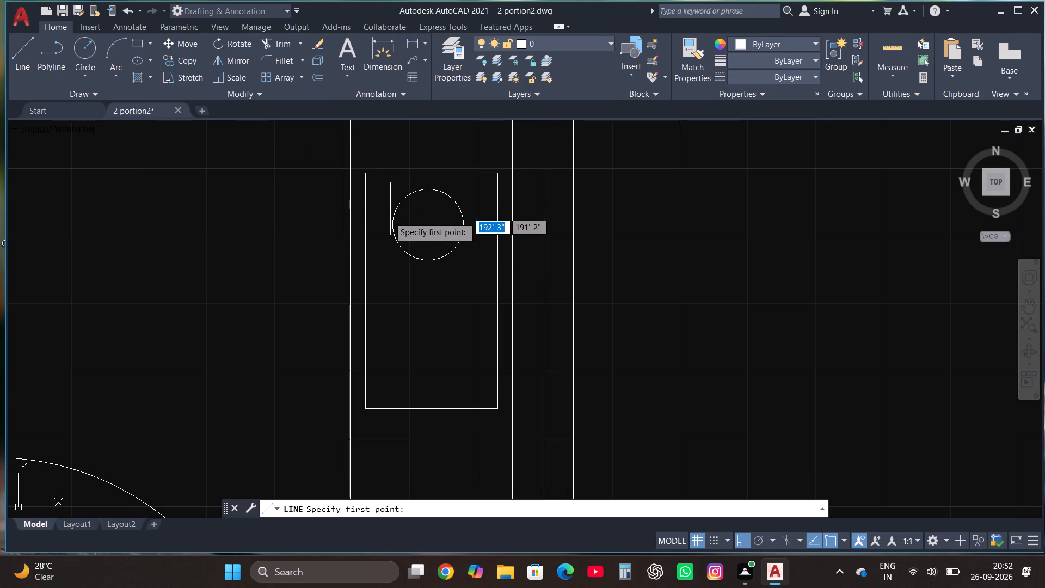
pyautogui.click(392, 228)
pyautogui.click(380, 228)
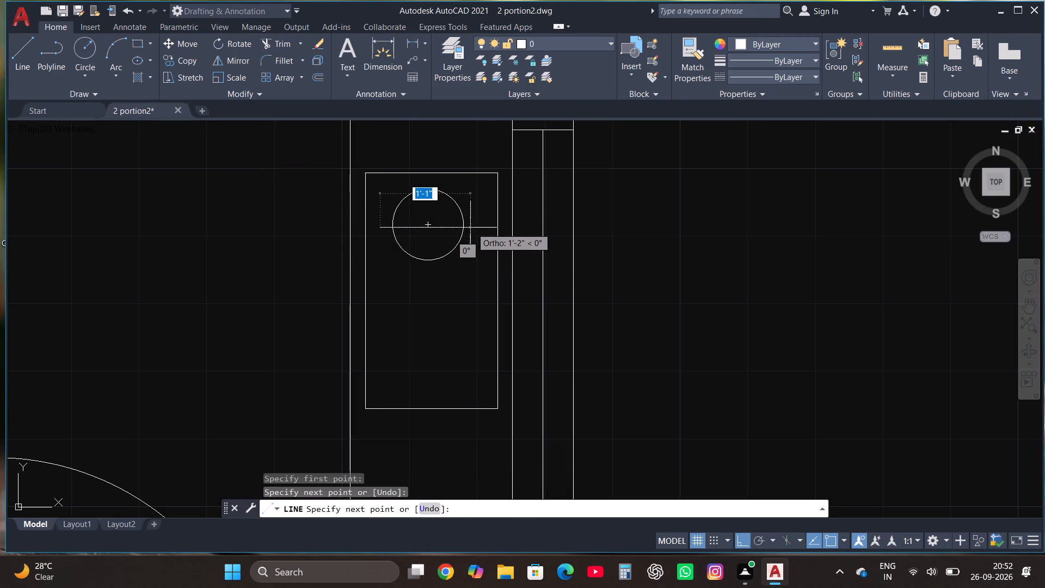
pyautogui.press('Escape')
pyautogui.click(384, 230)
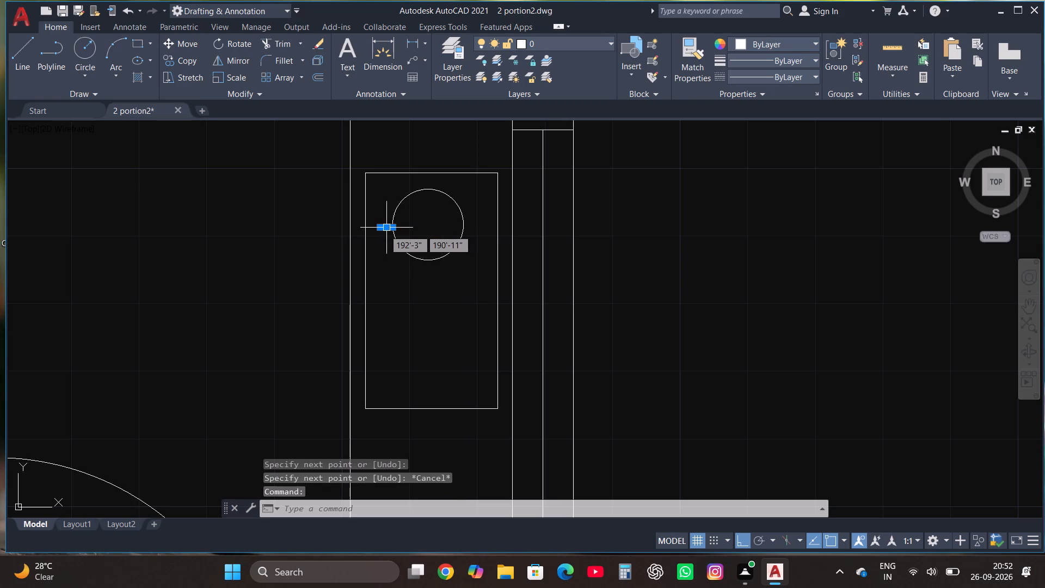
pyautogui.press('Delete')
# Draw vertical and horizontal cross lines through the burner circle's centre, extending slightly past the circle on every side.
pyautogui.click(17, 48)
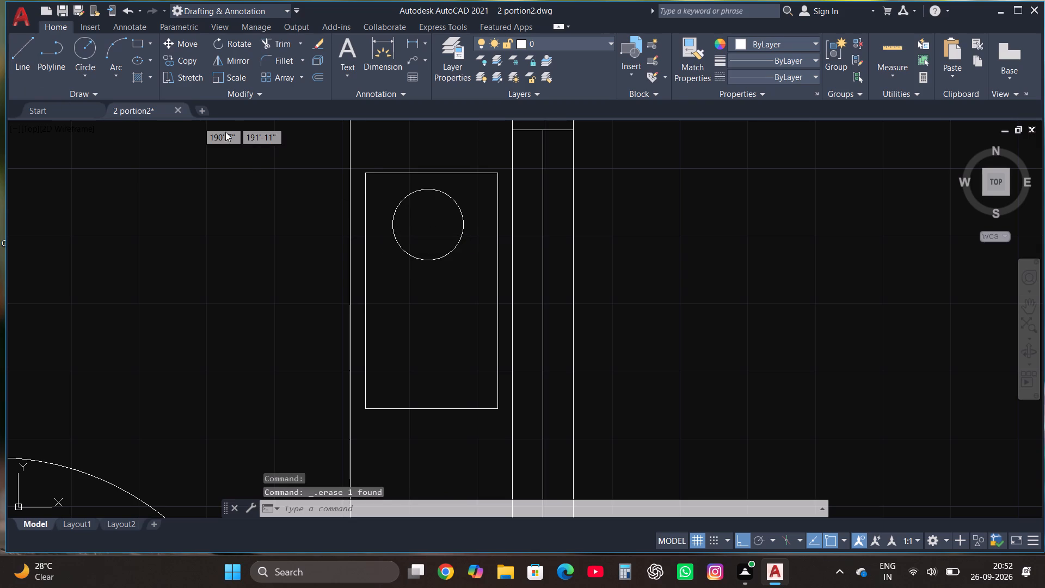
pyautogui.click(425, 226)
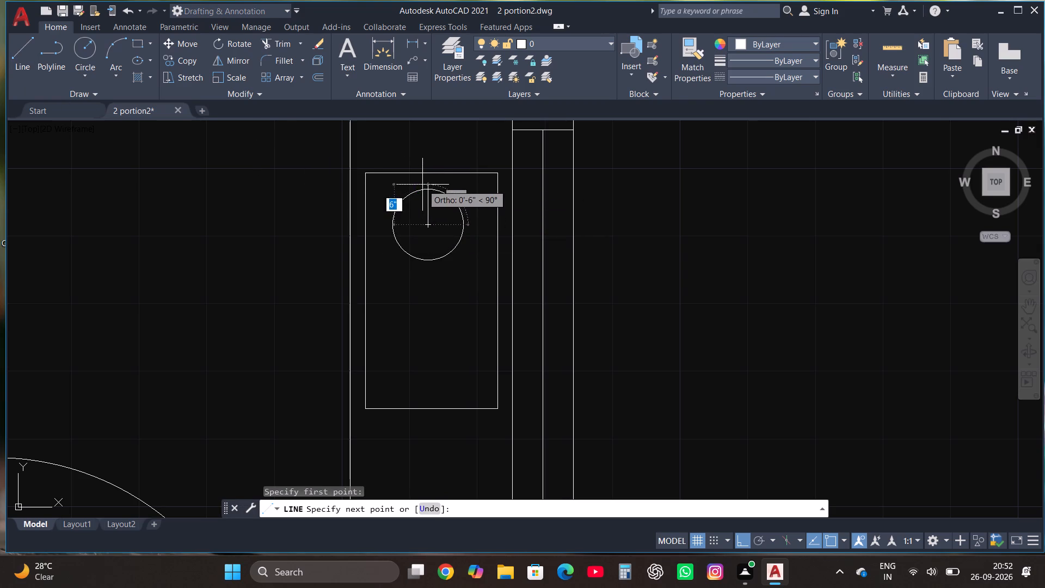
pyautogui.click(422, 185)
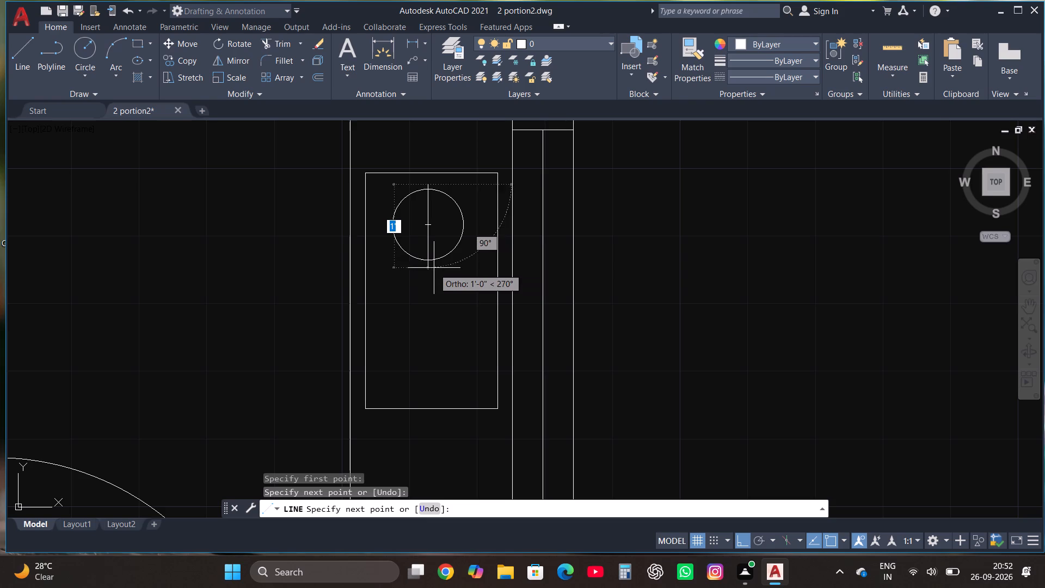
pyautogui.click(433, 268)
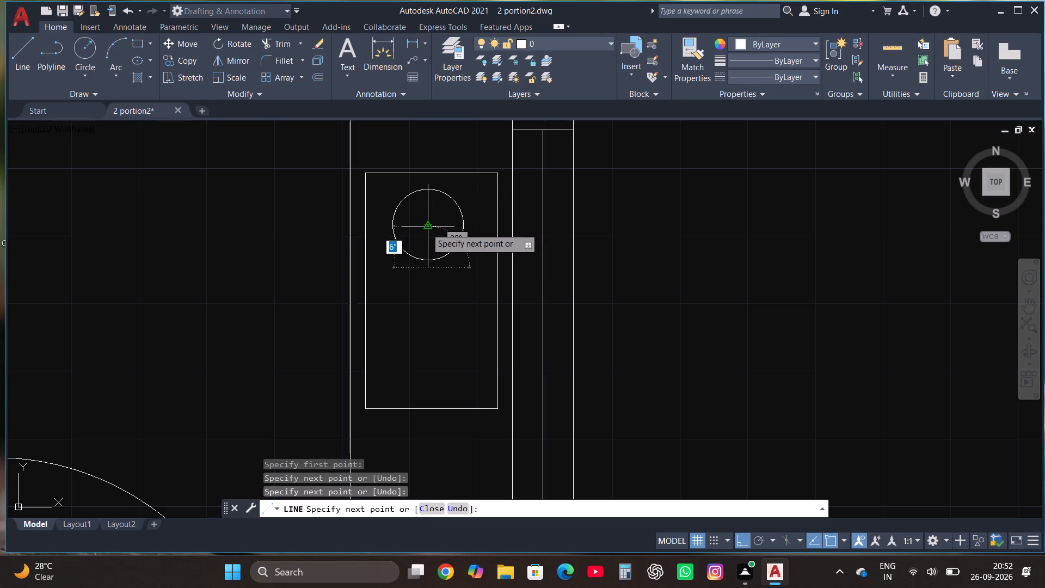
pyautogui.click(426, 228)
pyautogui.click(383, 223)
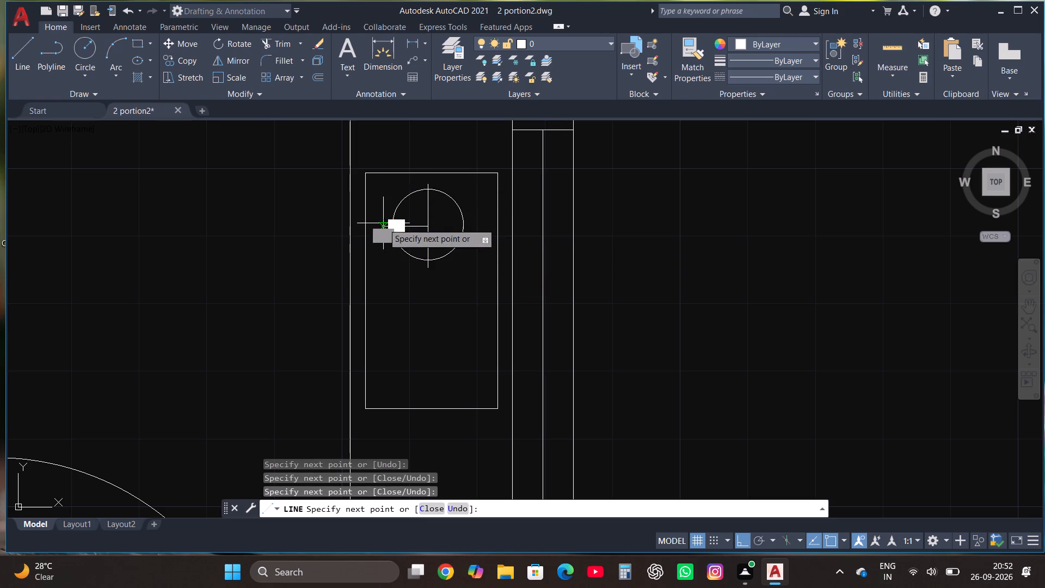
pyautogui.click(474, 222)
pyautogui.press('Escape')
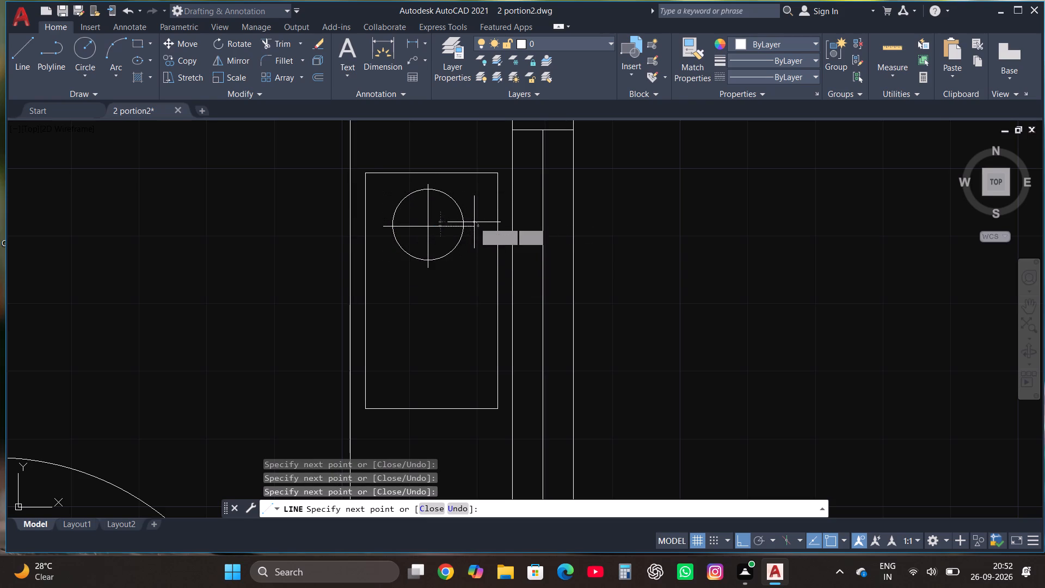
# Copy the burner circle with its cross lines straight down into the south half of the stove rectangle.
pyautogui.click(473, 269)
pyautogui.click(395, 198)
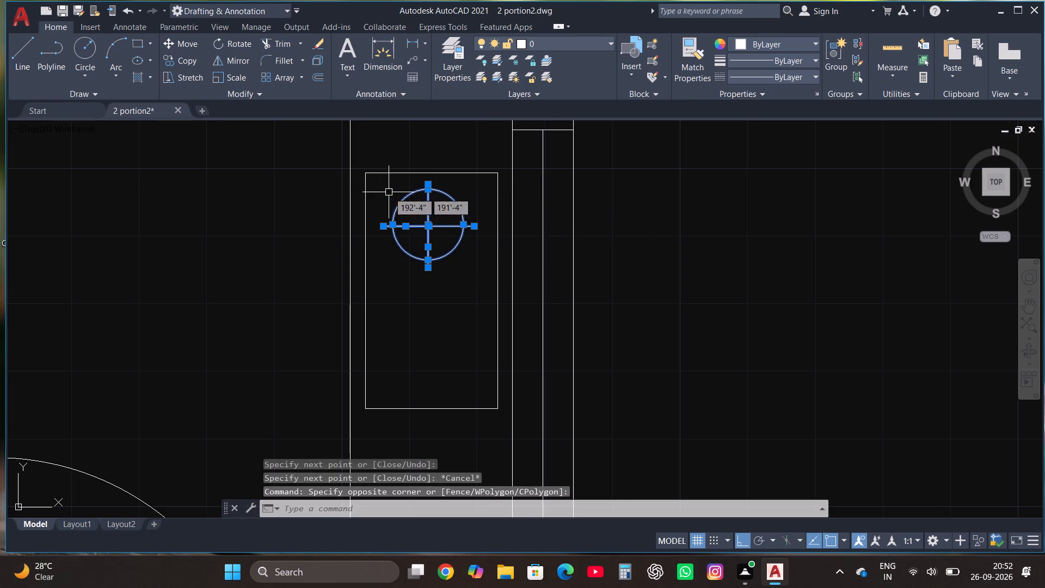
pyautogui.click(183, 64)
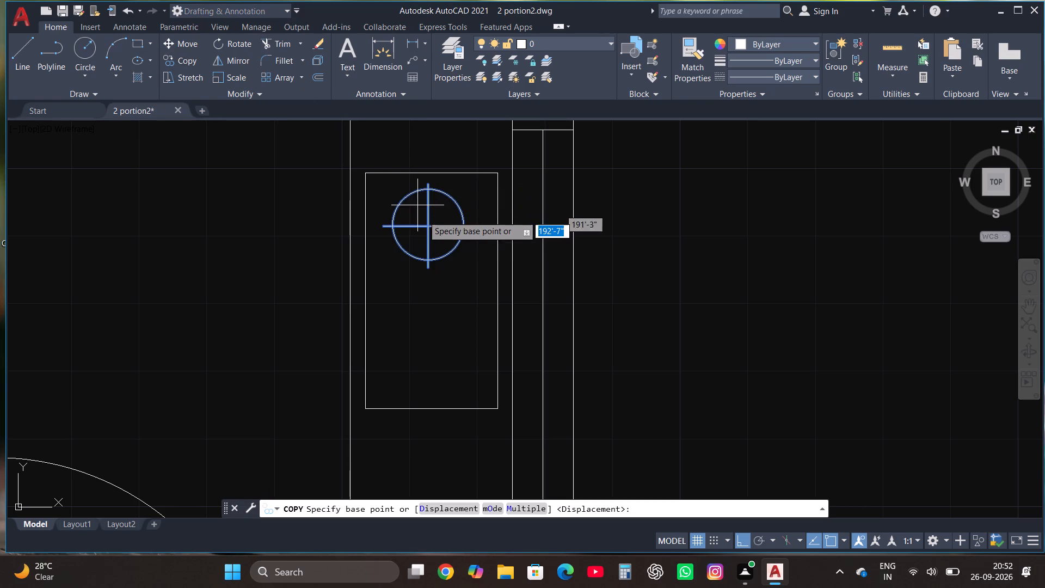
pyautogui.click(427, 226)
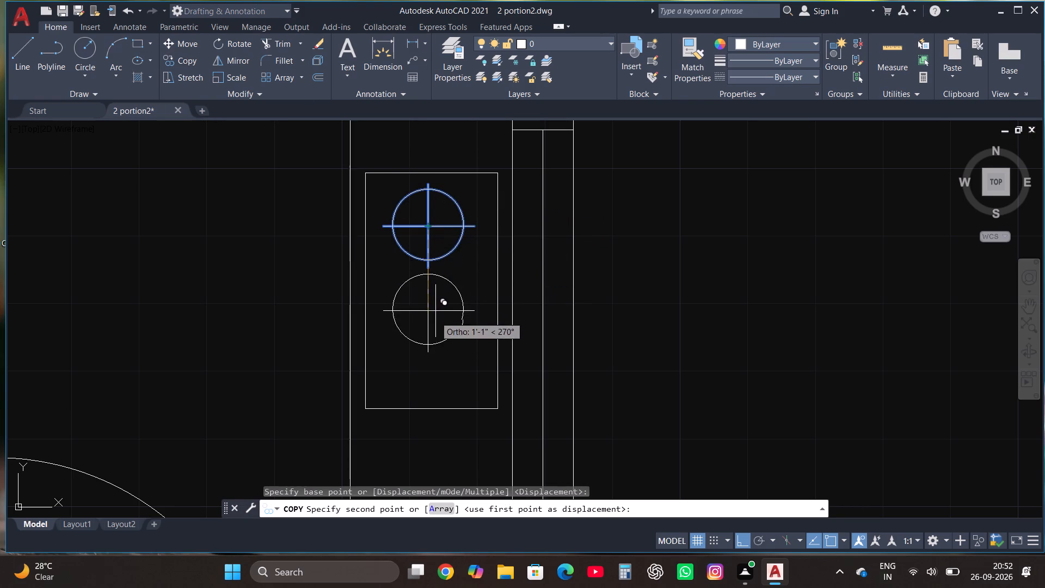
pyautogui.click(437, 352)
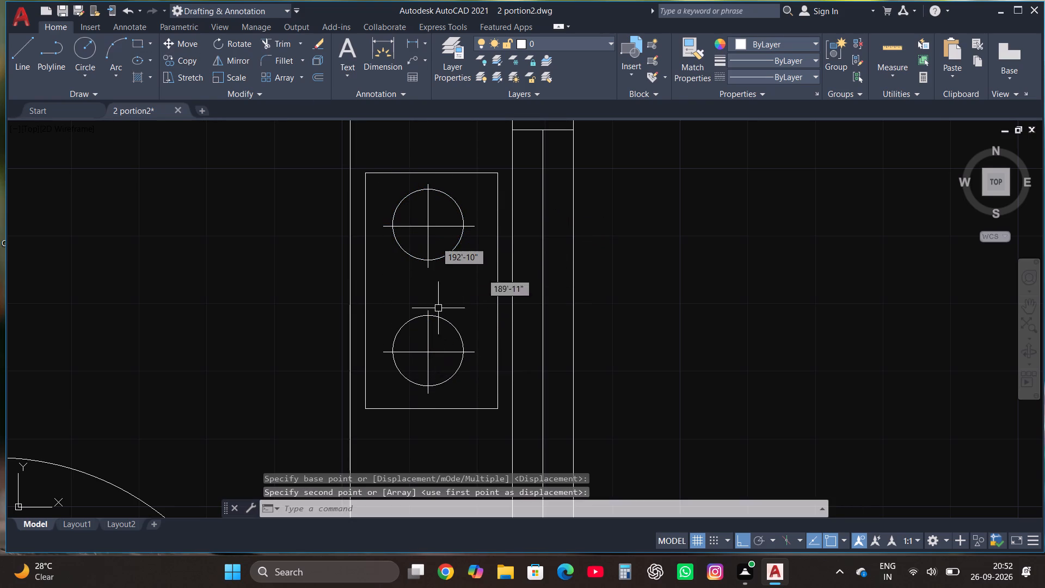
pyautogui.press('Escape')
# Draw a horizontal line across the middle of the stair bay north of the kitchen, trimming its overhang at the bay's west line.
pyautogui.scroll(-5, 439, 240)
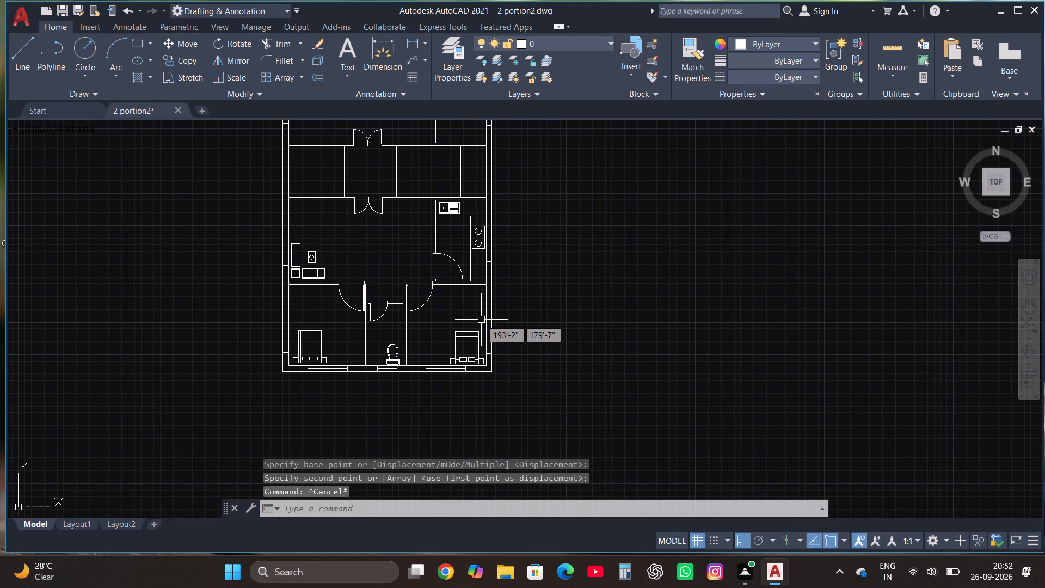
pyautogui.scroll(-1, 485, 339)
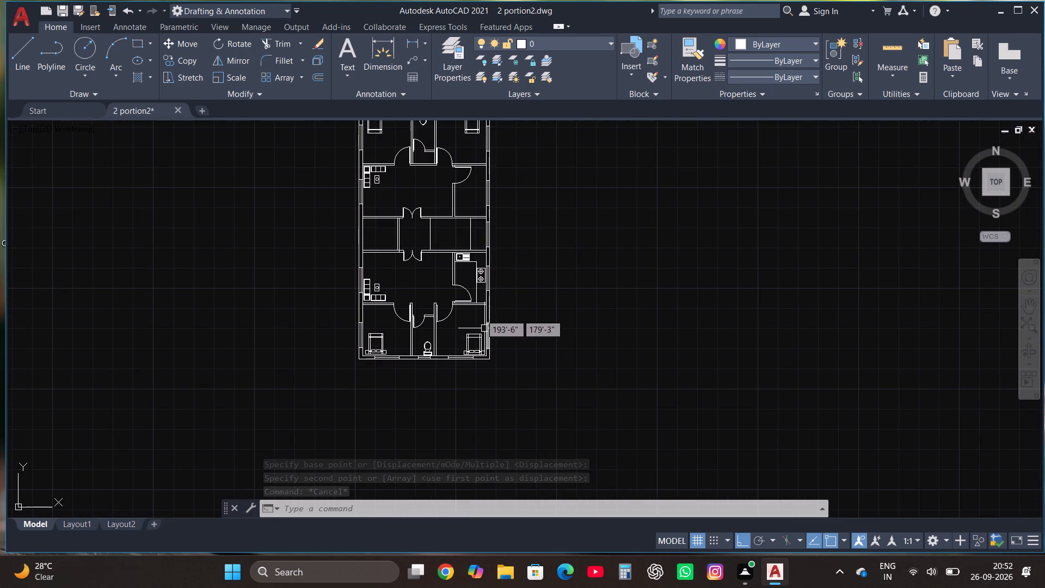
pyautogui.scroll(2, 447, 224)
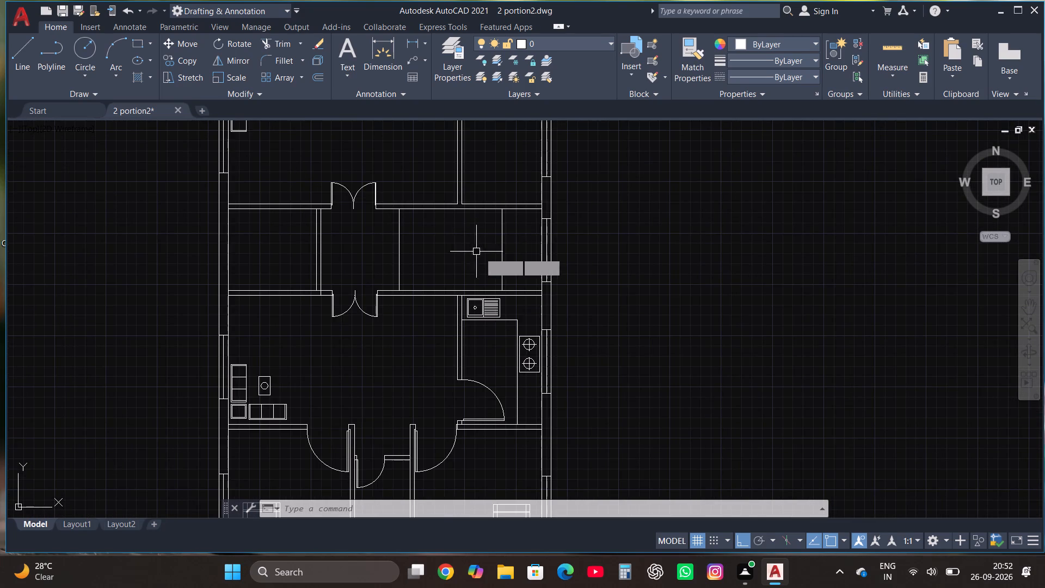
pyautogui.scroll(2, 495, 264)
pyautogui.click(23, 47)
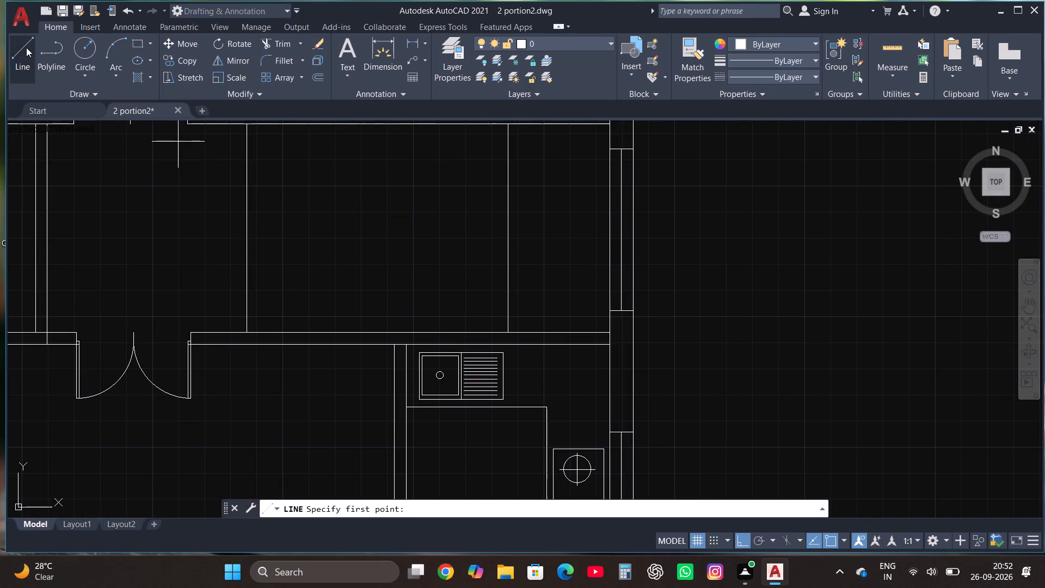
pyautogui.click(508, 228)
pyautogui.click(219, 226)
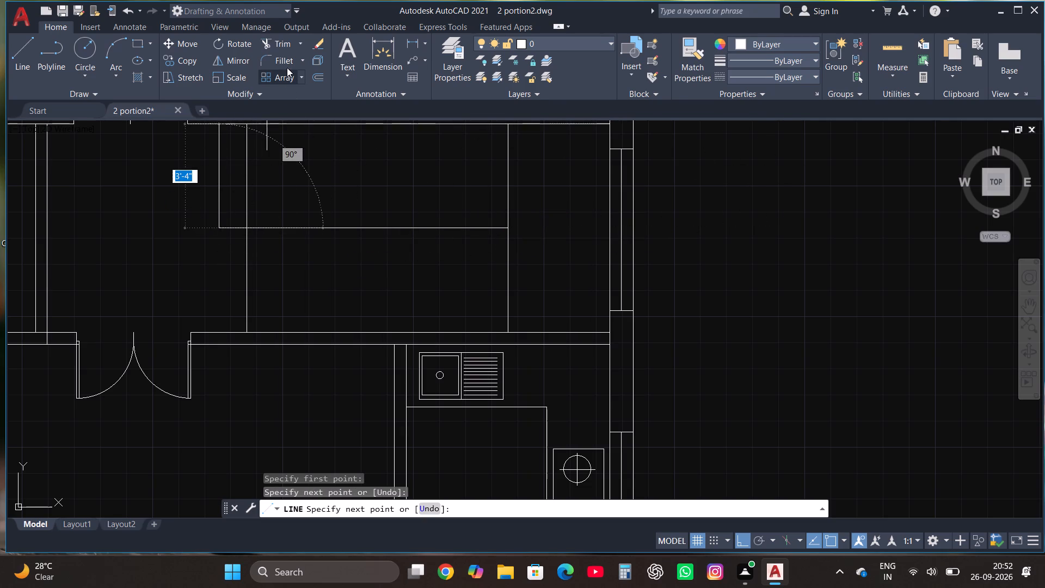
pyautogui.click(283, 48)
pyautogui.click(233, 229)
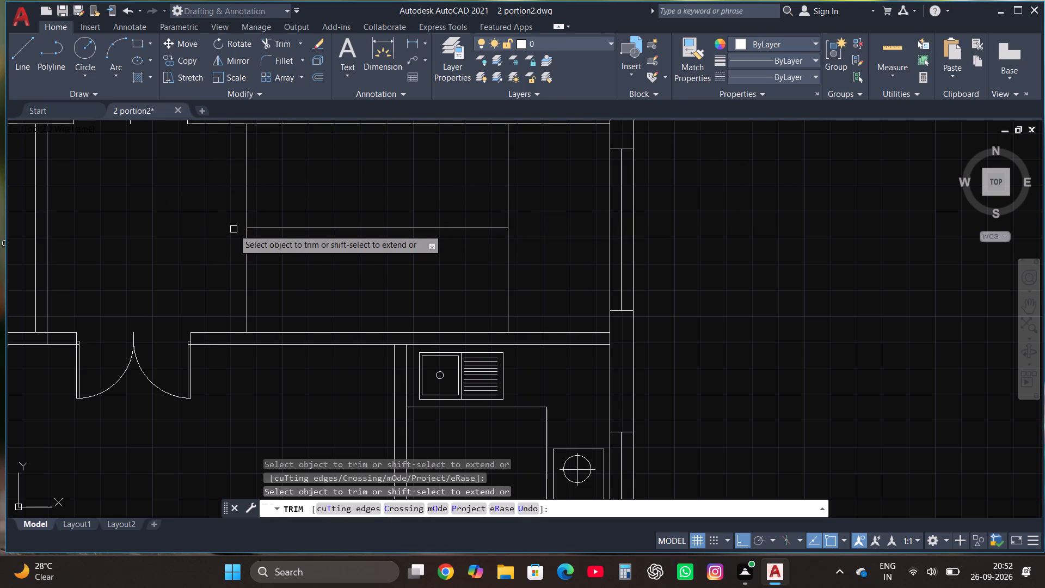
pyautogui.press('Escape')
# Copy the stair bay's horizontal middle line 2" to the south.
pyautogui.click(294, 230)
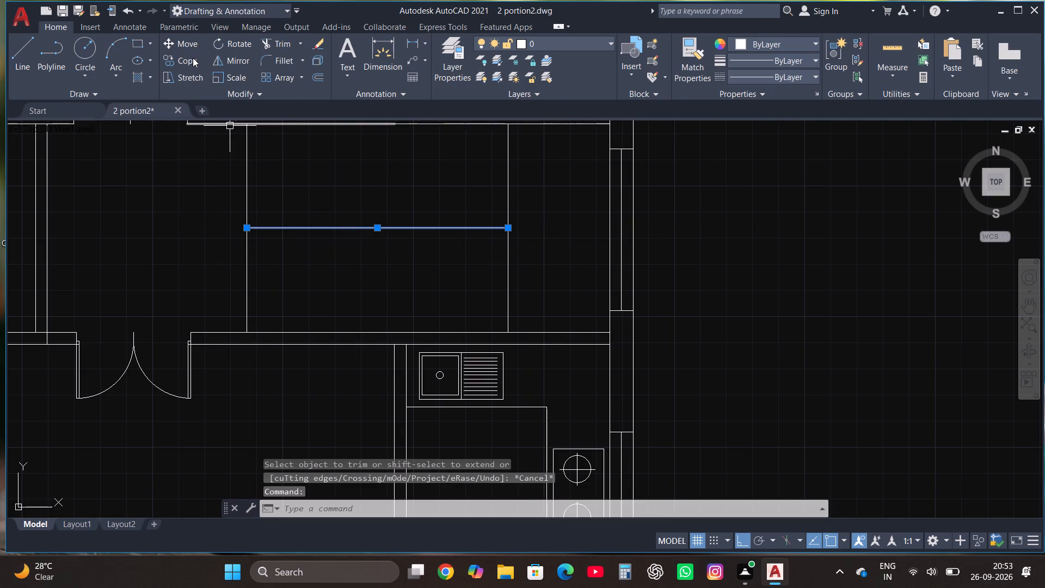
pyautogui.click(189, 59)
pyautogui.scroll(1, 377, 221)
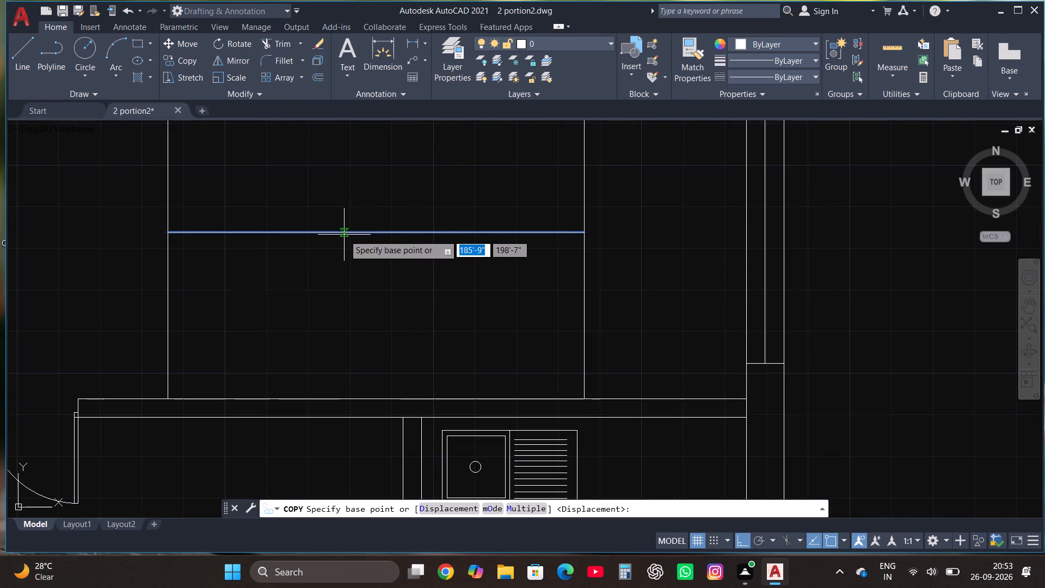
pyautogui.click(344, 232)
pyautogui.write('2"')
pyautogui.press('Return')
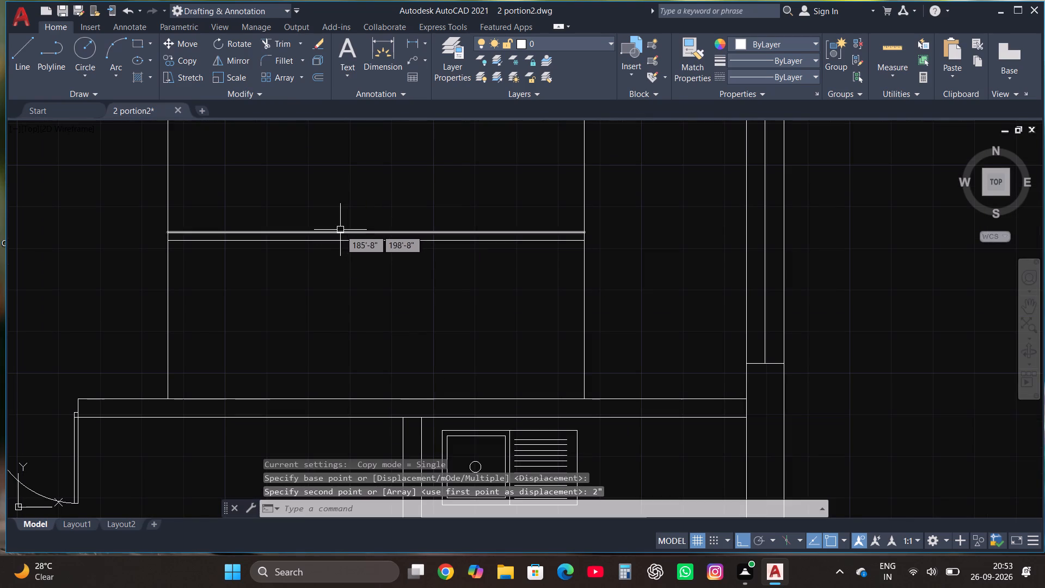
# Move the original horizontal middle line of the stair bay 2" to the north.
pyautogui.click(340, 230)
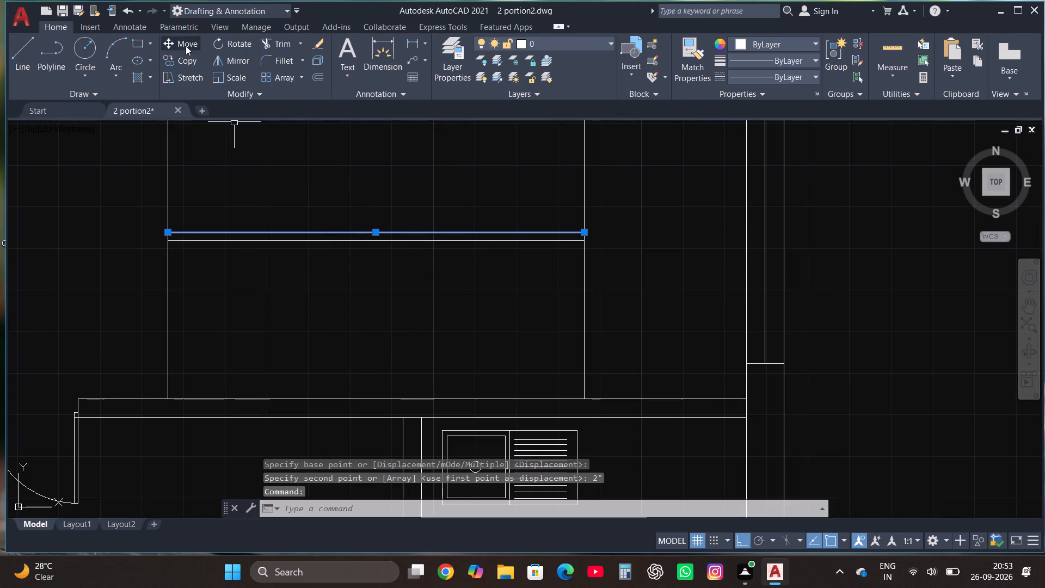
pyautogui.click(186, 45)
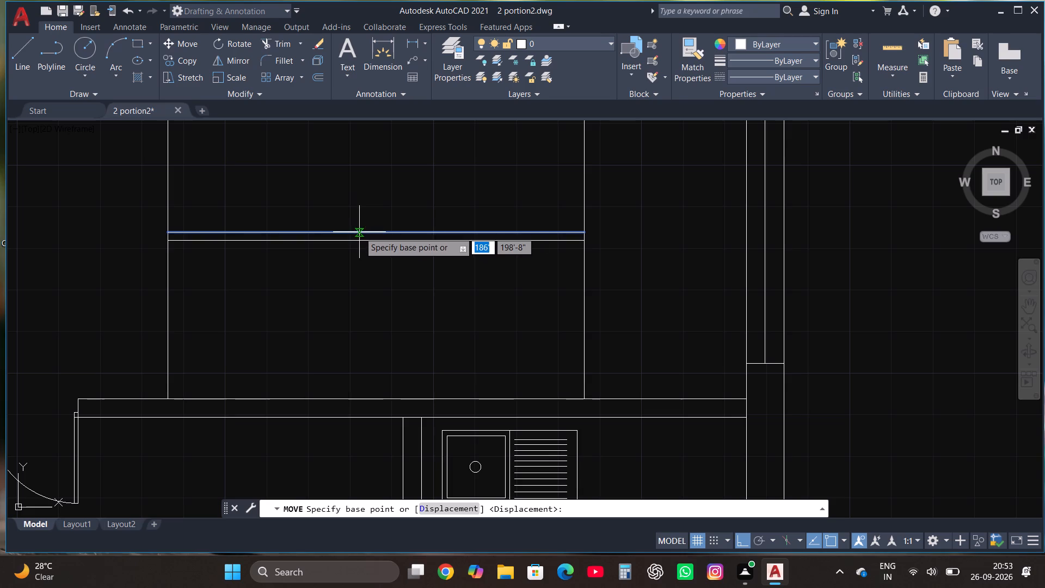
pyautogui.click(359, 231)
pyautogui.write('2"')
pyautogui.press('Return')
pyautogui.press('Escape')
# Offset the stair bay's east vertical line 8" to the west to make the first tread line.
pyautogui.scroll(-4, 364, 239)
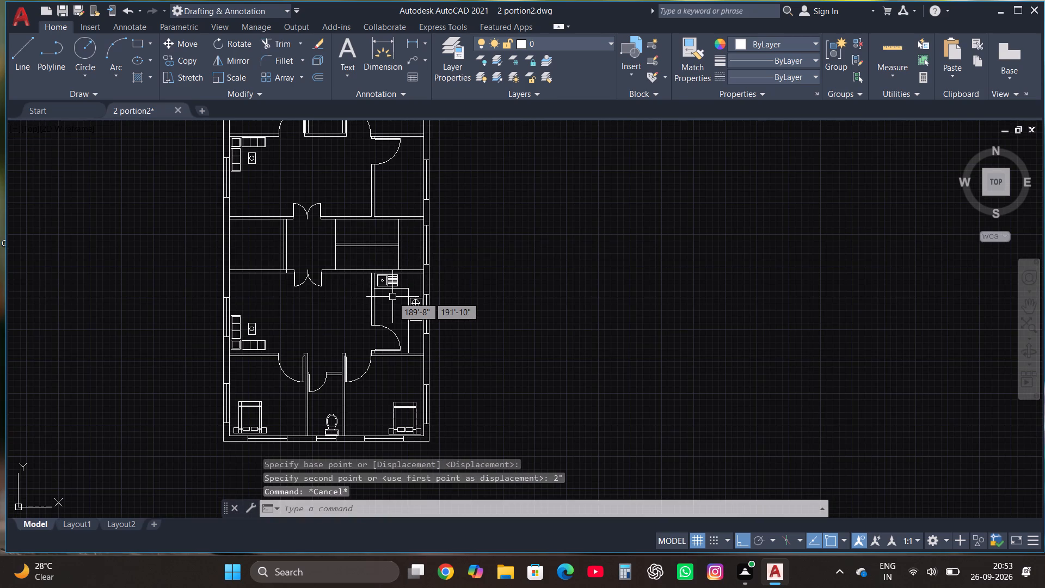
pyautogui.scroll(2, 354, 255)
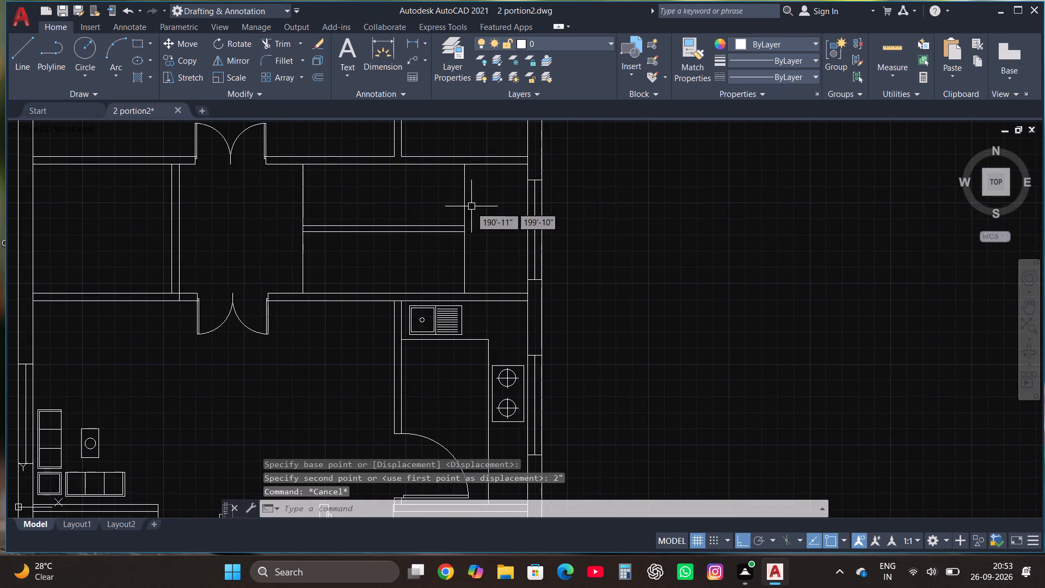
pyautogui.click(464, 206)
pyautogui.scroll(2, 463, 206)
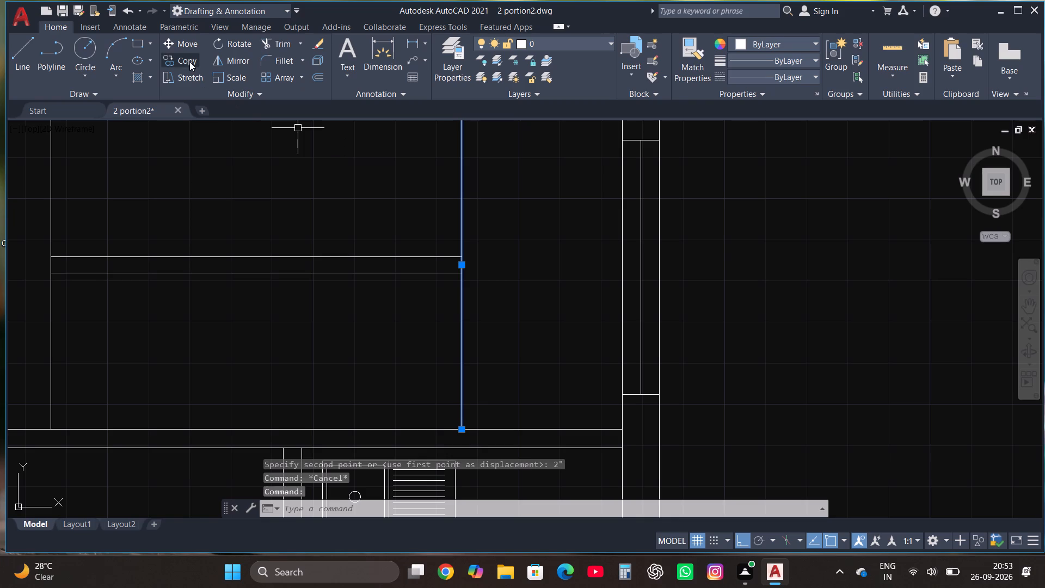
pyautogui.click(317, 78)
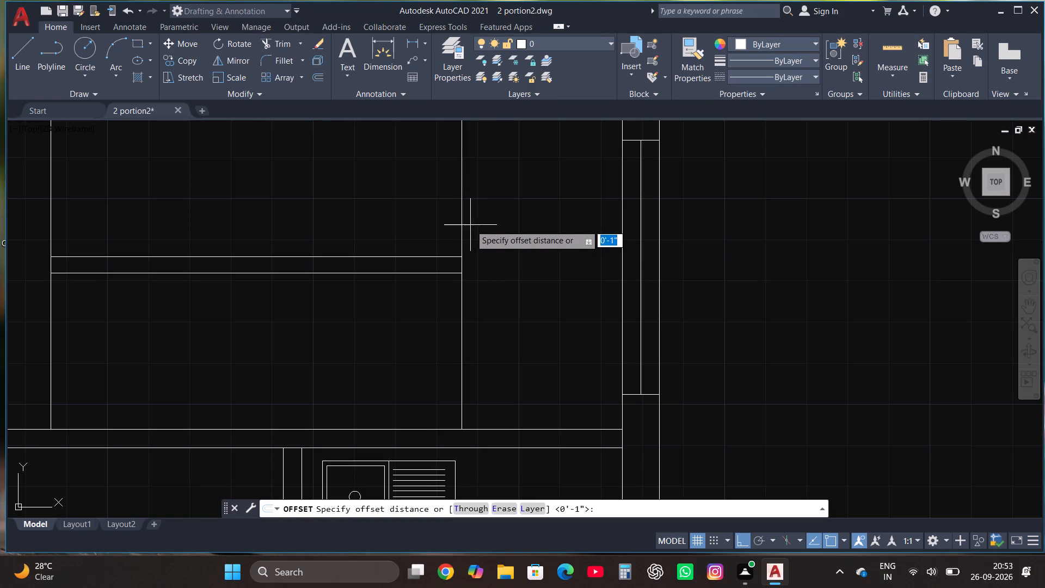
pyautogui.click(459, 218)
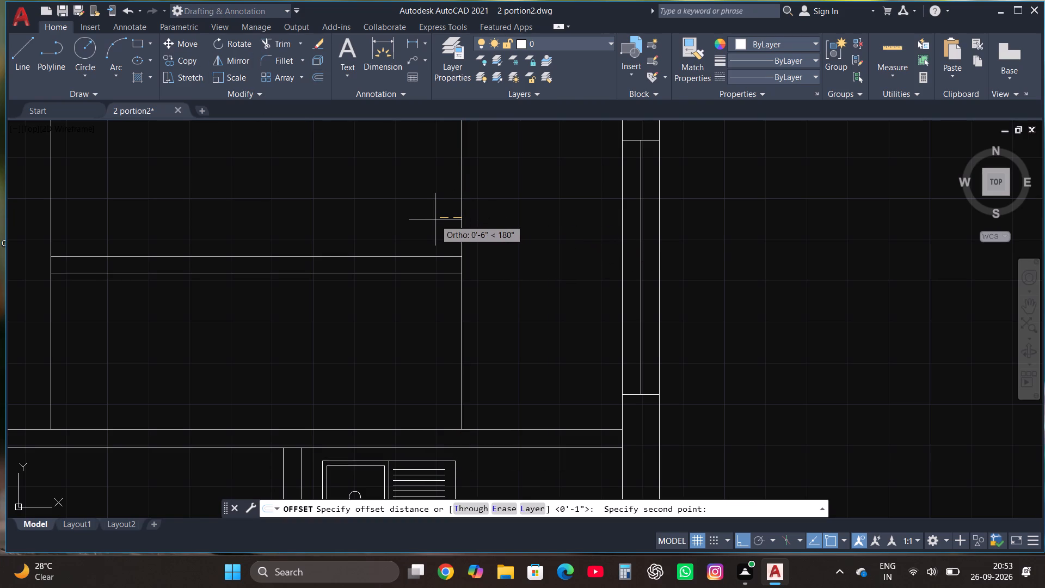
pyautogui.write('8"')
pyautogui.press('Return')
pyautogui.click(378, 215)
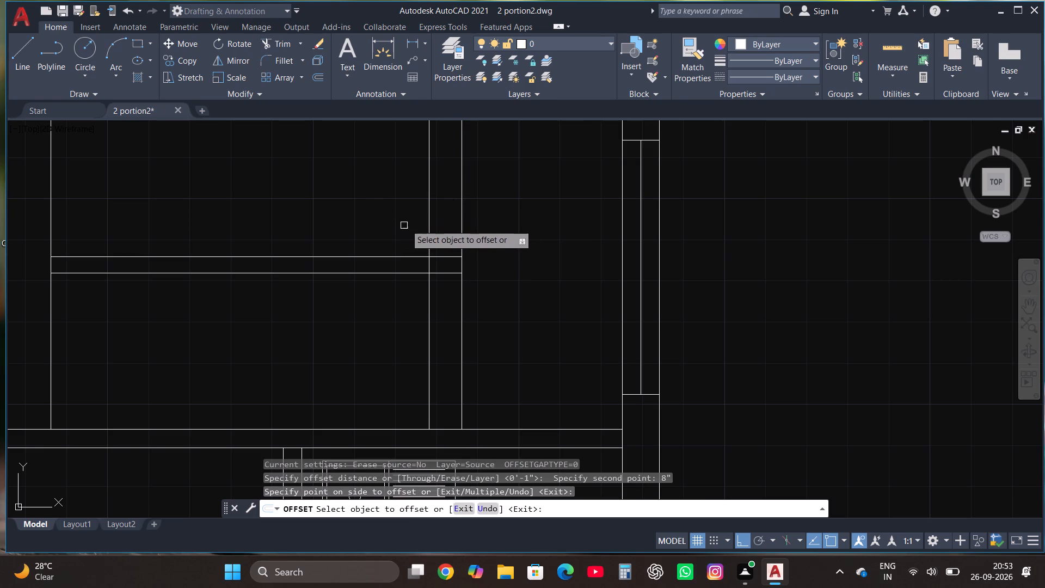
# Offset five more tread lines westward across the stair bay, each 8" from the previous one.
pyautogui.click(428, 214)
pyautogui.click(340, 206)
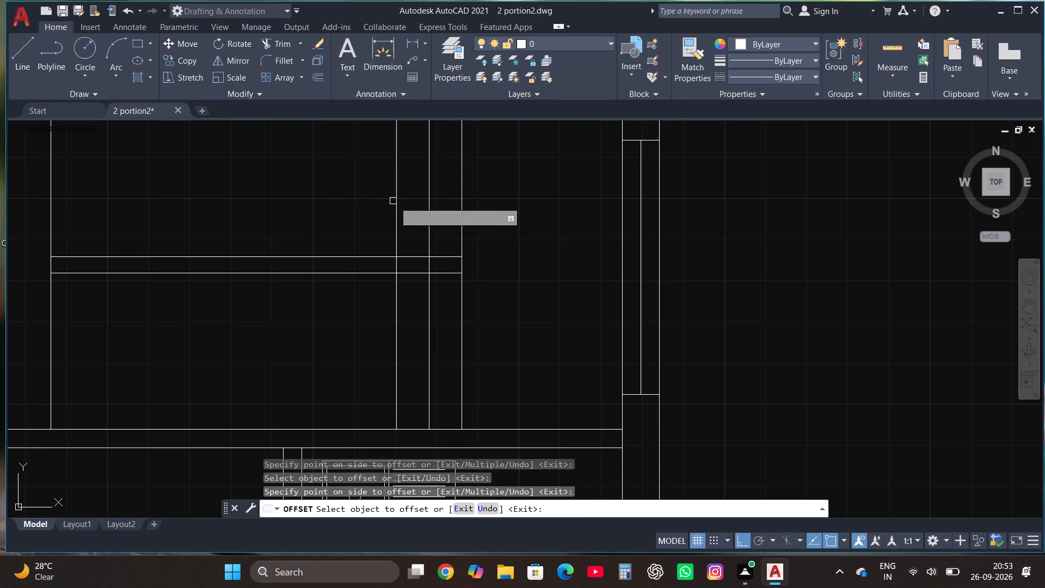
pyautogui.click(399, 207)
pyautogui.click(323, 207)
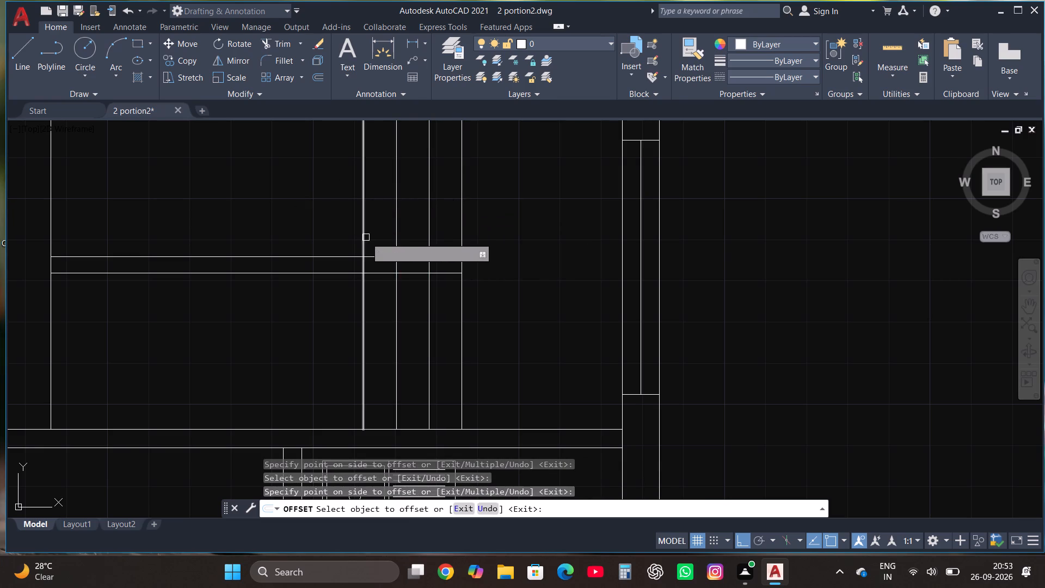
pyautogui.click(366, 237)
pyautogui.click(303, 236)
pyautogui.click(330, 230)
pyautogui.click(240, 230)
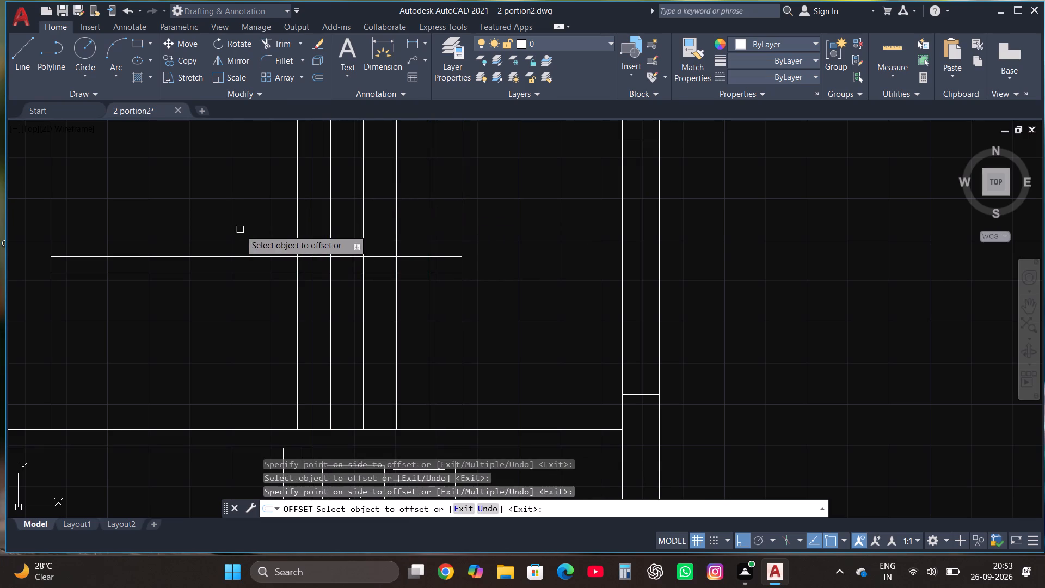
pyautogui.click(299, 226)
pyautogui.click(243, 225)
# Offset six more tread lines westward across the stair bay, each 8" from the previous one.
pyautogui.click(261, 228)
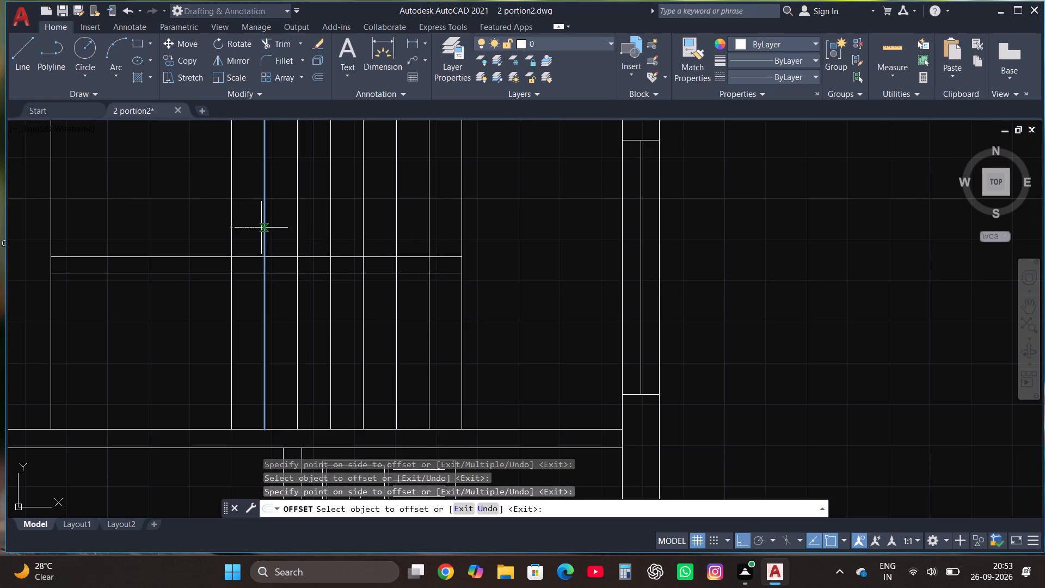
pyautogui.click(204, 224)
pyautogui.click(232, 231)
pyautogui.click(177, 223)
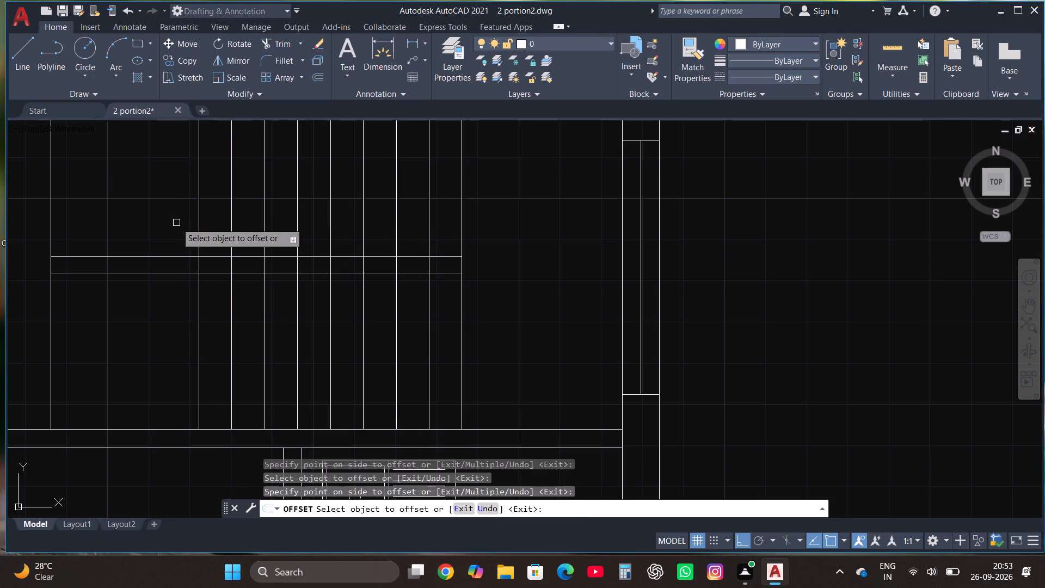
pyautogui.click(200, 225)
pyautogui.click(143, 223)
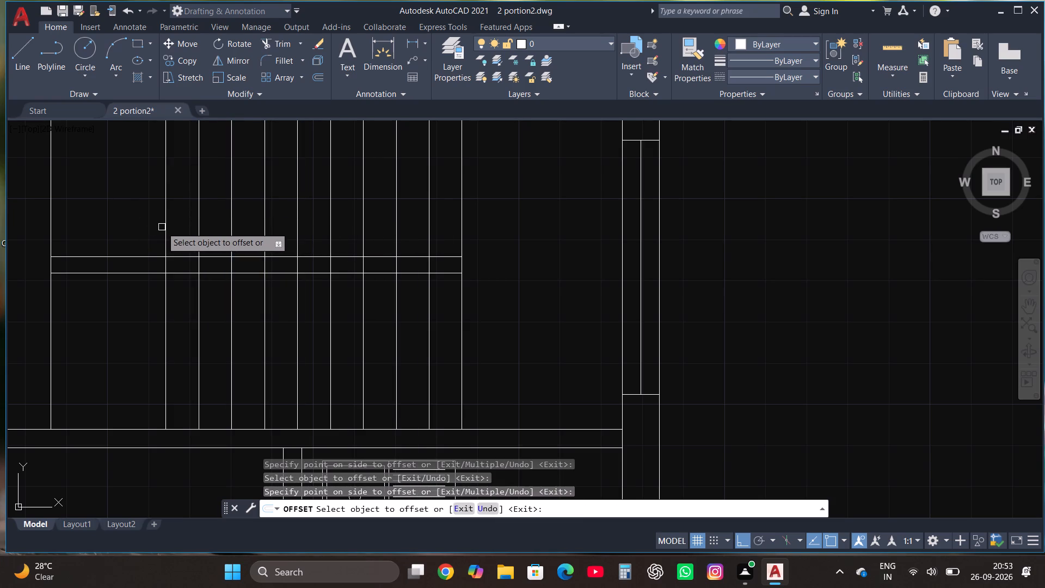
pyautogui.click(165, 228)
pyautogui.click(126, 201)
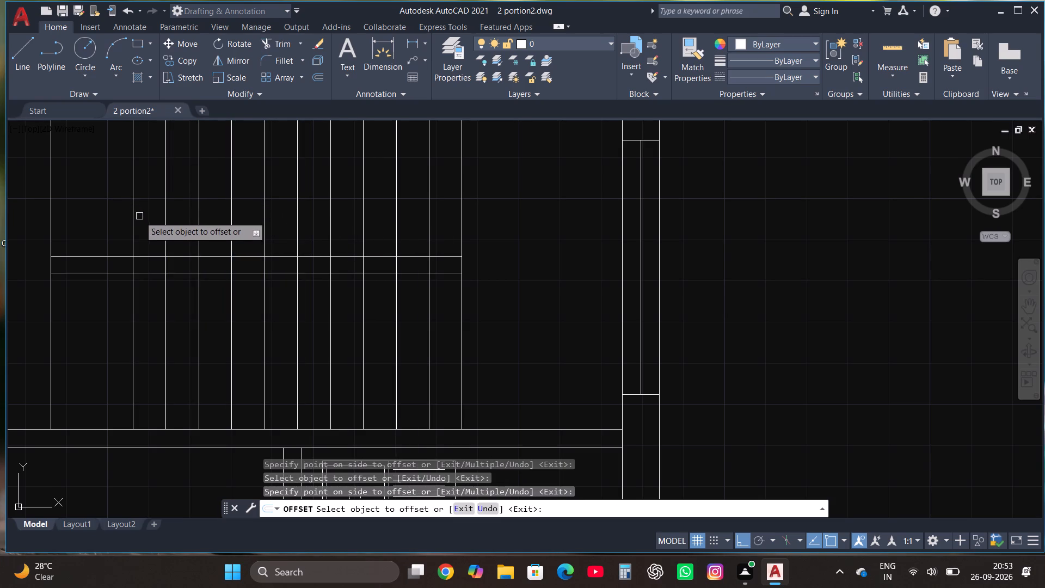
pyautogui.click(133, 210)
pyautogui.click(89, 206)
pyautogui.click(102, 223)
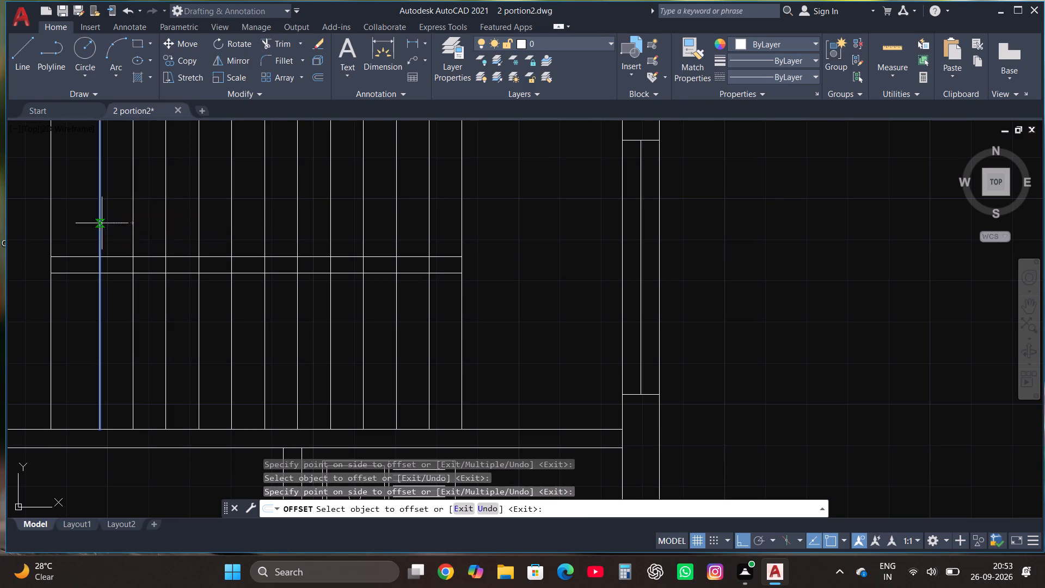
pyautogui.click(85, 217)
pyautogui.scroll(-3, 272, 297)
pyautogui.scroll(2, 227, 293)
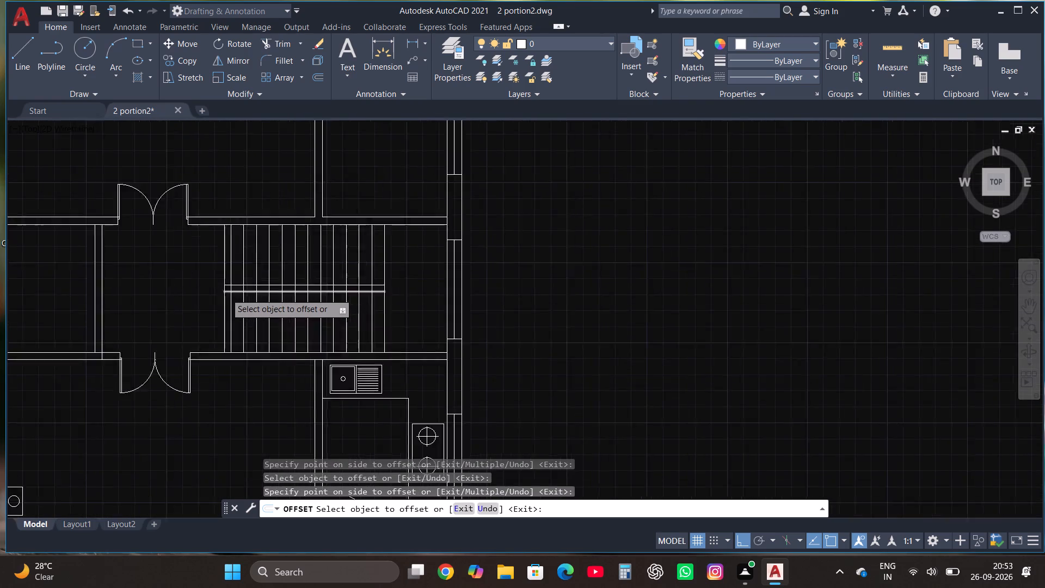
pyautogui.scroll(1, 226, 293)
pyautogui.press('Escape')
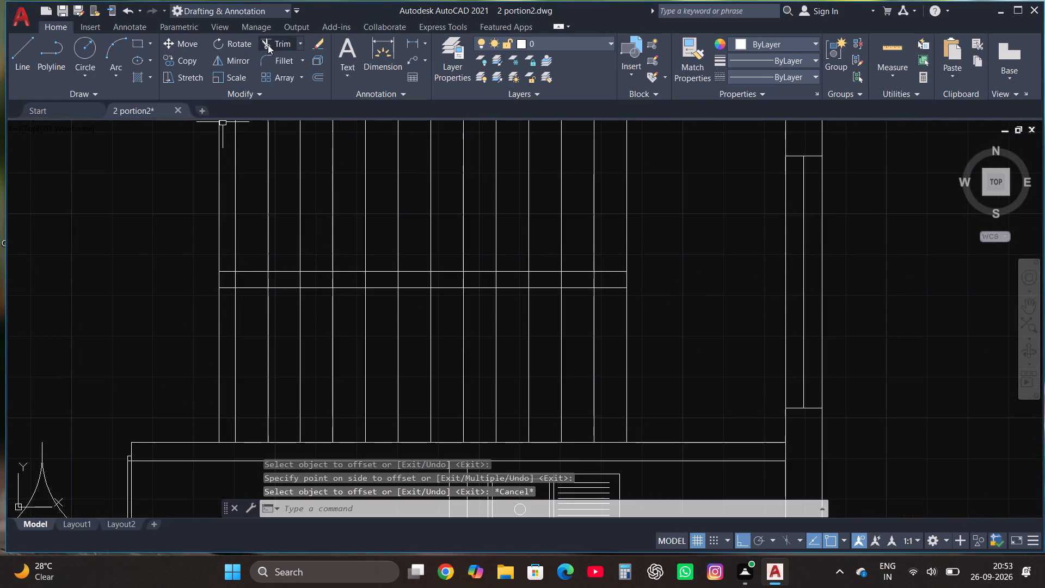
# Trim away the stair bay's leftover west strip beyond the last tread, including the old west line and both middle-line stubs.
pyautogui.click(272, 42)
pyautogui.click(223, 289)
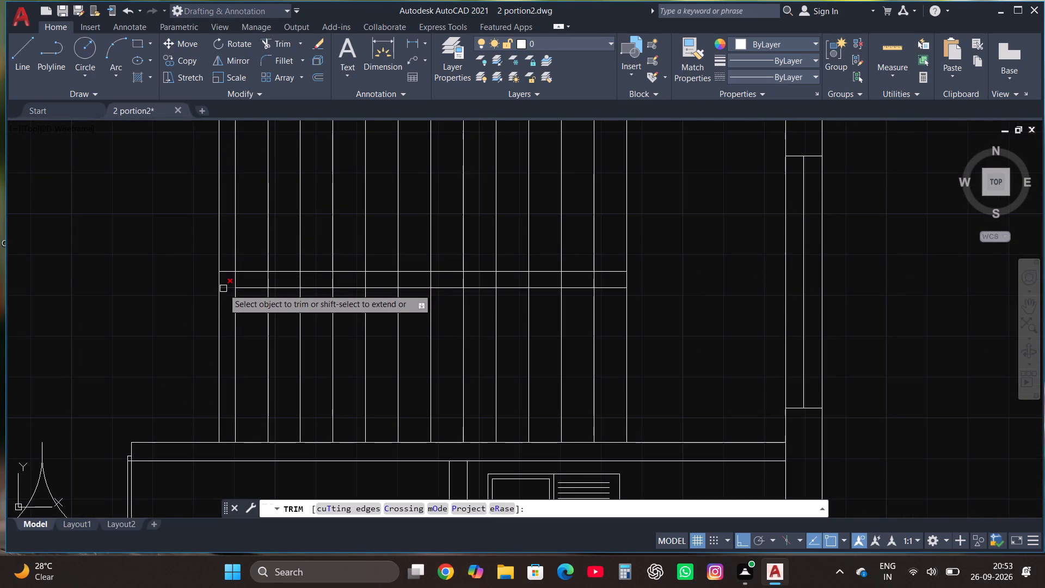
pyautogui.click(222, 268)
pyautogui.click(220, 269)
pyautogui.scroll(-1, 245, 331)
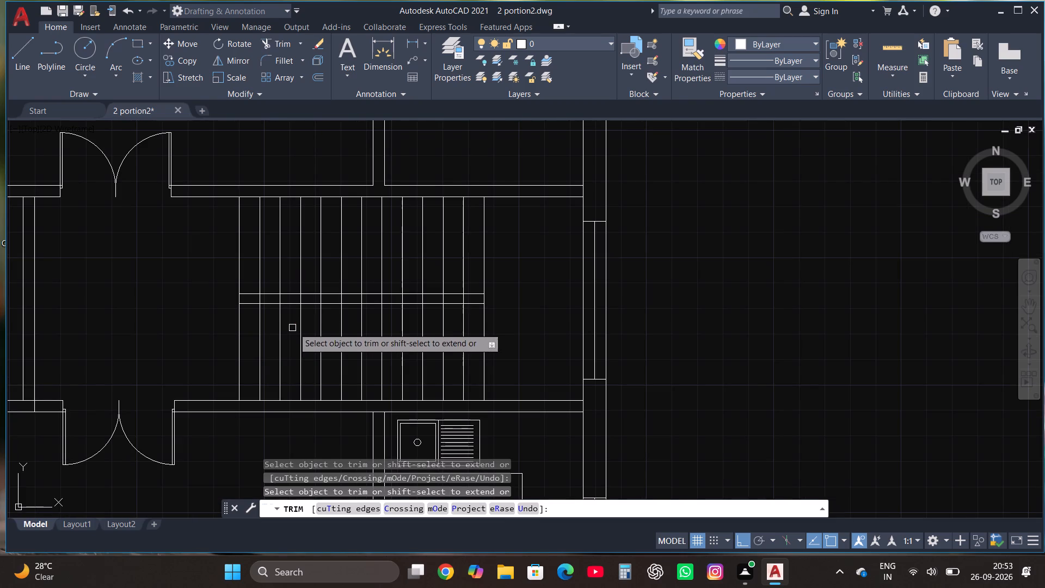
pyautogui.press('Escape')
# Draw a horizontal direction-arrow shaft in the north flight, from the stair's west edge eastward past the second tread line.
pyautogui.scroll(-2, 549, 297)
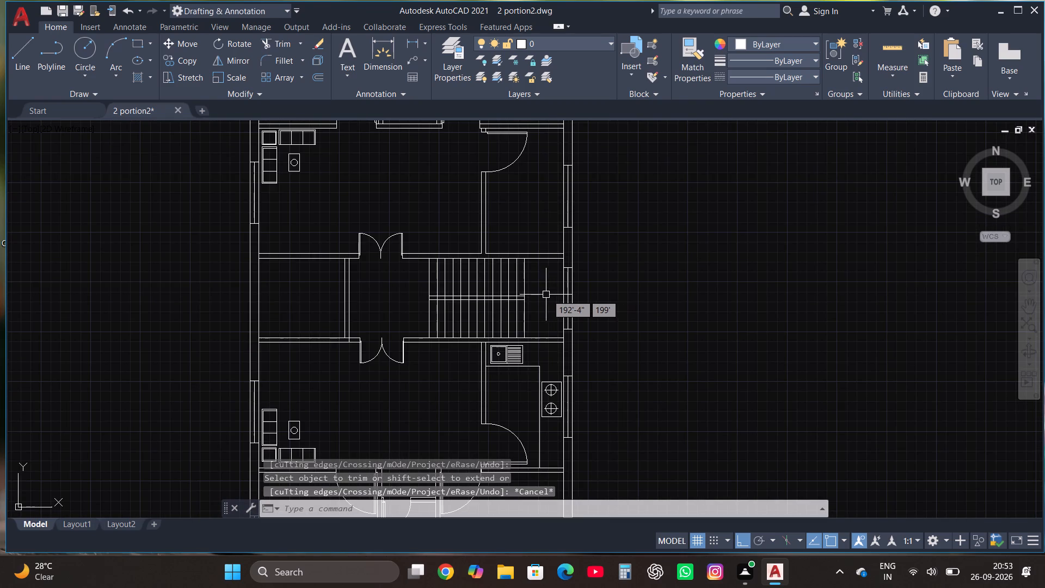
pyautogui.scroll(3, 457, 277)
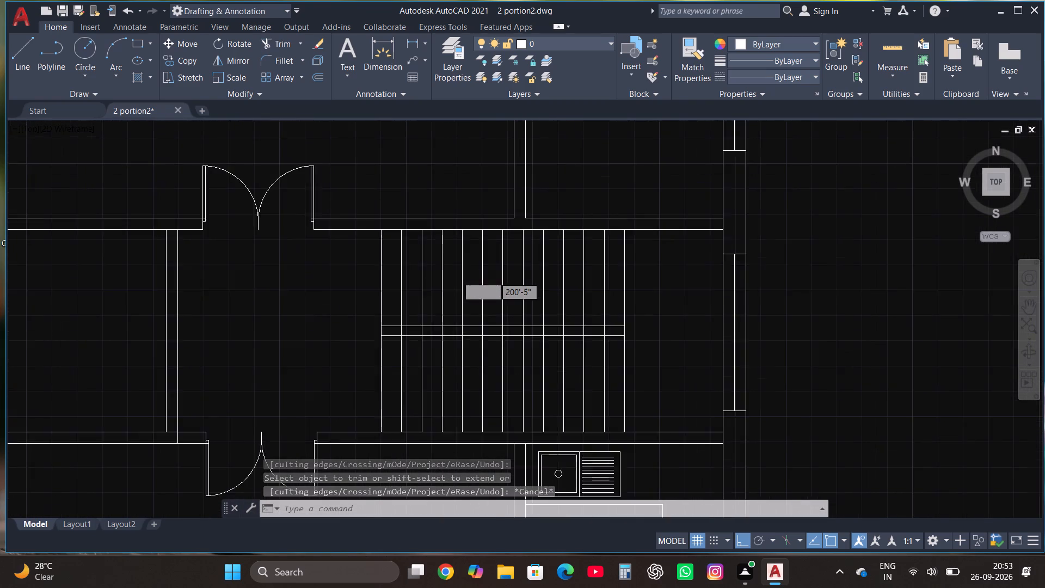
pyautogui.click(25, 48)
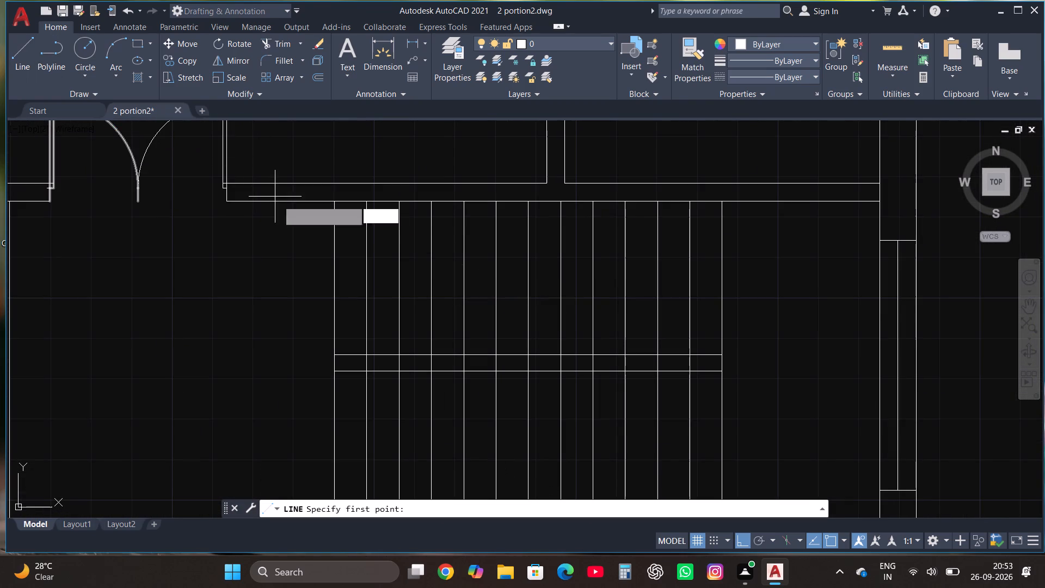
pyautogui.click(335, 283)
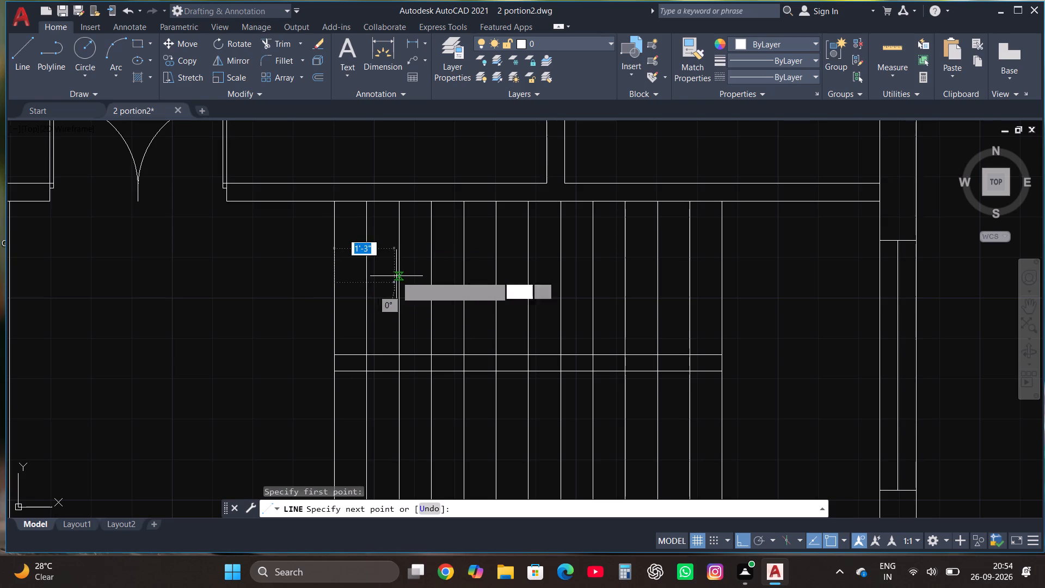
pyautogui.scroll(2, 417, 276)
pyautogui.click(423, 287)
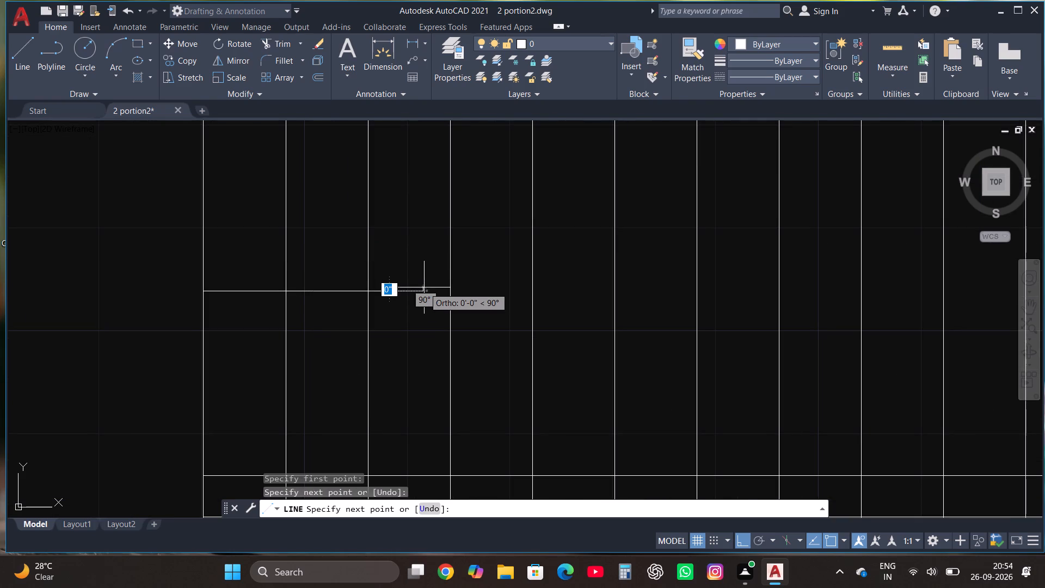
pyautogui.press('Escape')
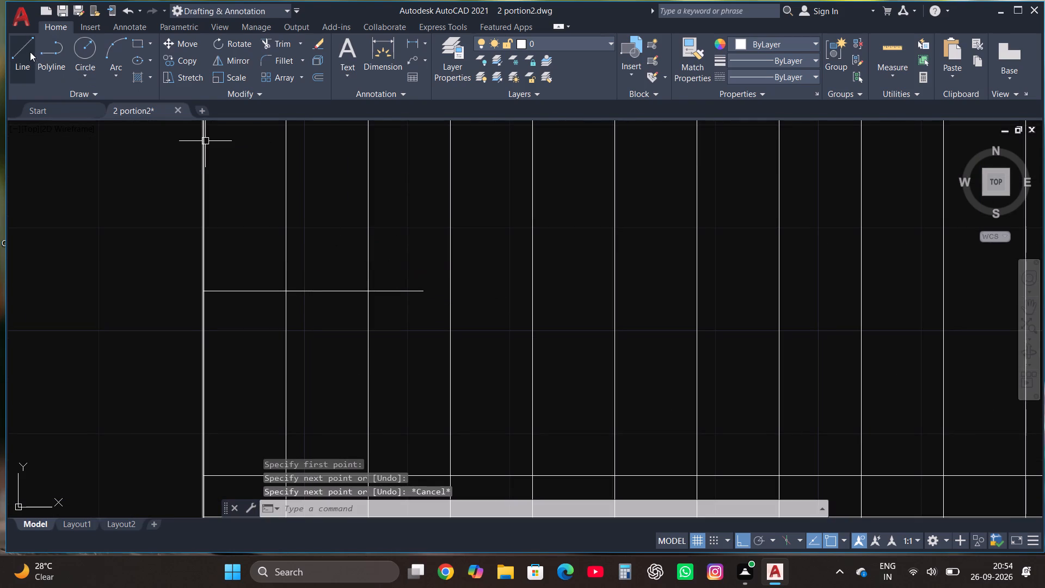
# With Ortho off, draw a diagonal arrowhead line about 8" long from the shaft's east end up toward the northwest.
pyautogui.click(30, 52)
pyautogui.click(423, 290)
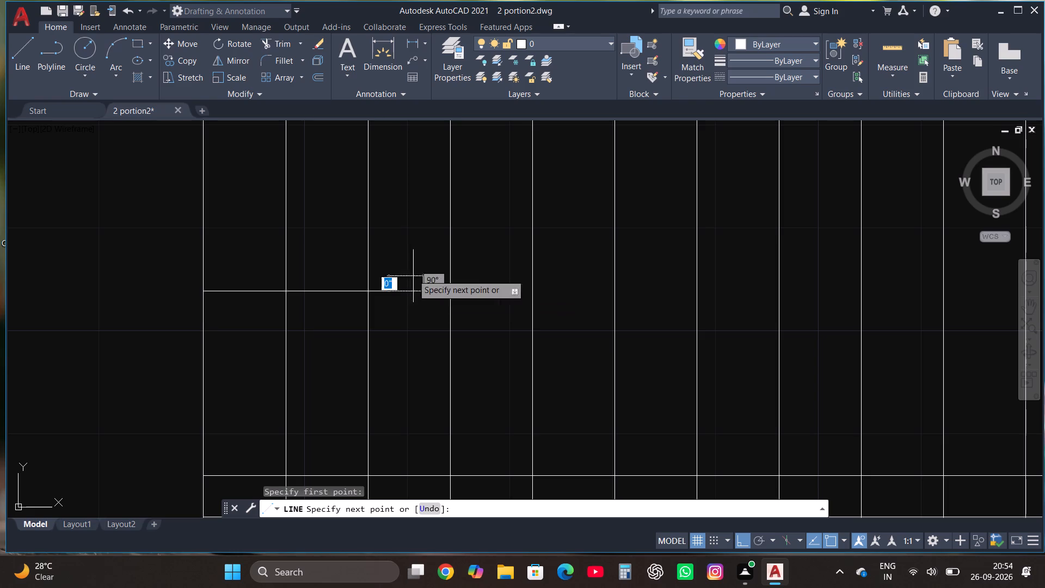
pyautogui.press('F8')
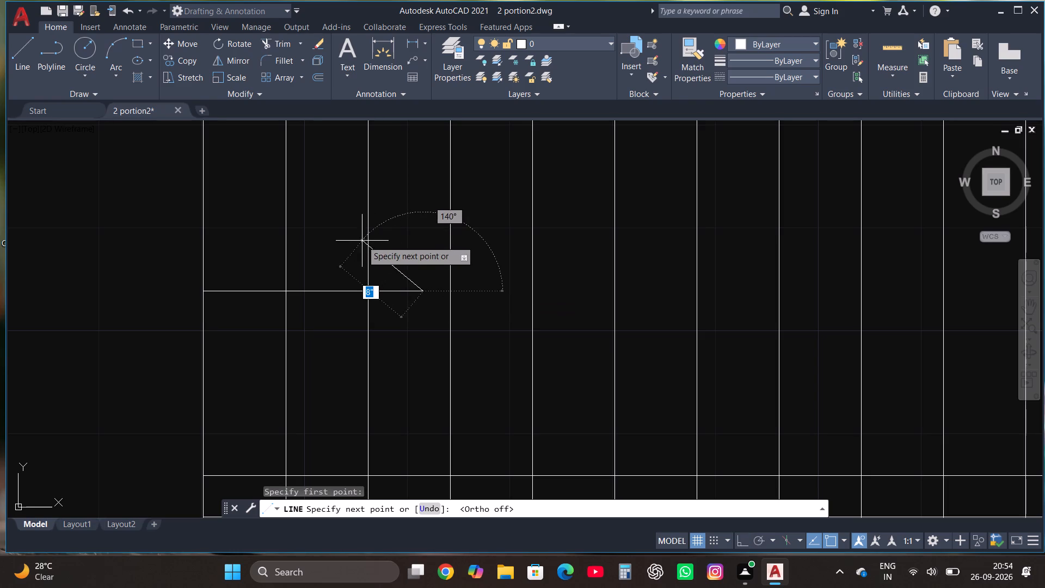
pyautogui.click(369, 237)
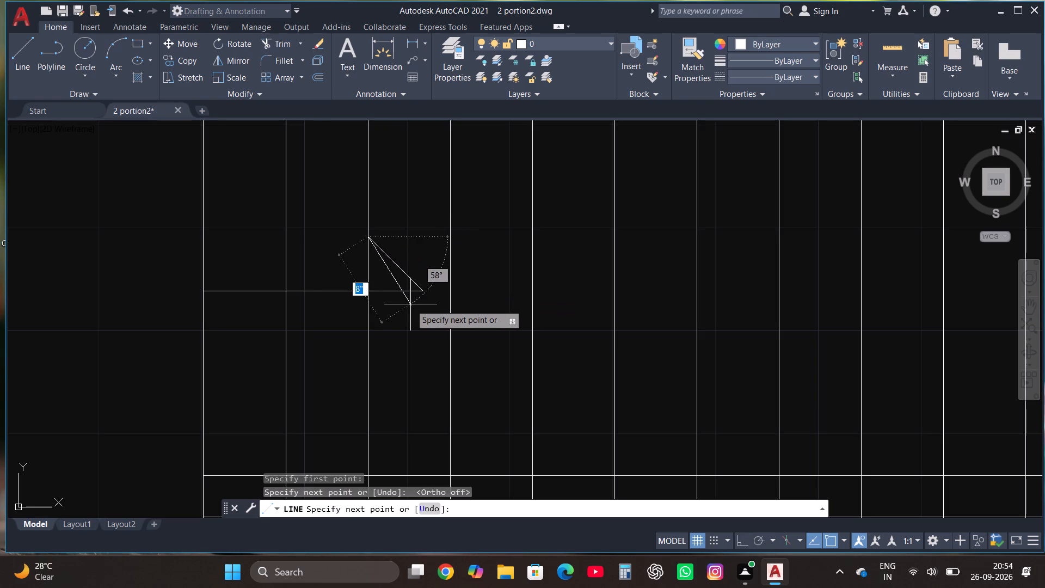
pyautogui.press('Escape')
# Mirror the diagonal arrowhead line about the horizontal shaft with Ortho on, keeping the original line.
pyautogui.click(413, 271)
pyautogui.click(399, 277)
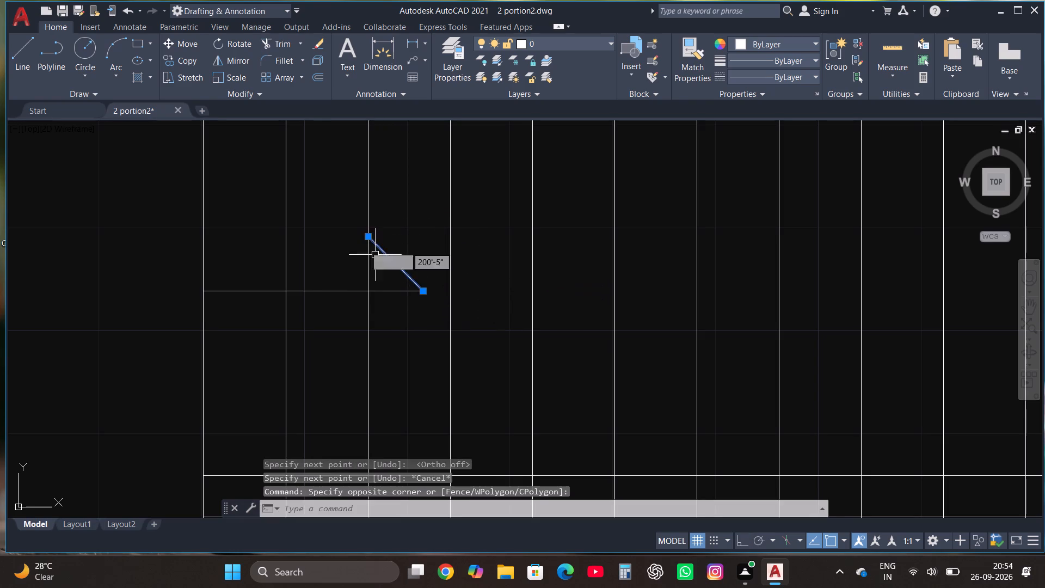
pyautogui.click(235, 60)
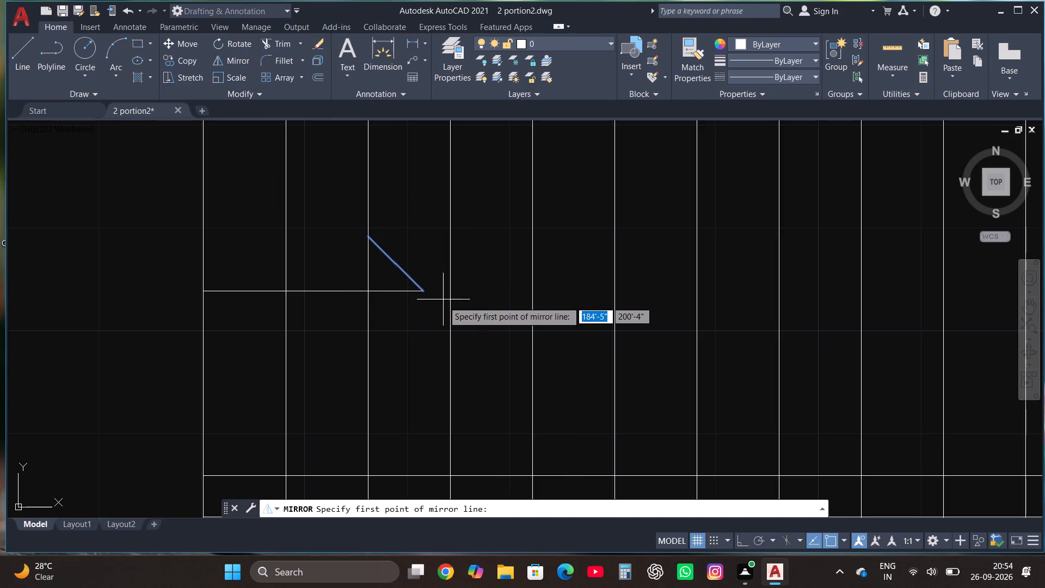
pyautogui.click(422, 292)
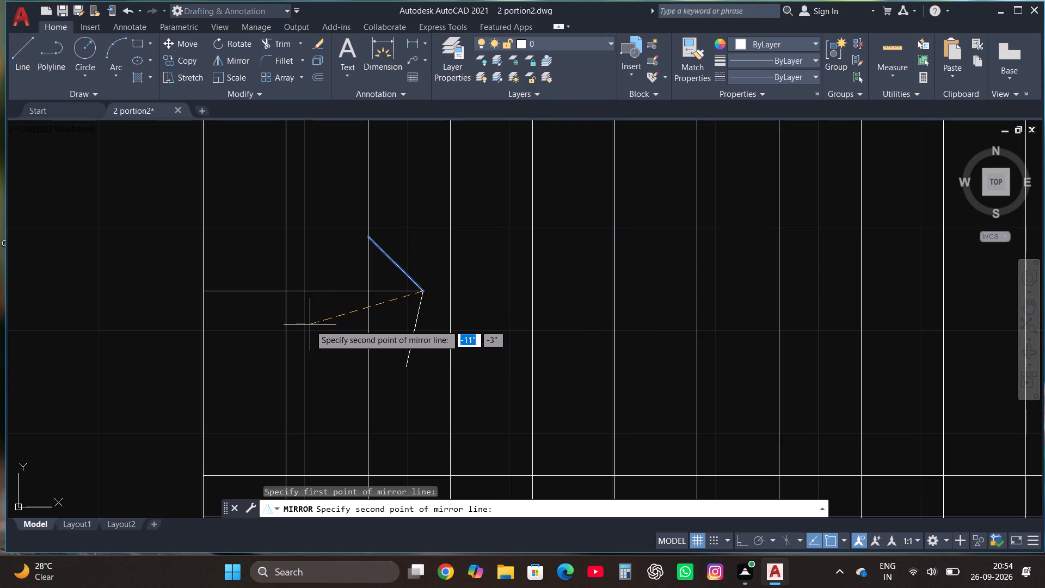
pyautogui.press('F8')
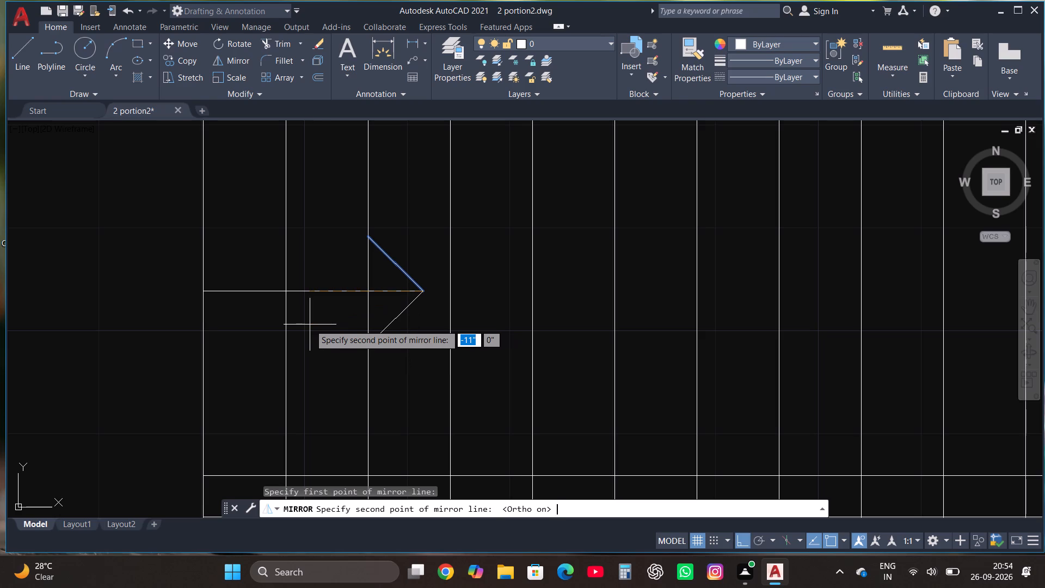
pyautogui.click(310, 324)
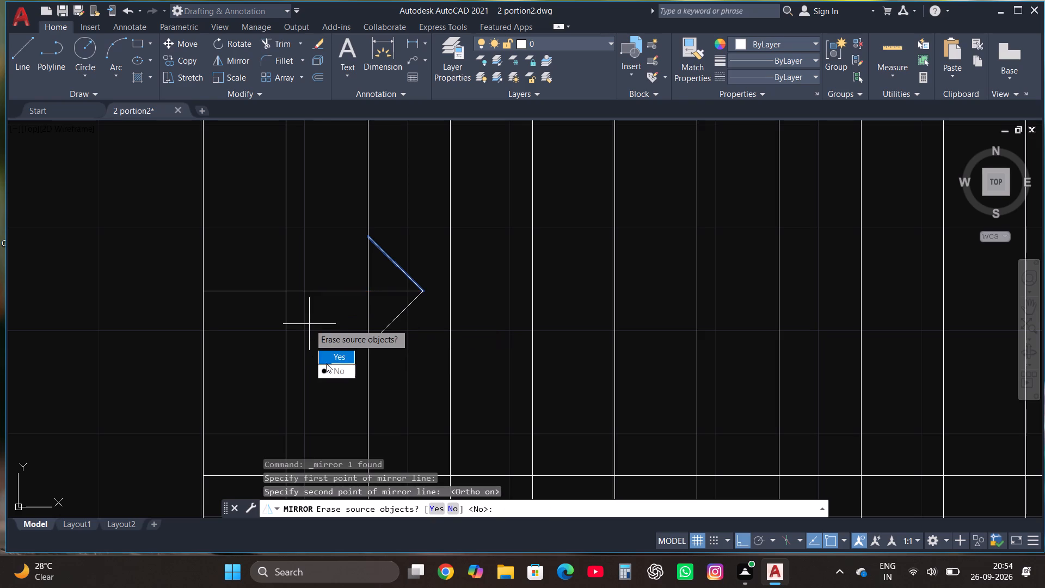
pyautogui.click(335, 377)
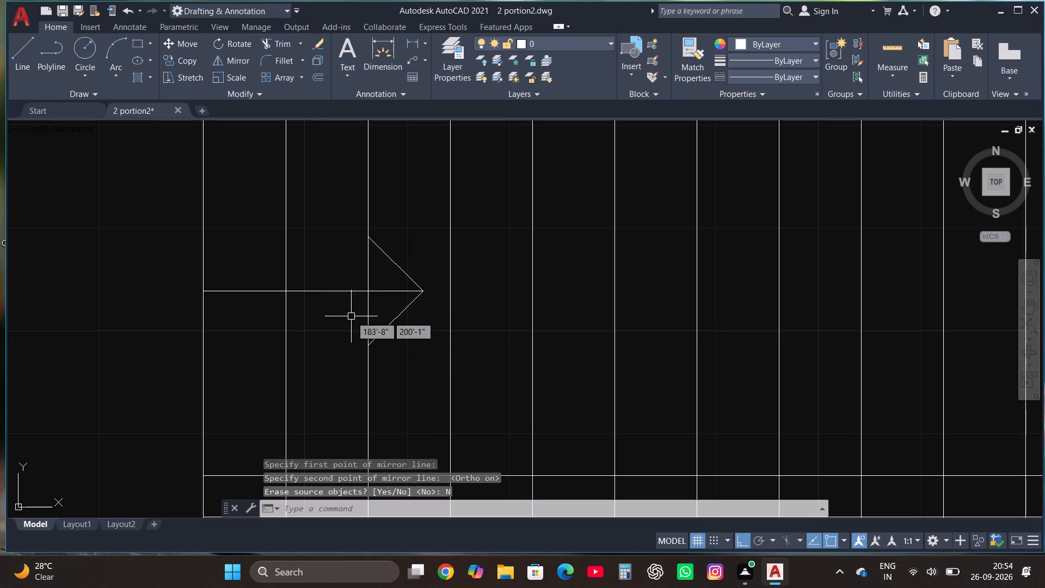
# Review the staircase with its direction arrow and the surrounding floor plan.
pyautogui.scroll(-3, 409, 321)
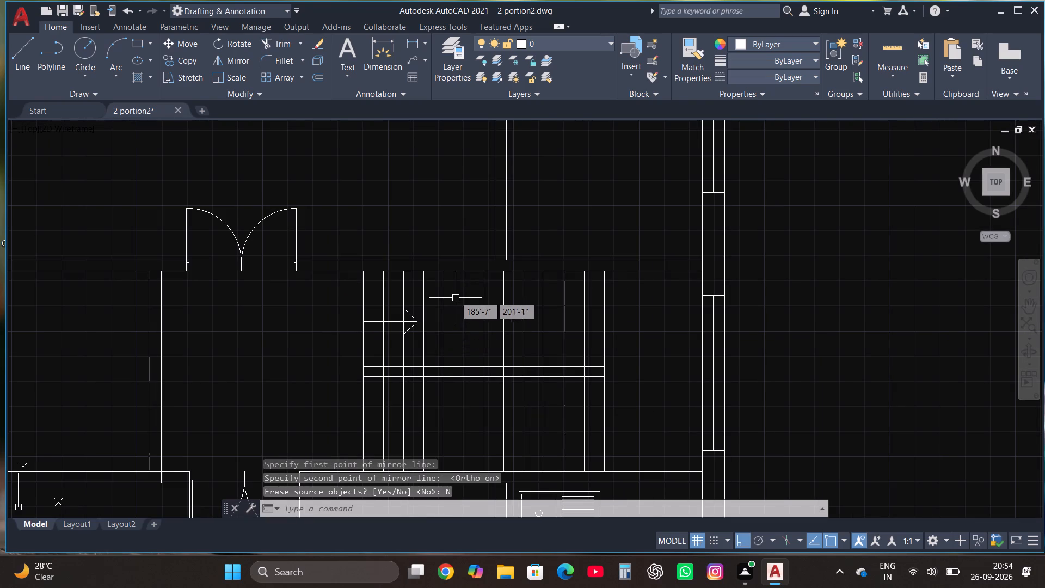
pyautogui.scroll(-1, 442, 243)
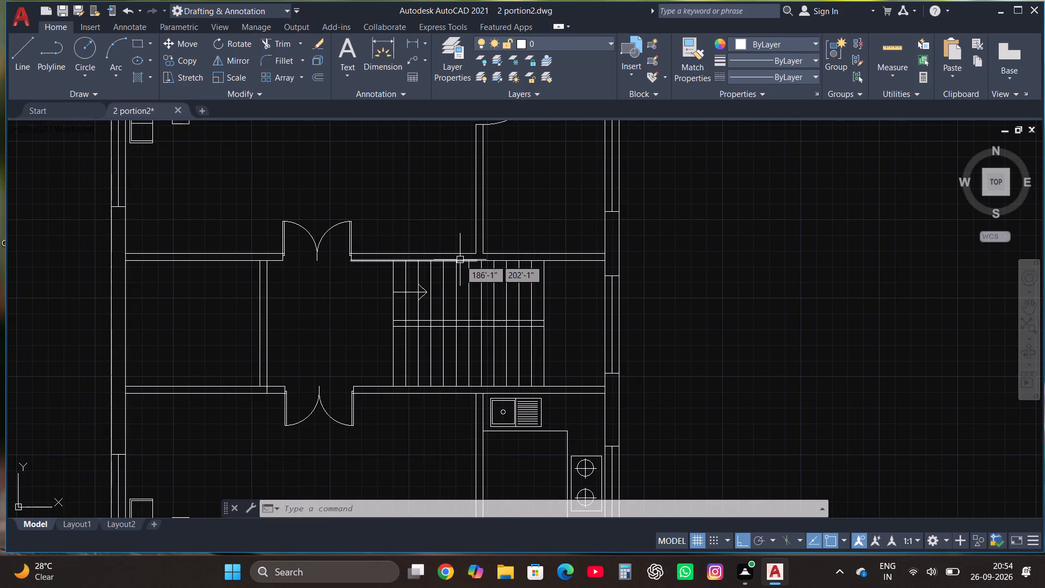
pyautogui.scroll(-1, 481, 273)
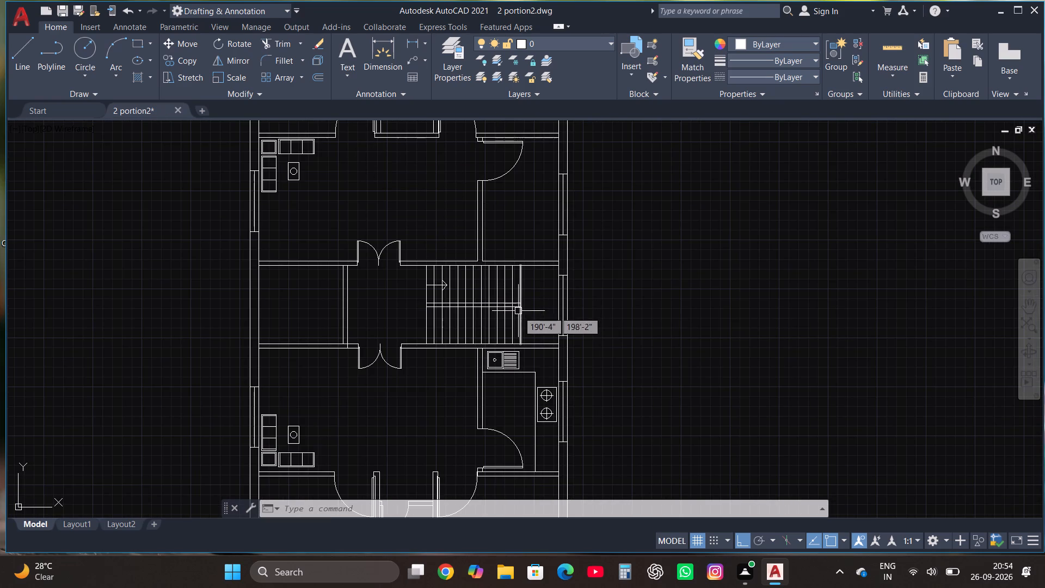
pyautogui.scroll(-1, 526, 342)
pyautogui.scroll(3, 466, 303)
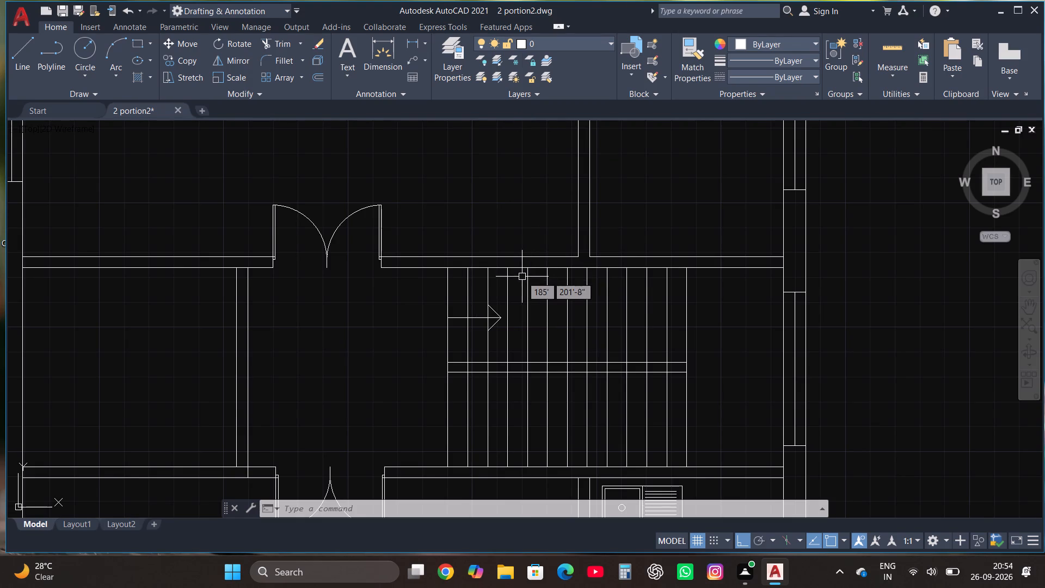
pyautogui.scroll(-3, 524, 252)
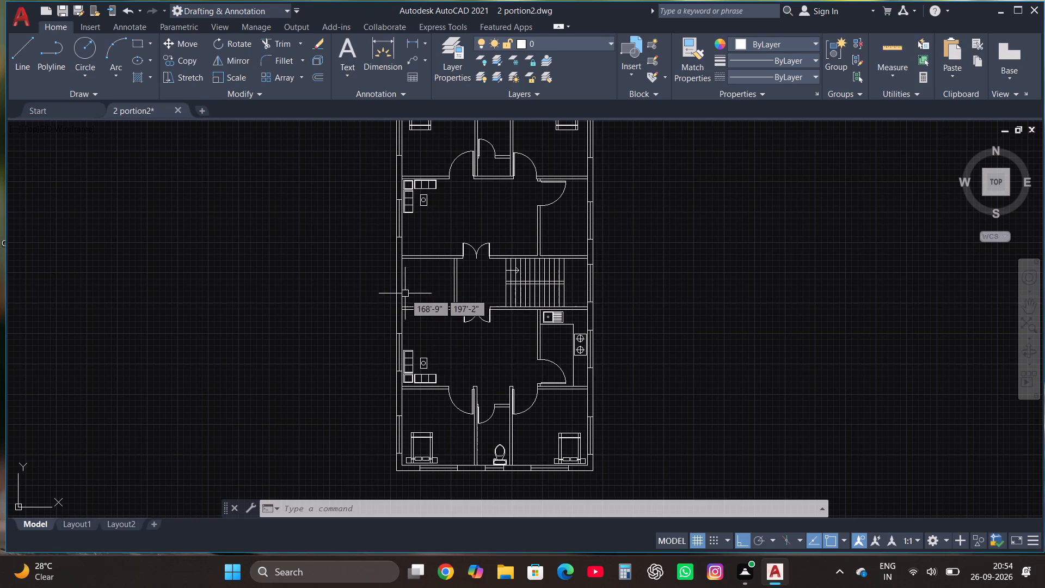
pyautogui.scroll(3, 405, 291)
pyautogui.scroll(-1, 412, 330)
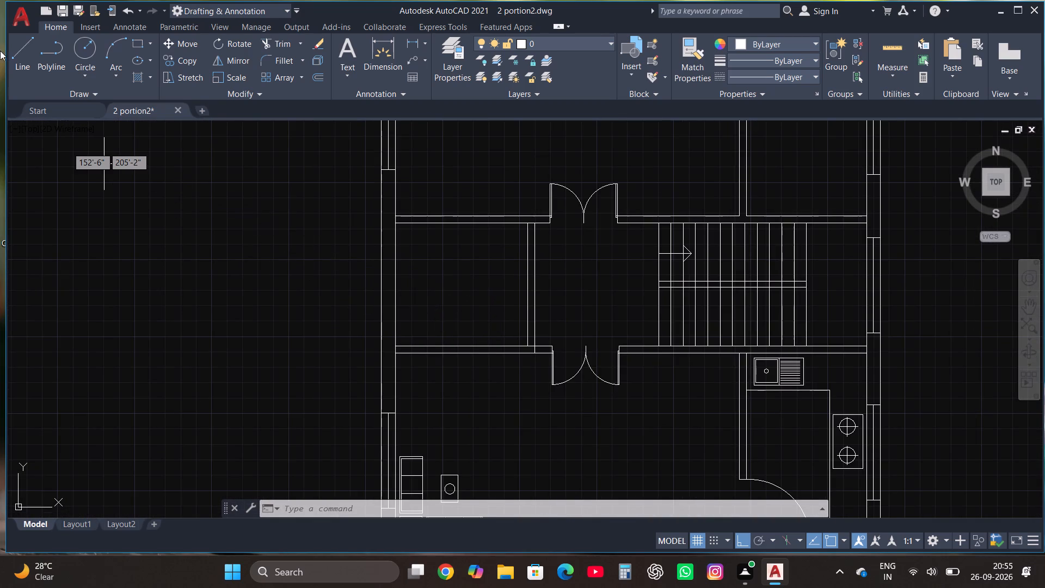
# Draw a three-sided outline projecting about 1'-6" west of the central bay's inner west wall face, 6'-8" long north to south.
pyautogui.click(16, 52)
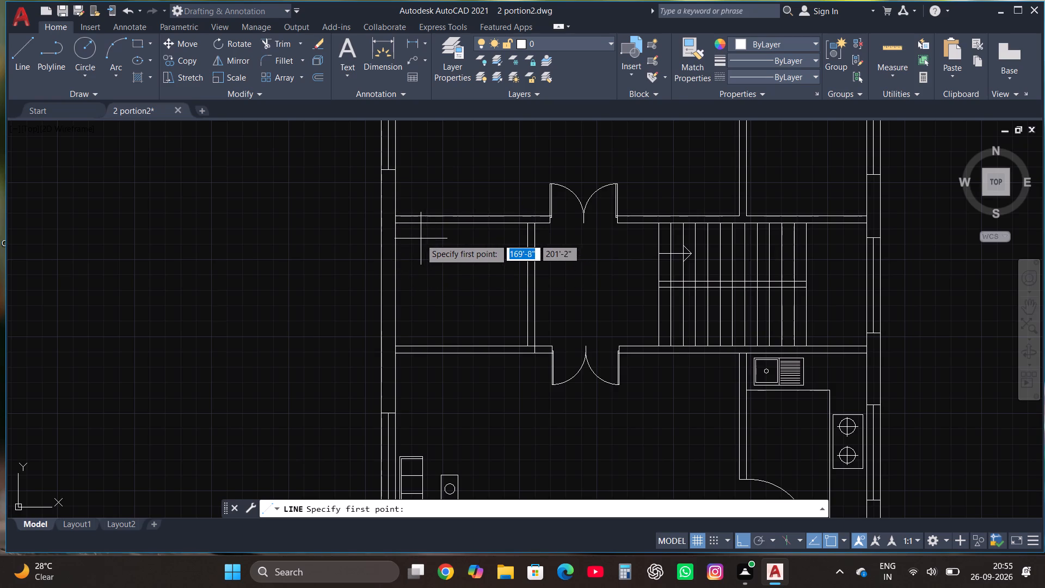
pyautogui.scroll(1, 386, 231)
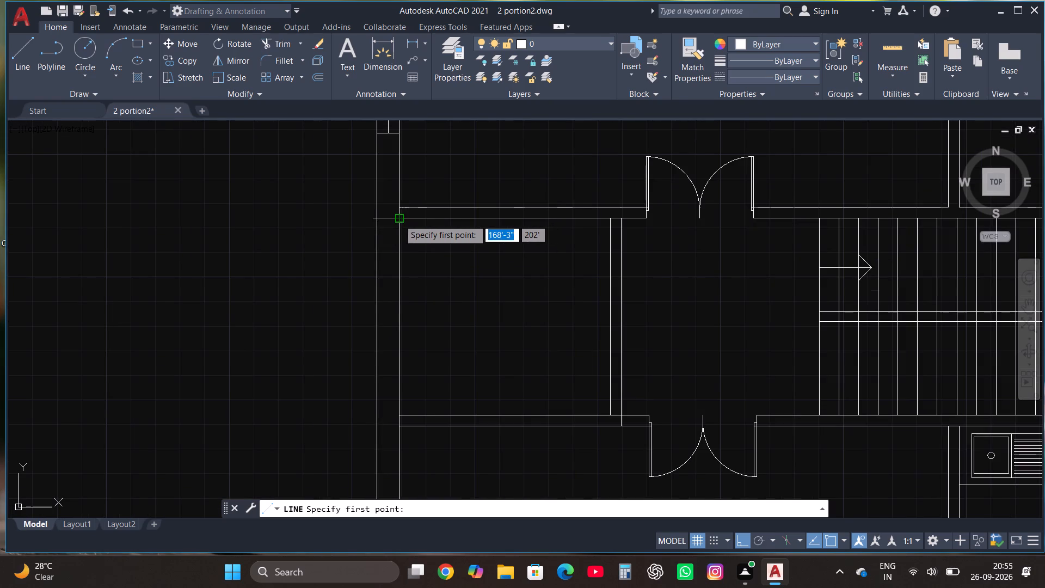
pyautogui.click(399, 218)
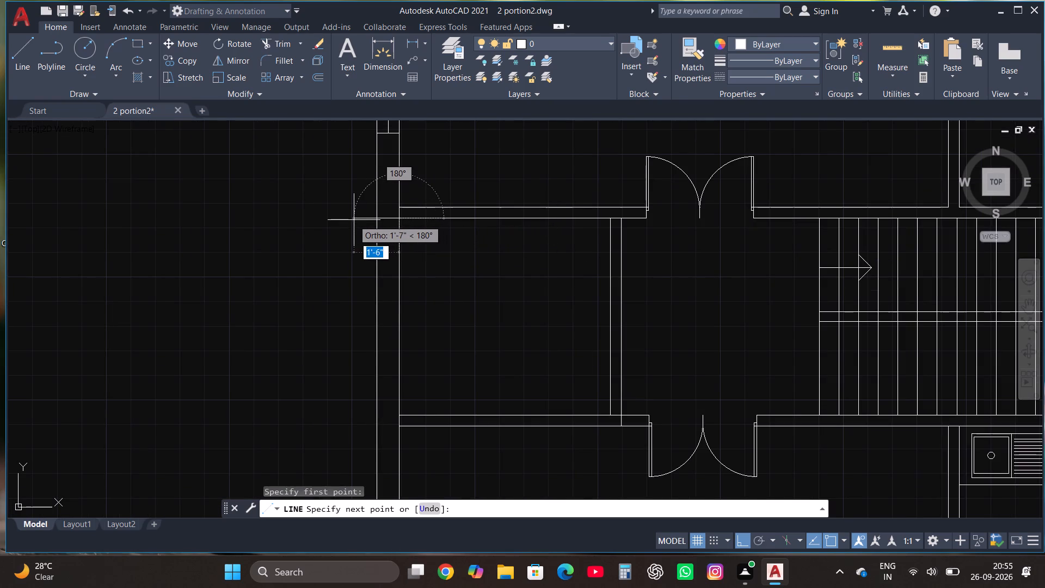
pyautogui.click(356, 220)
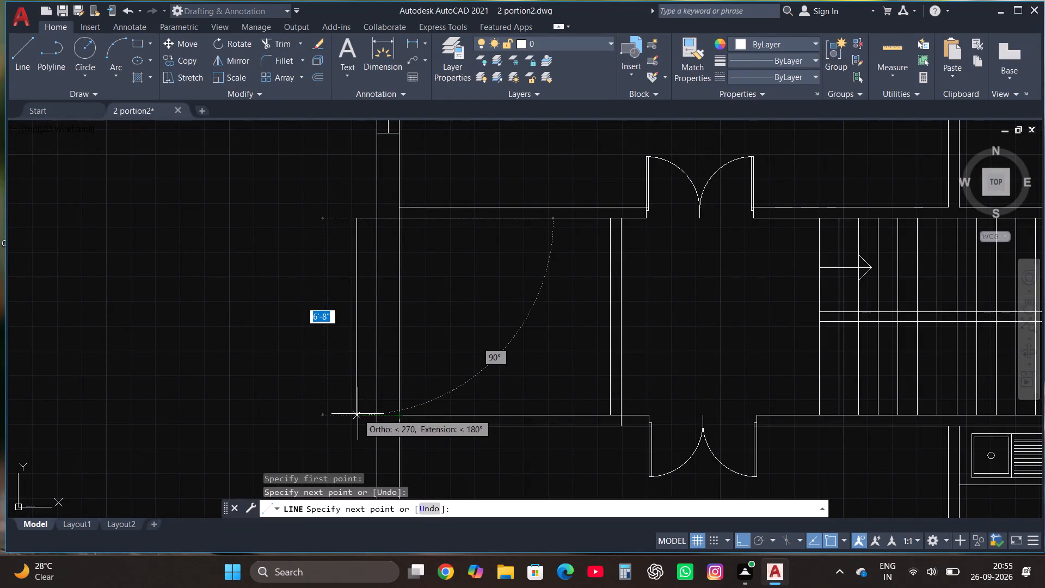
pyautogui.click(358, 414)
pyautogui.click(423, 415)
pyautogui.press('Escape')
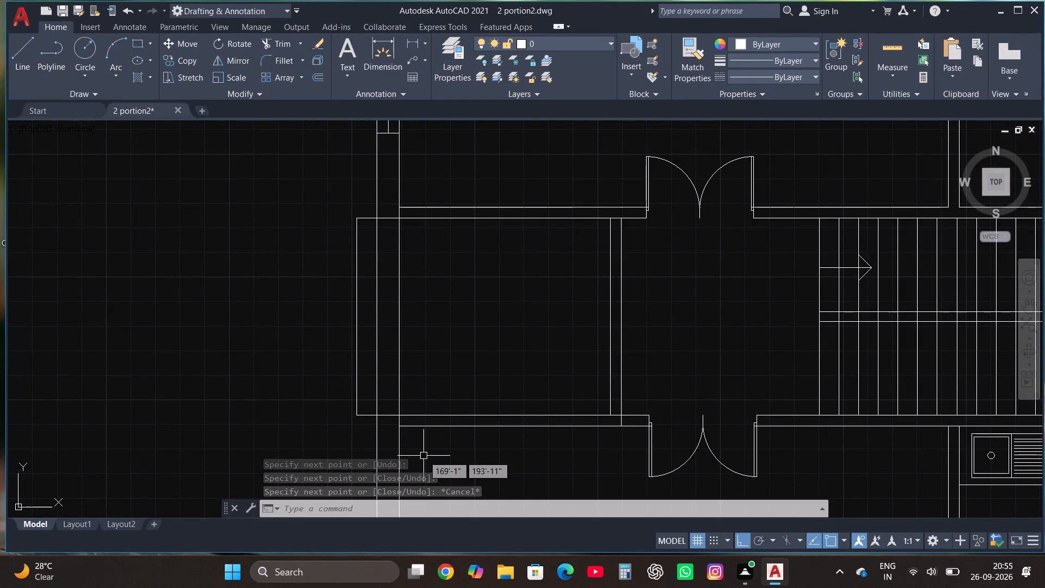
# In the north kitchen, draw a line 2' up from the southwest inner corner and east along the counter edge, short of the east wall.
pyautogui.scroll(1, 423, 456)
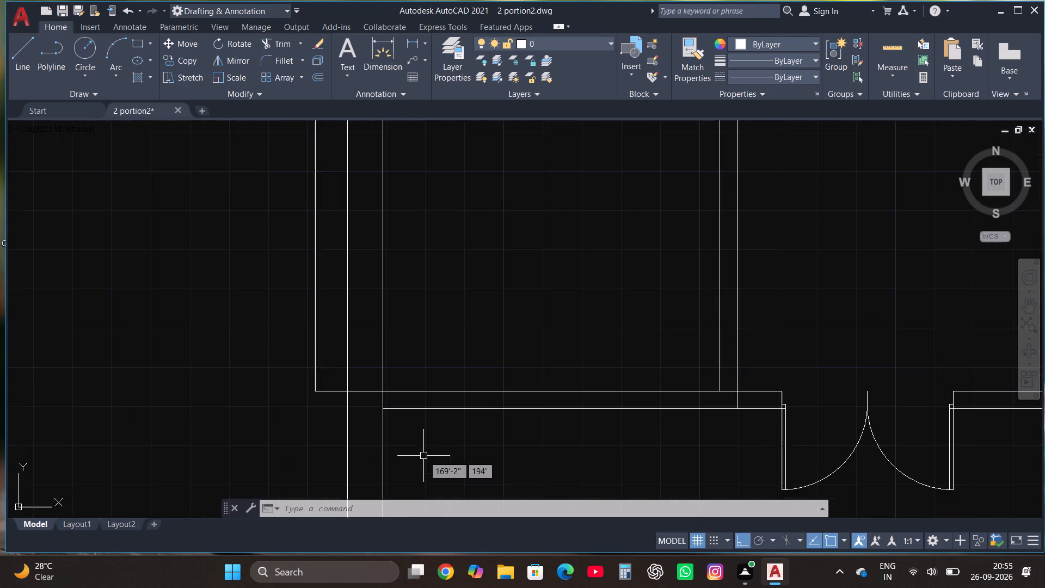
pyautogui.scroll(-3, 219, 120)
pyautogui.scroll(-3, 280, 307)
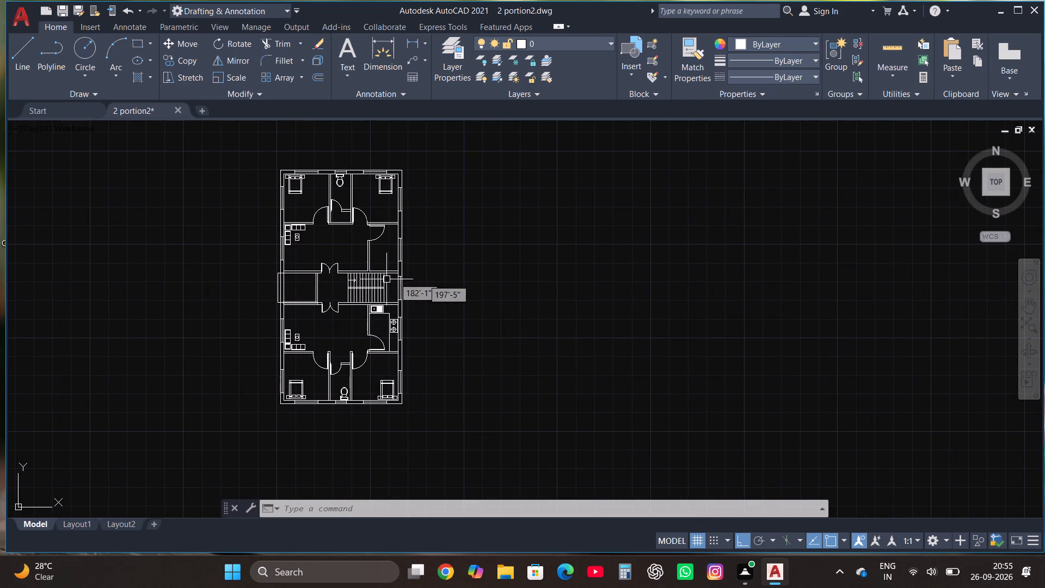
pyautogui.scroll(-1, 544, 301)
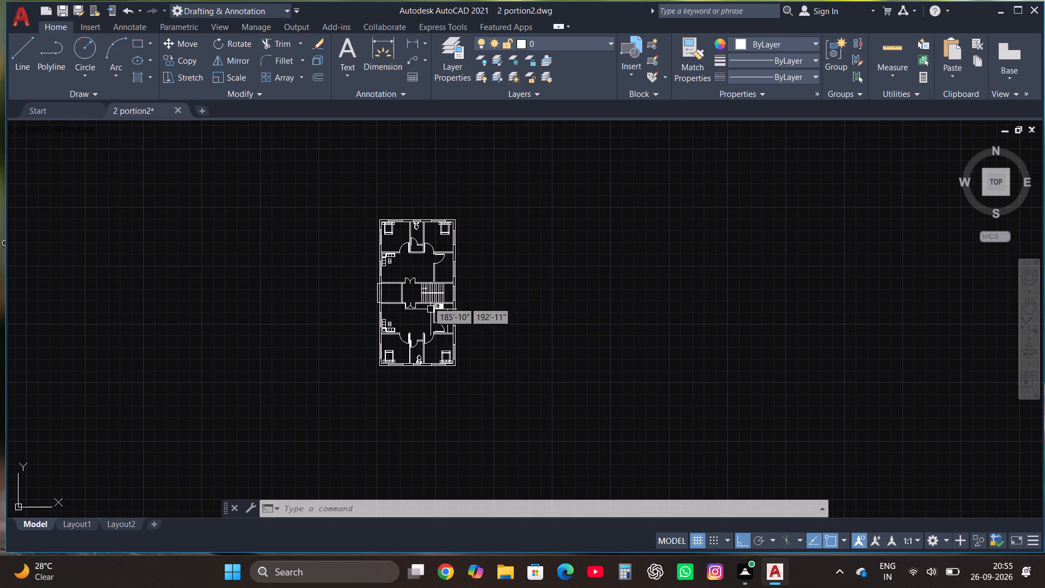
pyautogui.scroll(2, 388, 234)
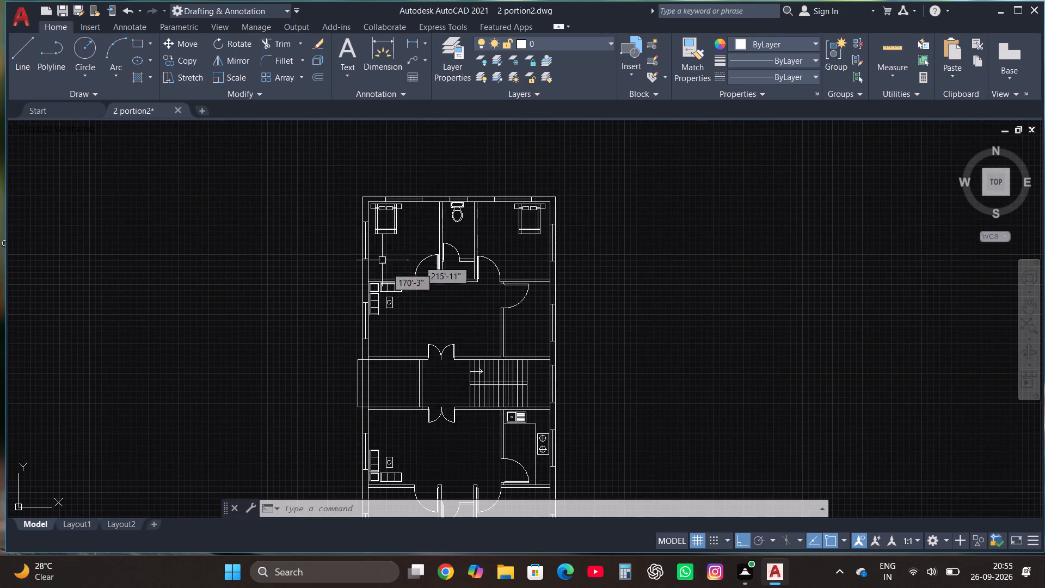
pyautogui.scroll(-1, 393, 293)
pyautogui.scroll(1, 464, 291)
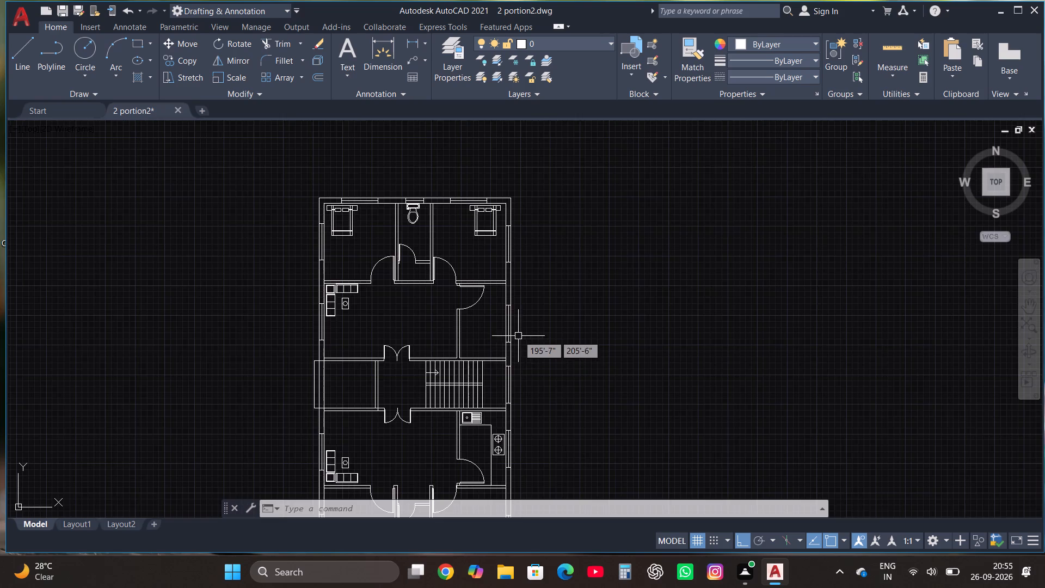
pyautogui.scroll(3, 518, 335)
pyautogui.click(20, 53)
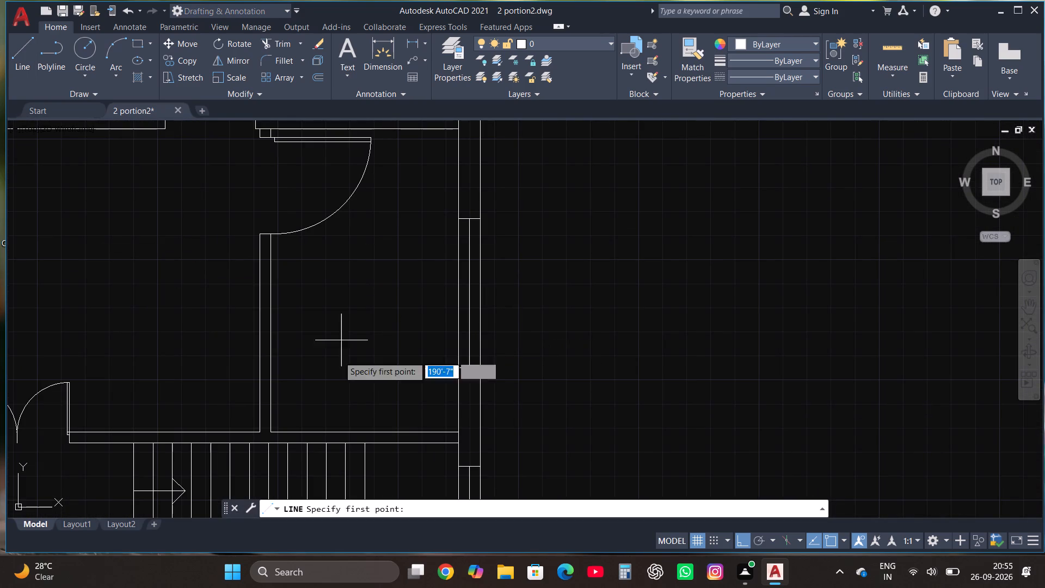
pyautogui.click(272, 434)
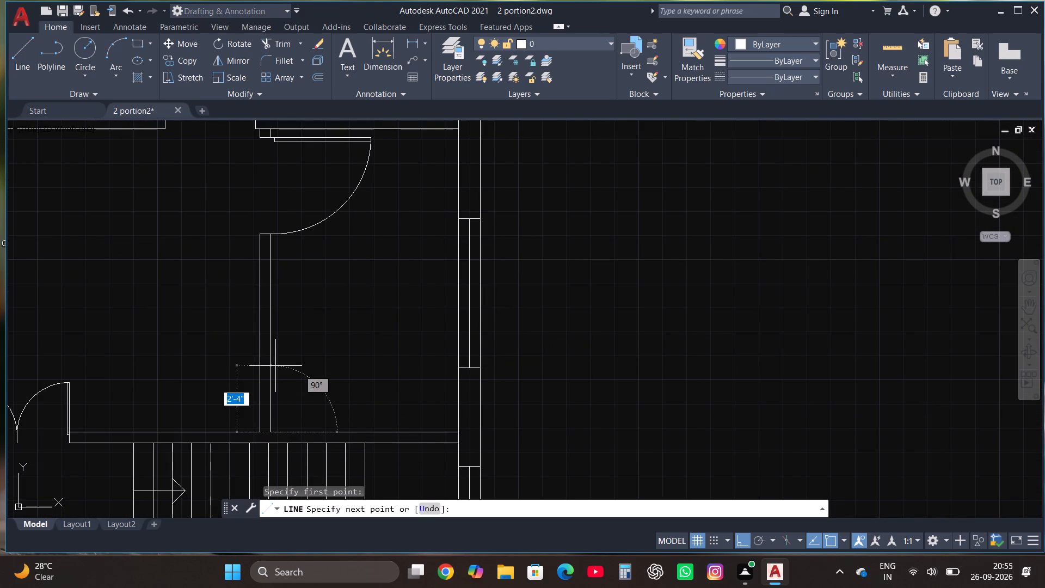
pyautogui.write("2'")
pyautogui.press('Return')
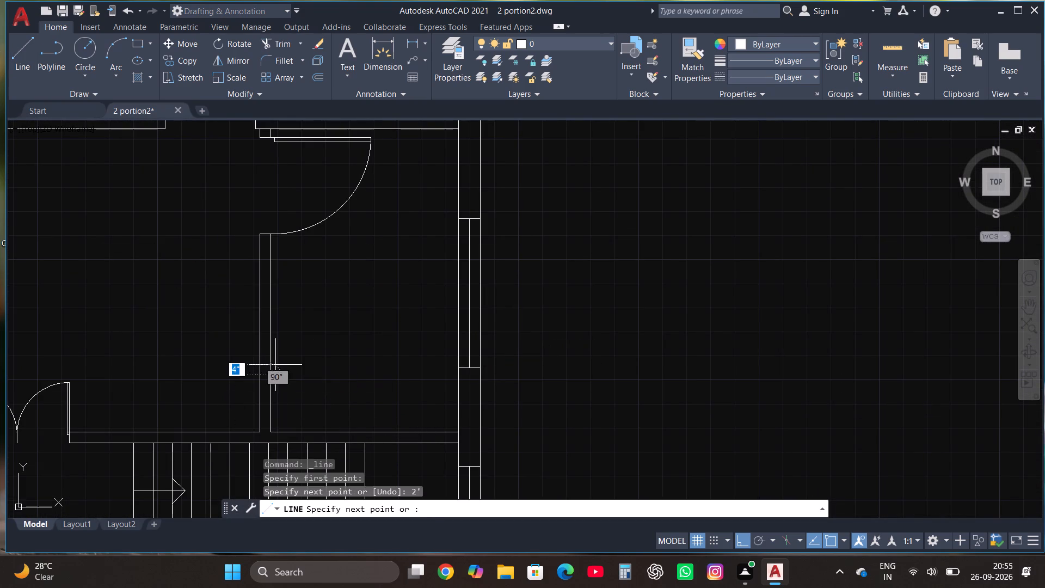
pyautogui.click(410, 415)
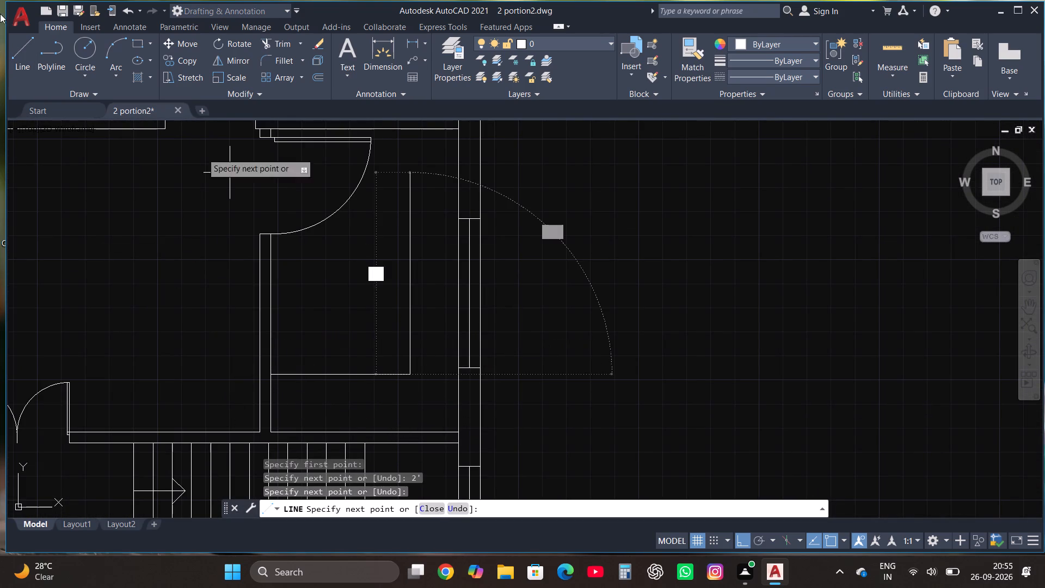
# Draw a line 2' west from the north kitchen's northeast inner corner and south, stopping just short of the south counter edge.
pyautogui.click(23, 50)
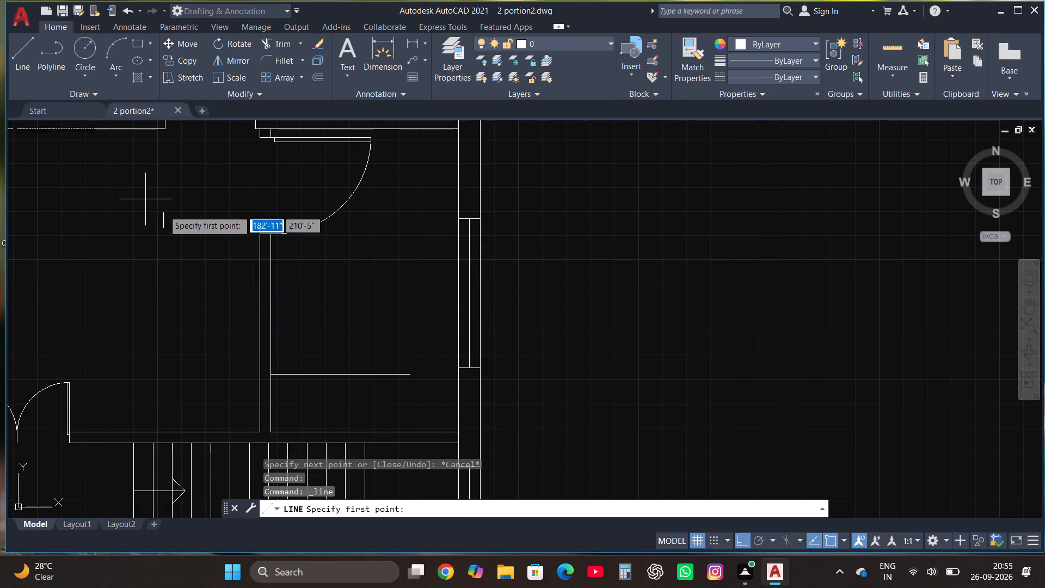
pyautogui.scroll(-1, 249, 293)
pyautogui.scroll(1, 370, 191)
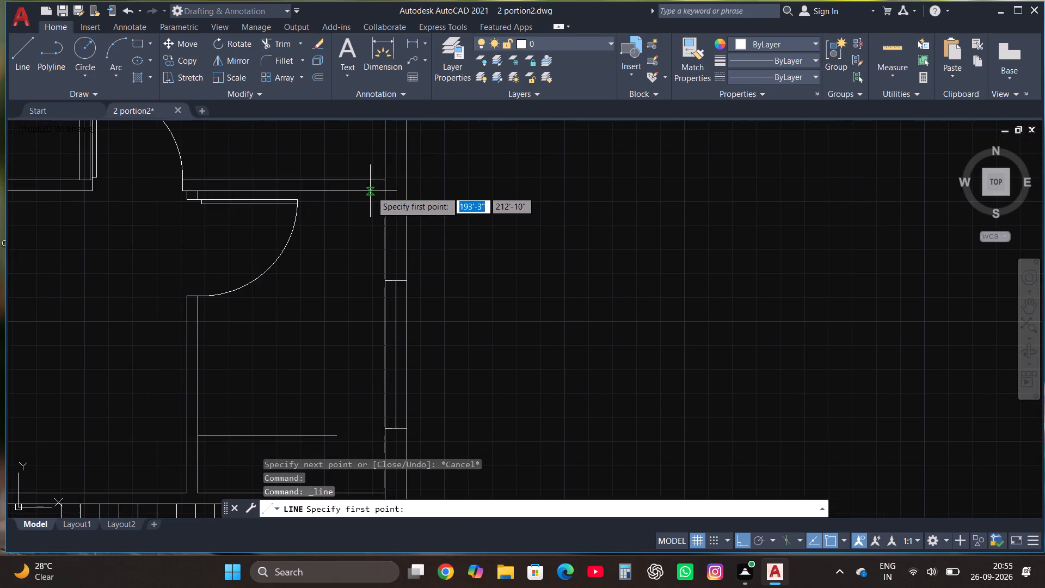
pyautogui.click(386, 190)
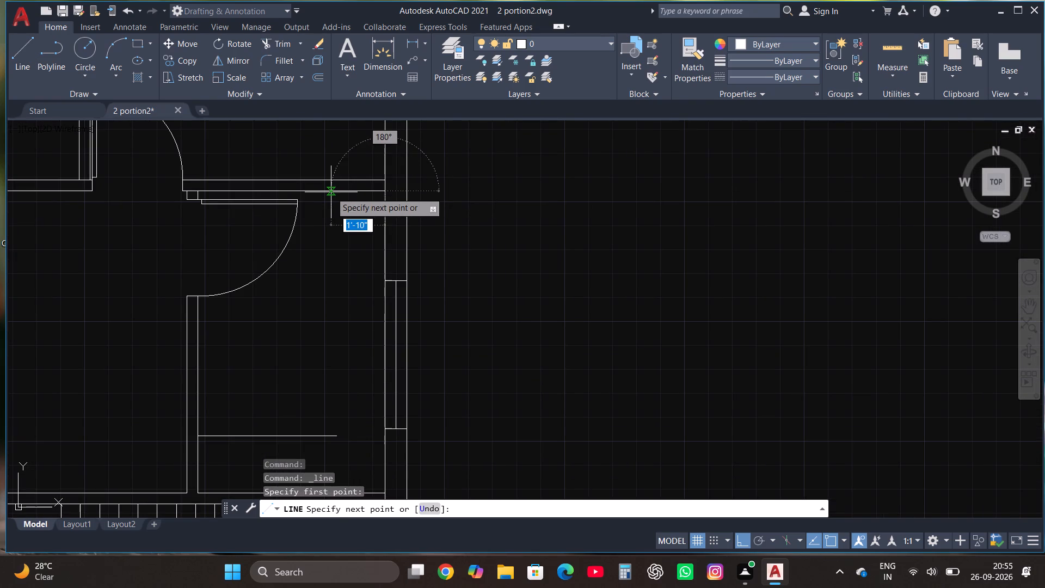
pyautogui.write("2'")
pyautogui.press('Return')
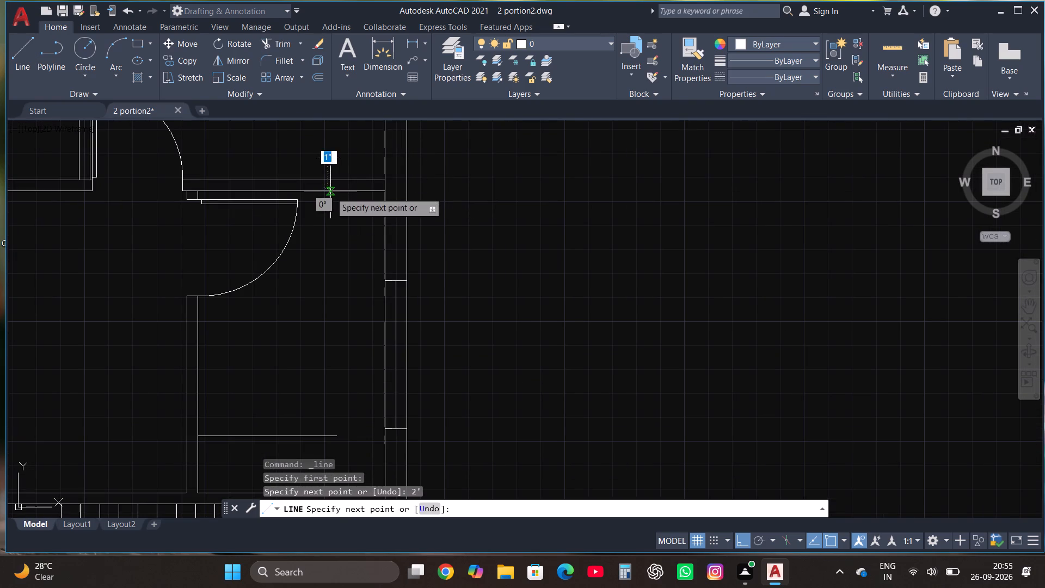
pyautogui.click(345, 401)
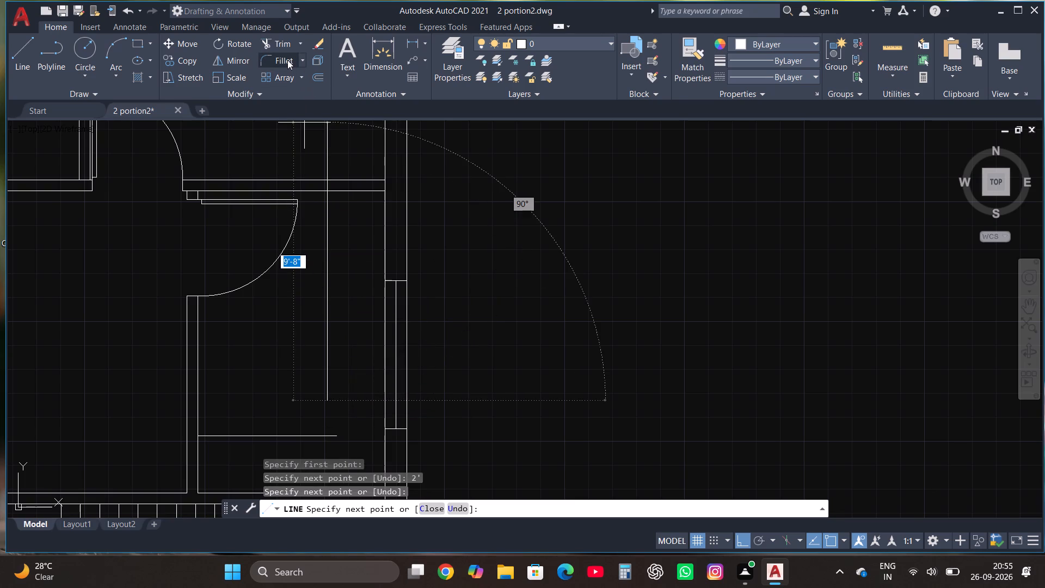
# Fillet the north kitchen's vertical and horizontal counter edges so they meet in a clean corner.
pyautogui.click(287, 60)
pyautogui.click(327, 348)
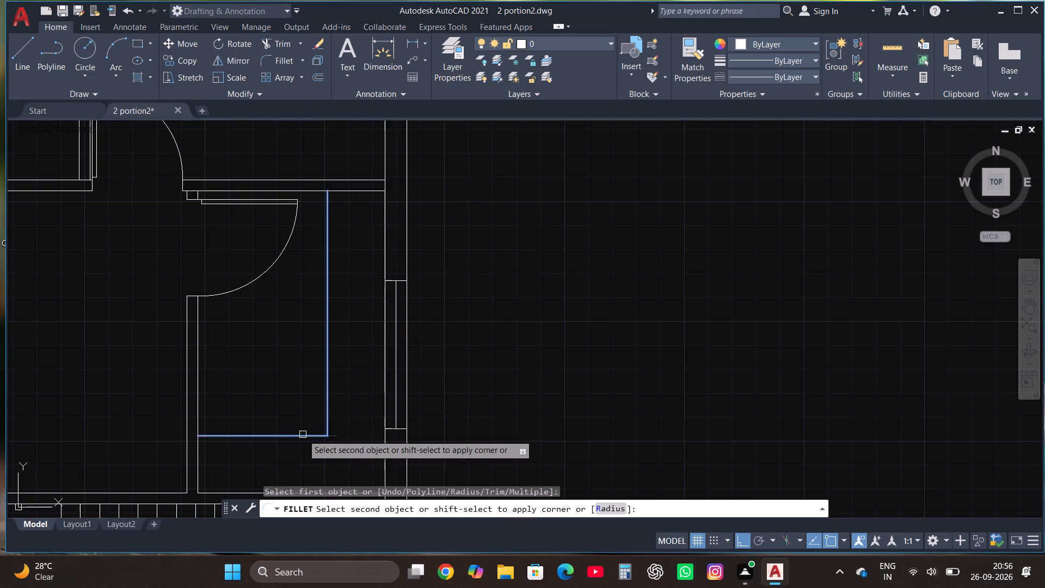
pyautogui.click(303, 434)
# Copy the two-burner stove from the south kitchen straight north onto the north kitchen's east counter.
pyautogui.scroll(-2, 454, 334)
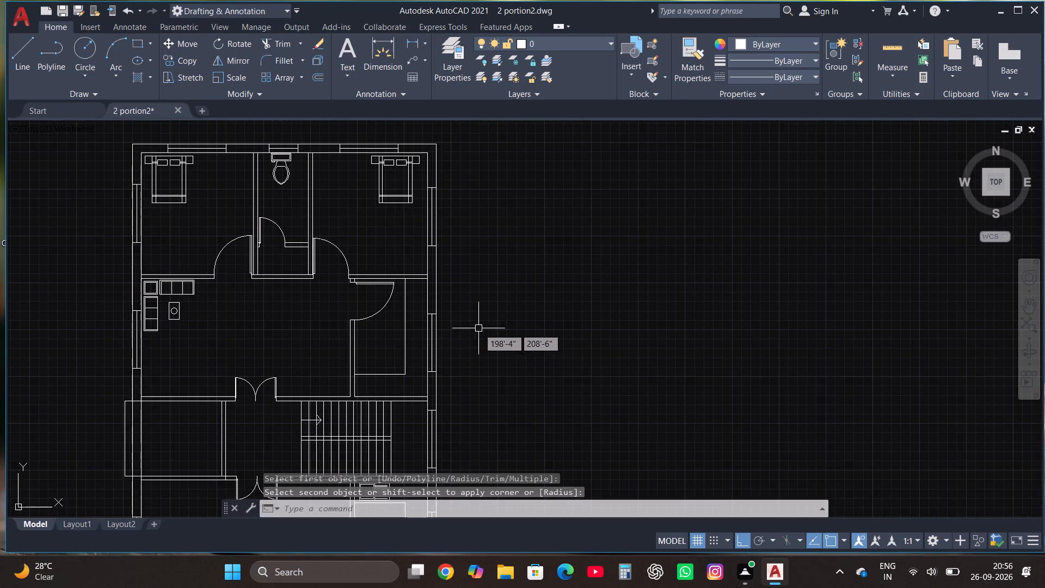
pyautogui.scroll(-2, 480, 321)
pyautogui.scroll(2, 451, 430)
pyautogui.scroll(3, 462, 381)
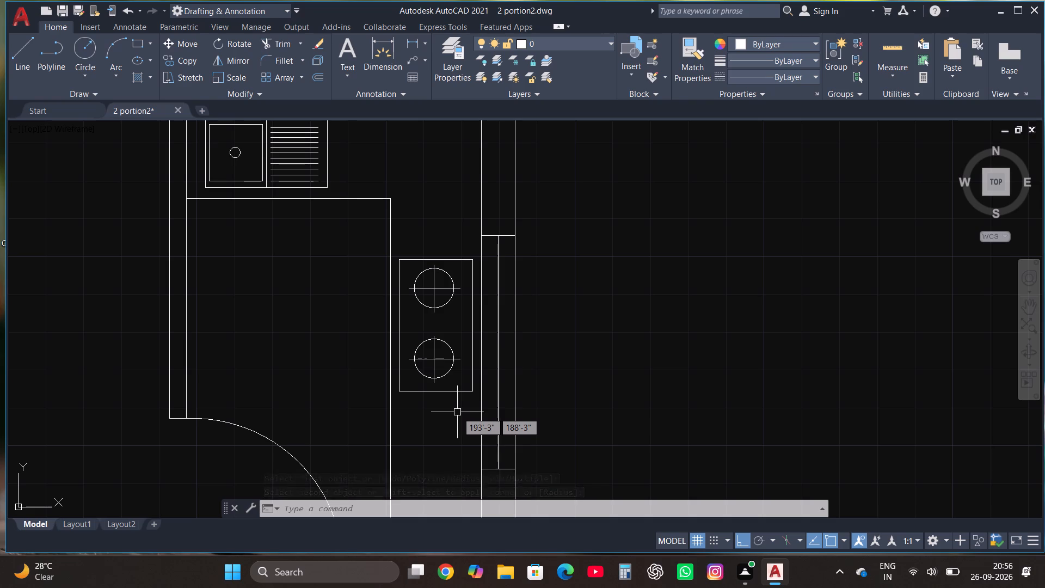
pyautogui.click(457, 412)
pyautogui.click(397, 229)
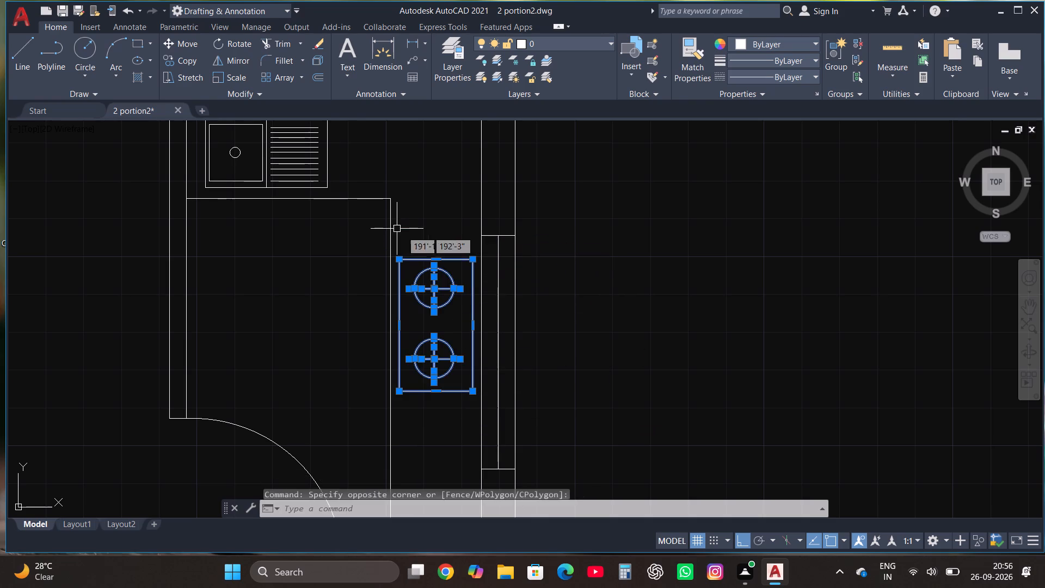
pyautogui.click(183, 57)
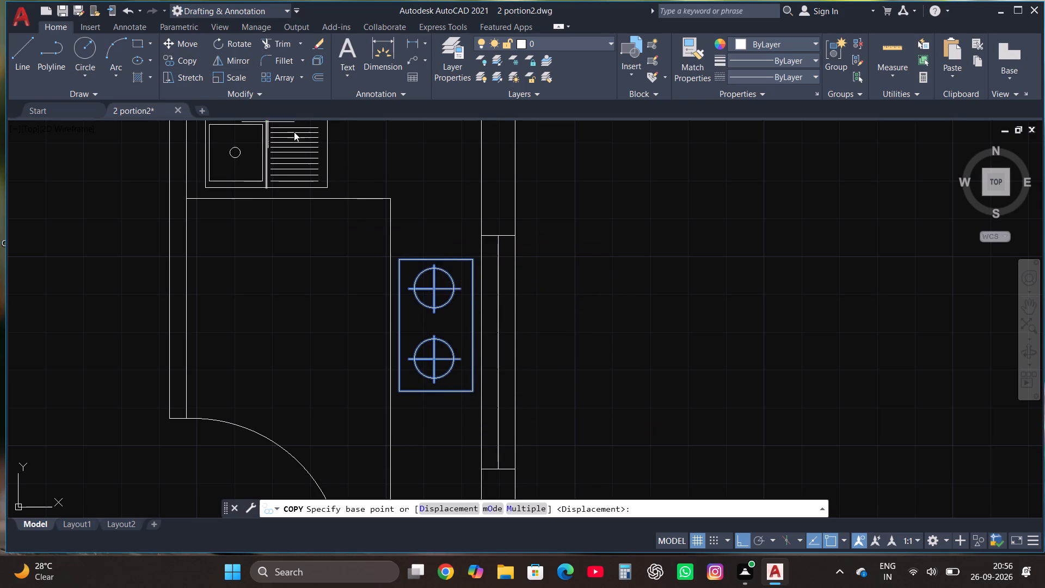
pyautogui.click(427, 324)
pyautogui.scroll(-3, 427, 324)
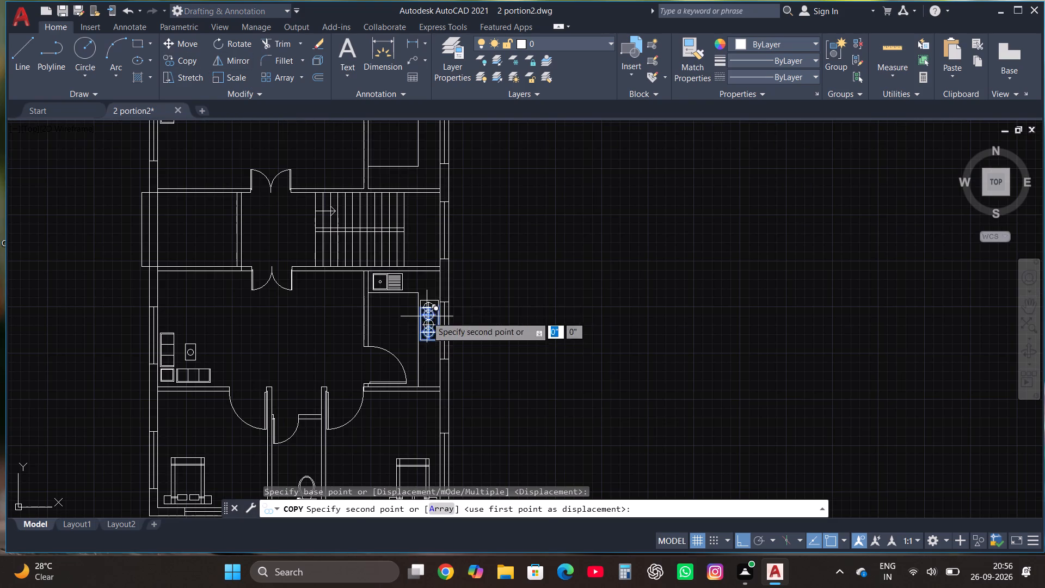
pyautogui.scroll(-1, 433, 318)
pyautogui.scroll(3, 435, 209)
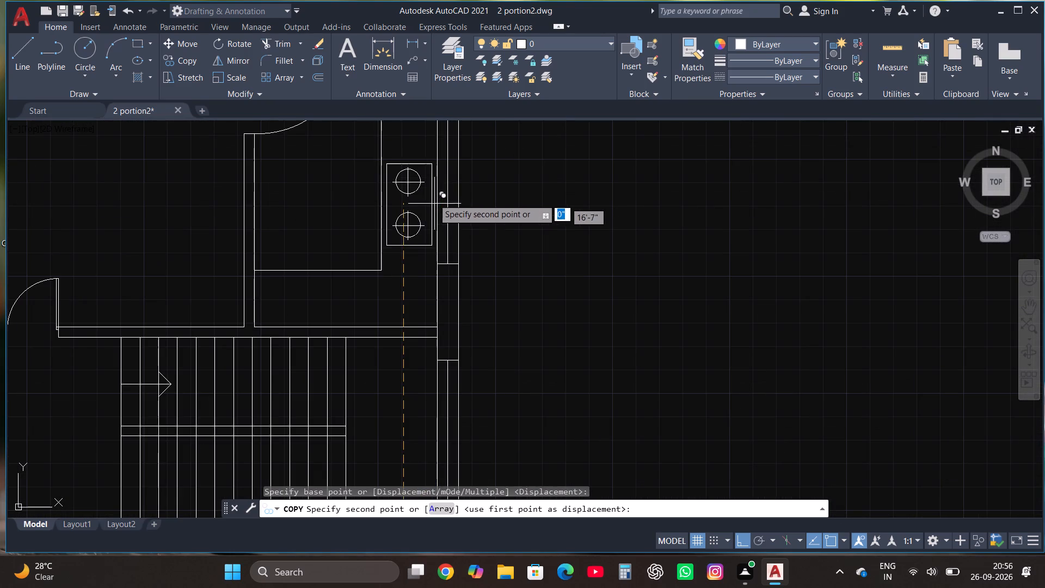
pyautogui.click(426, 171)
# Copy the sink with drainboard from the south kitchen about 9'-6" straight north onto the north kitchen's south counter.
pyautogui.scroll(-4, 352, 186)
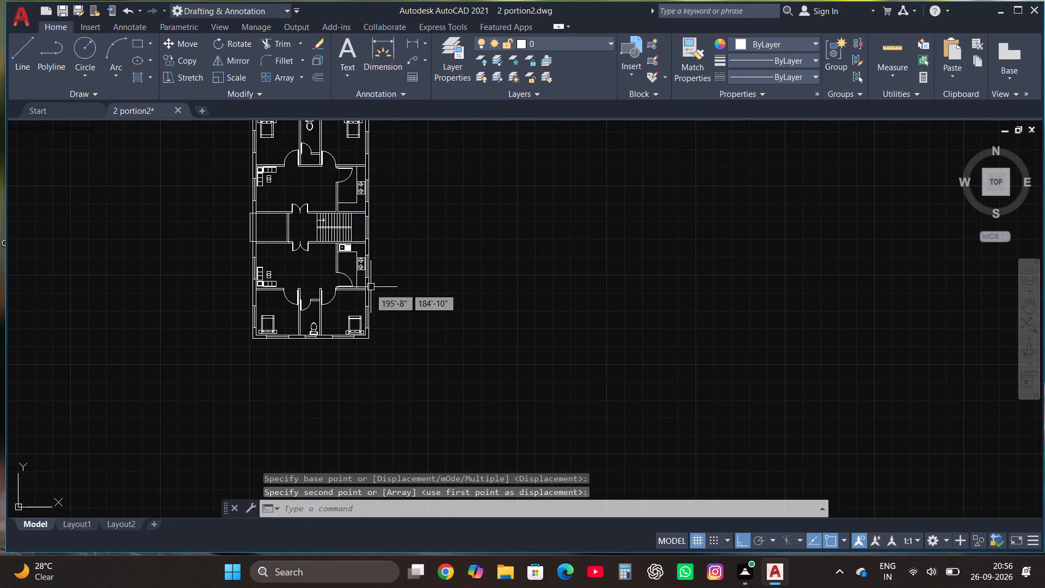
pyautogui.scroll(6, 337, 242)
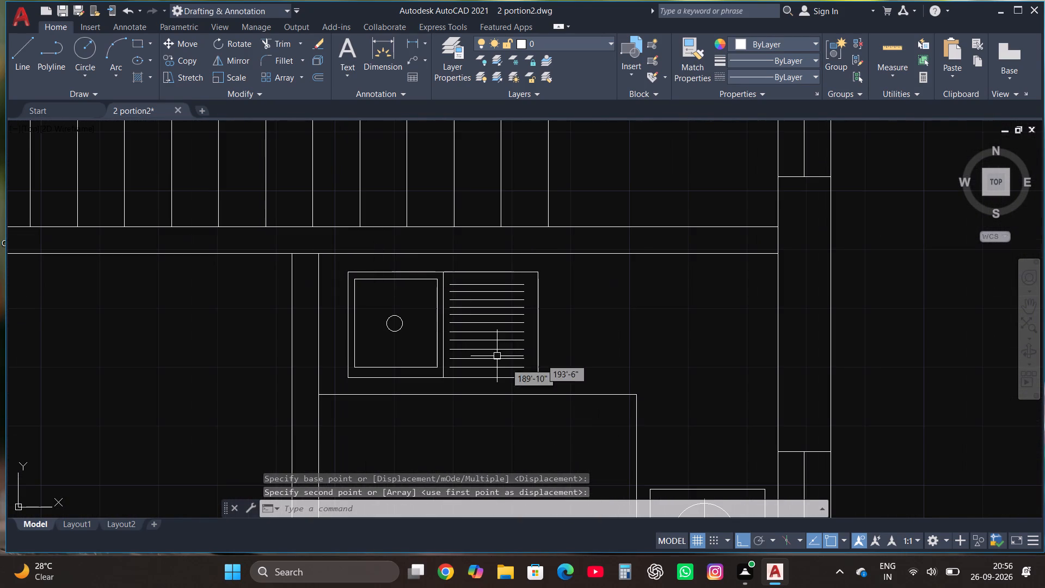
pyautogui.click(558, 390)
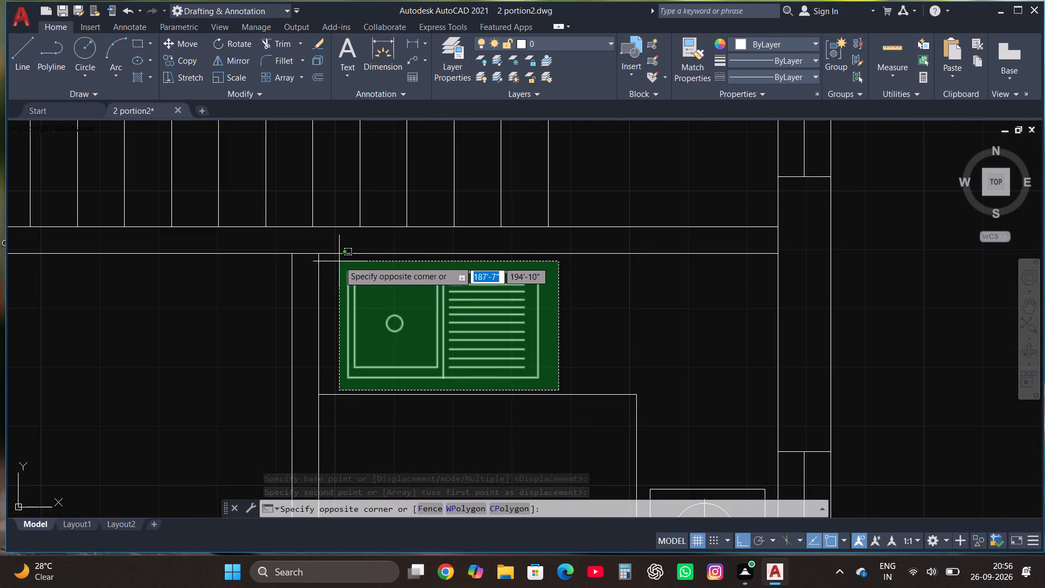
pyautogui.click(339, 261)
pyautogui.click(188, 62)
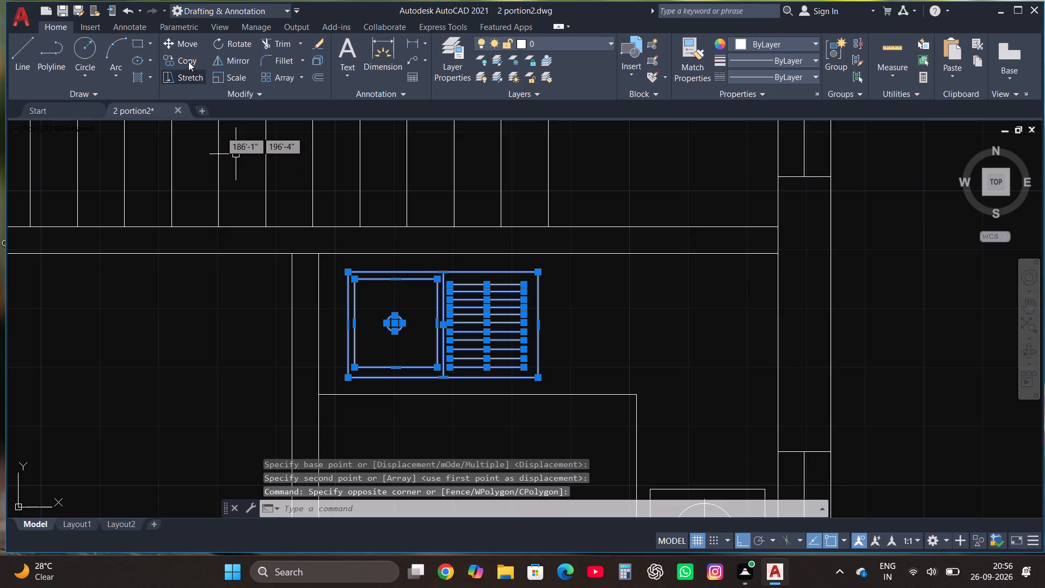
pyautogui.click(430, 325)
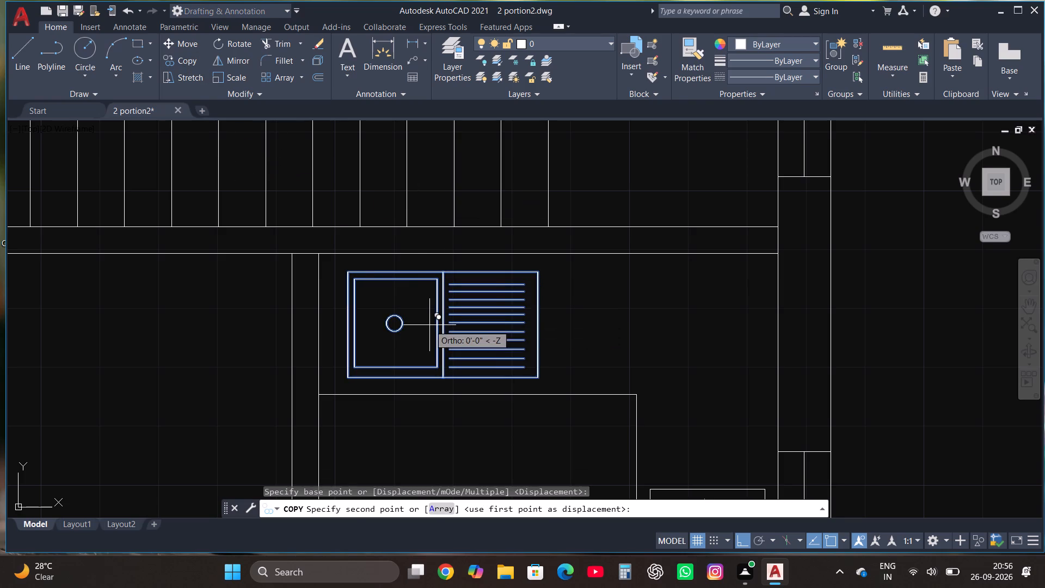
pyautogui.scroll(-5, 429, 325)
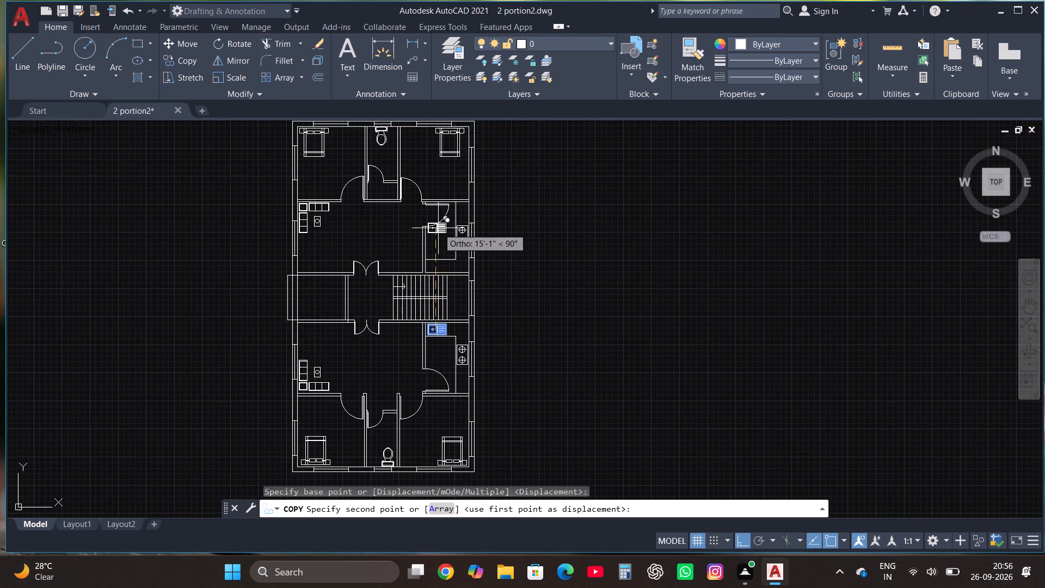
pyautogui.scroll(3, 438, 189)
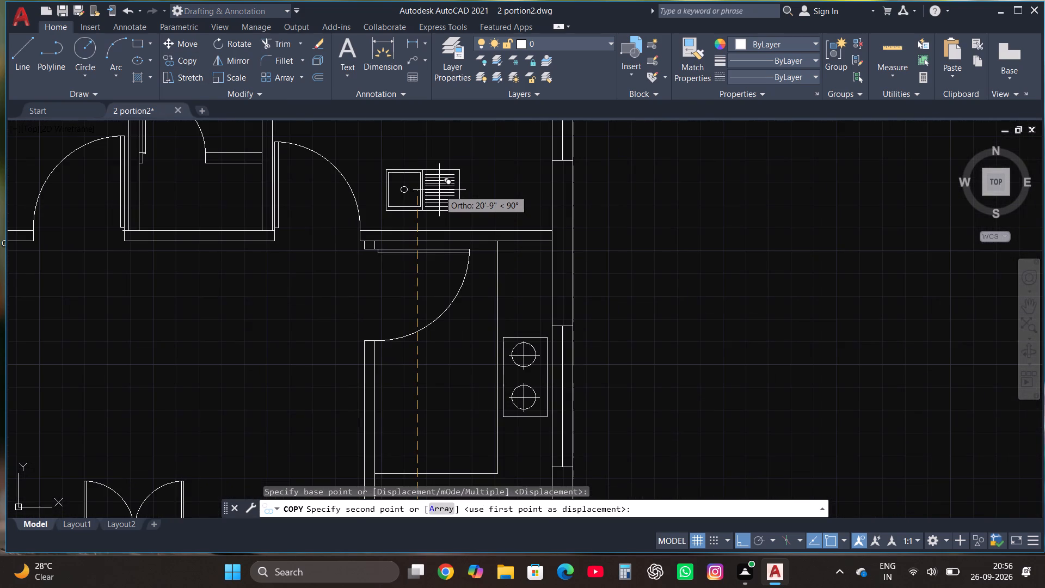
pyautogui.scroll(-2, 444, 205)
pyautogui.scroll(2, 459, 317)
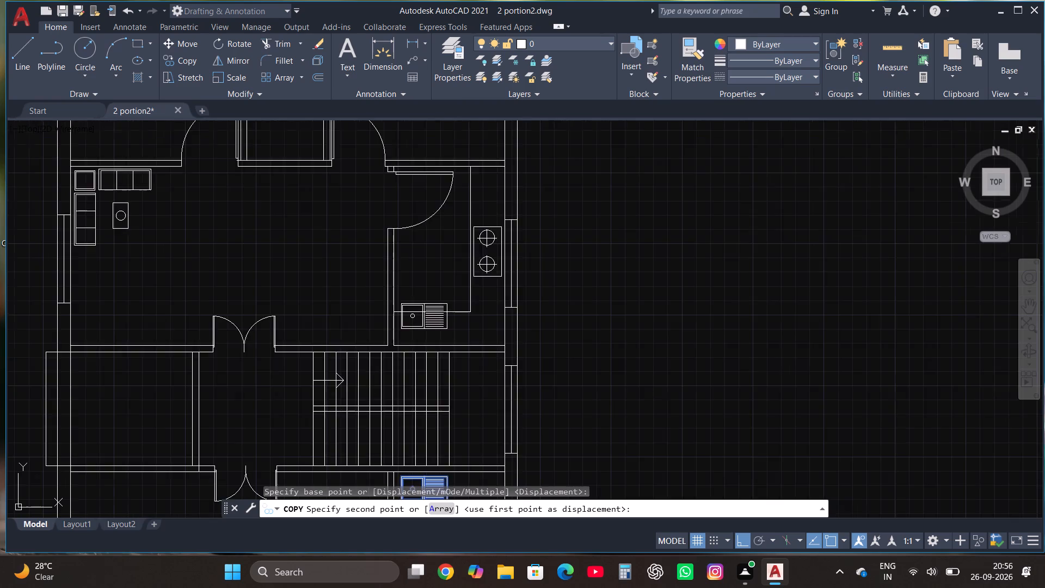
pyautogui.click(445, 334)
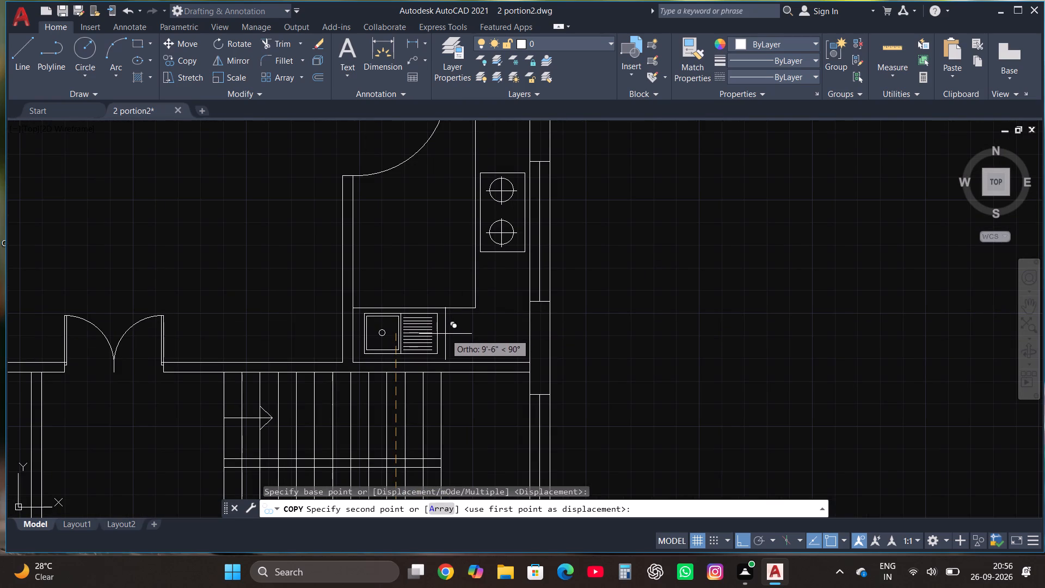
# Review the whole floor plan, checking both kitchens, the bedrooms, toilets and staircase.
pyautogui.scroll(-1, 466, 359)
pyautogui.scroll(-1, 523, 358)
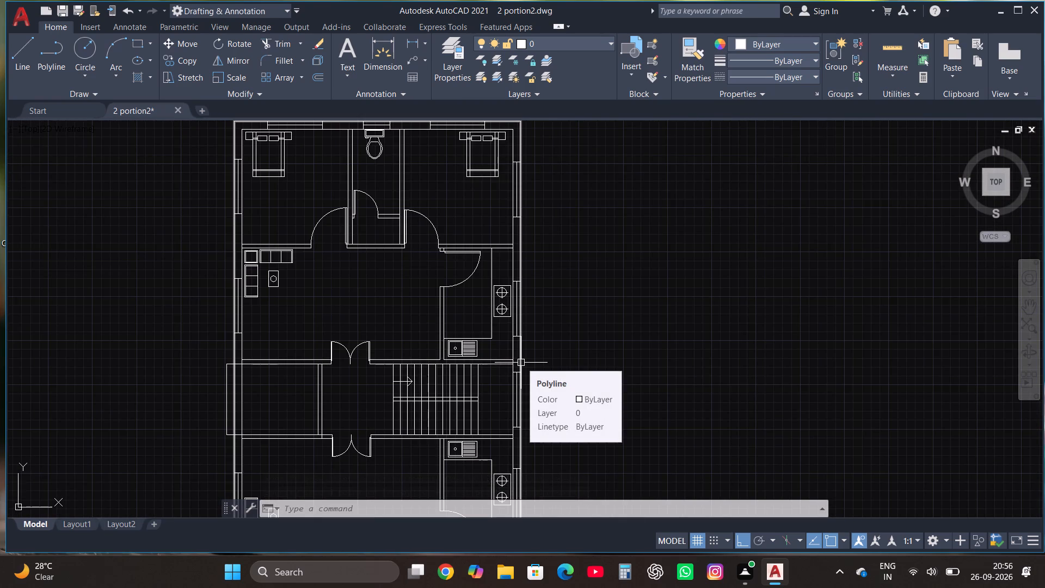
pyautogui.scroll(-1, 494, 303)
pyautogui.scroll(-1, 508, 352)
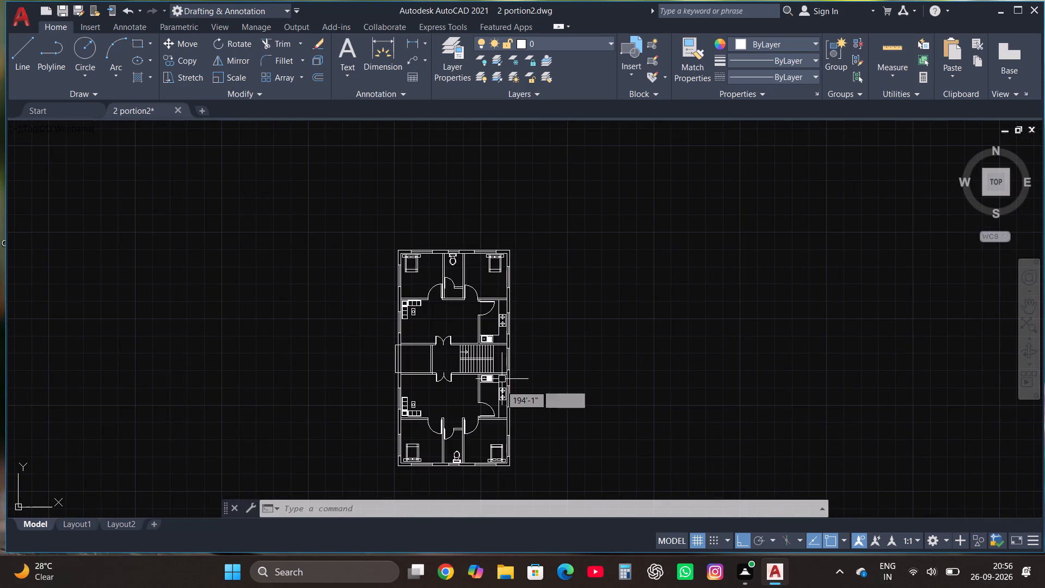
pyautogui.scroll(2, 453, 467)
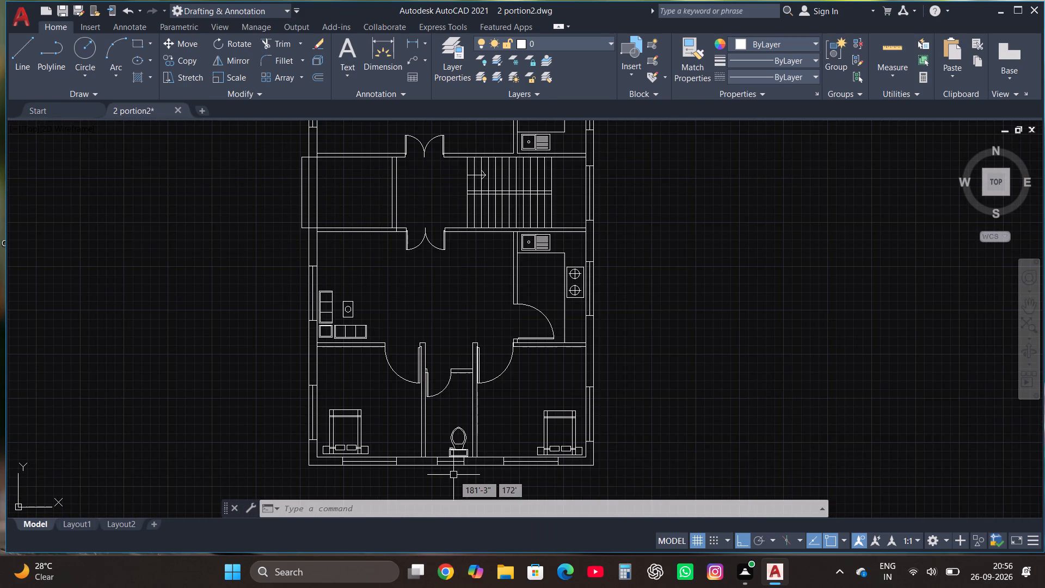
pyautogui.scroll(-1, 453, 479)
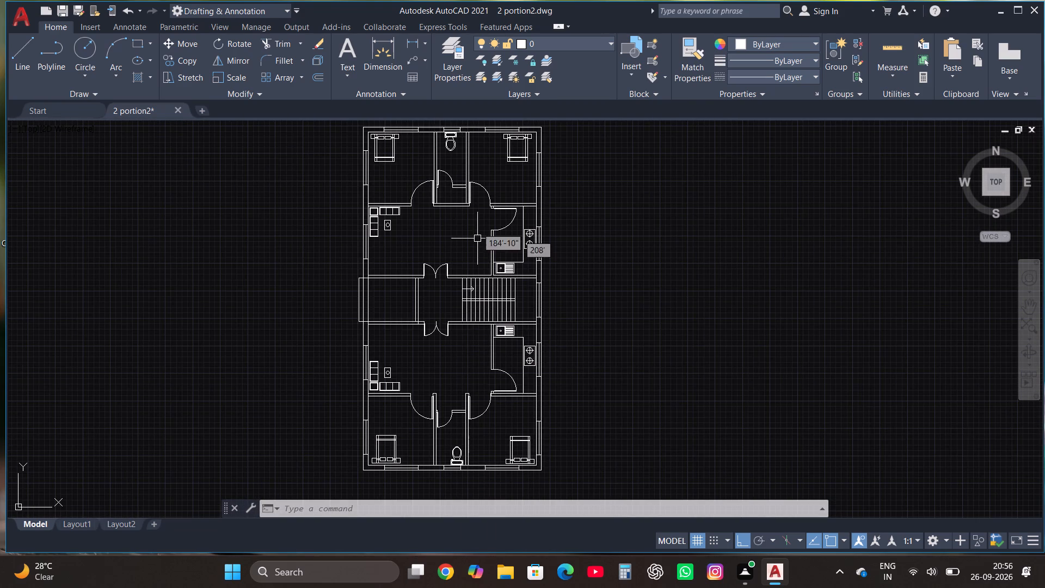
pyautogui.scroll(2, 476, 156)
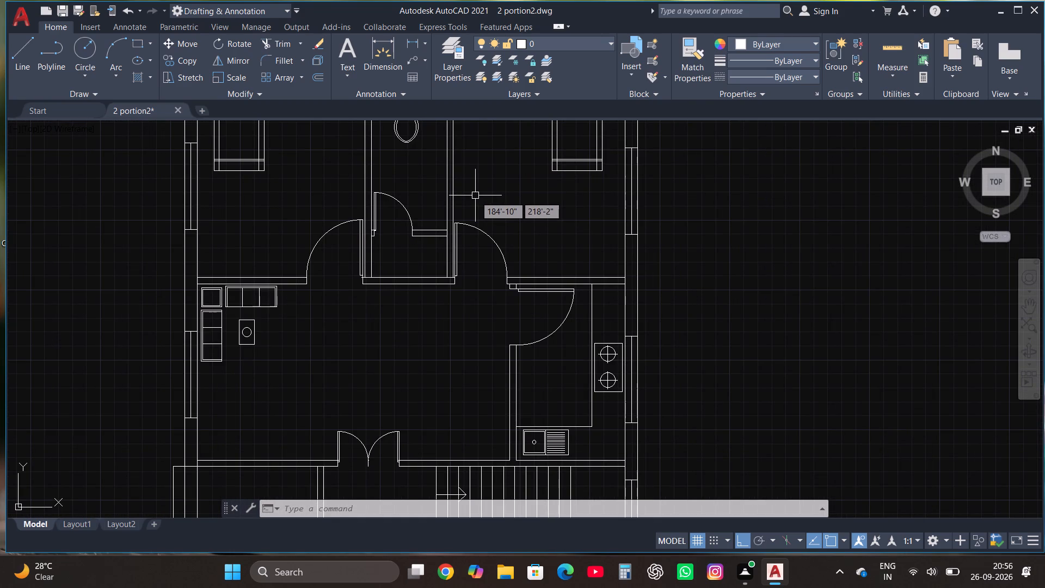
# Draw two short horizontal lines about 4'-6" apart across the double-line partition wall west of the two double doors.
pyautogui.scroll(-2, 474, 199)
pyautogui.scroll(2, 422, 348)
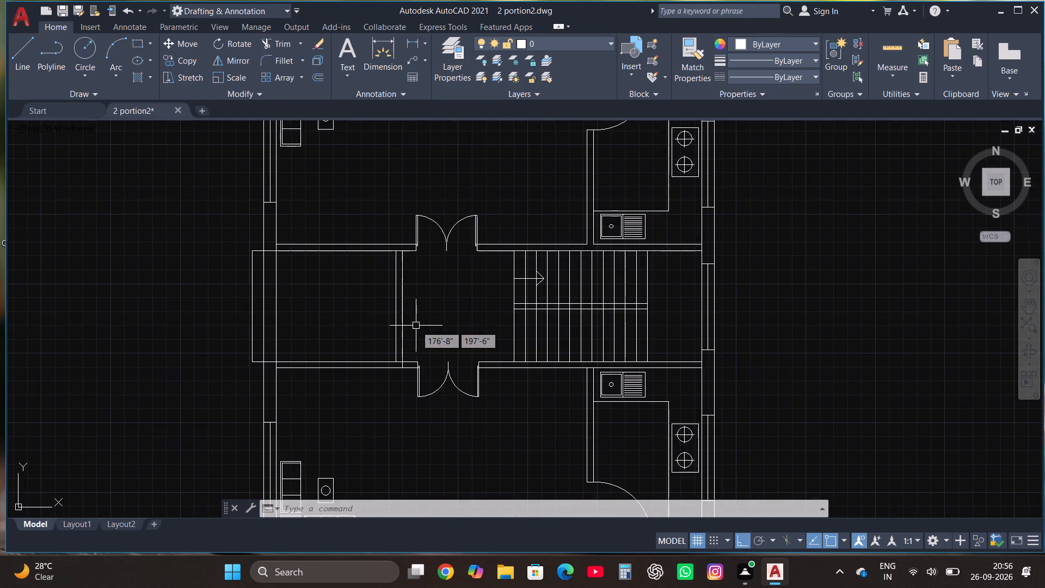
pyautogui.scroll(2, 400, 287)
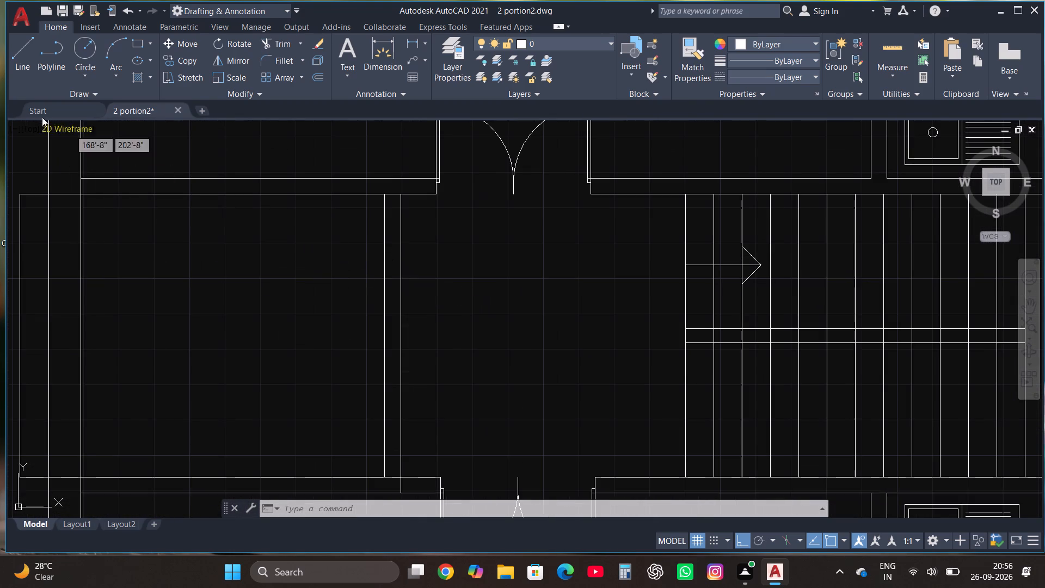
pyautogui.click(22, 49)
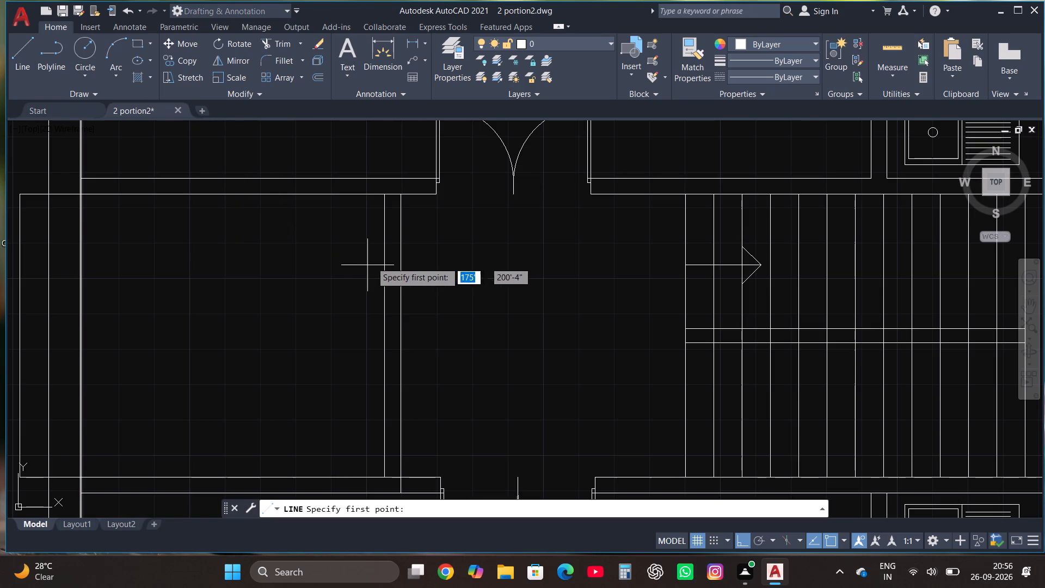
pyautogui.click(379, 241)
pyautogui.click(440, 242)
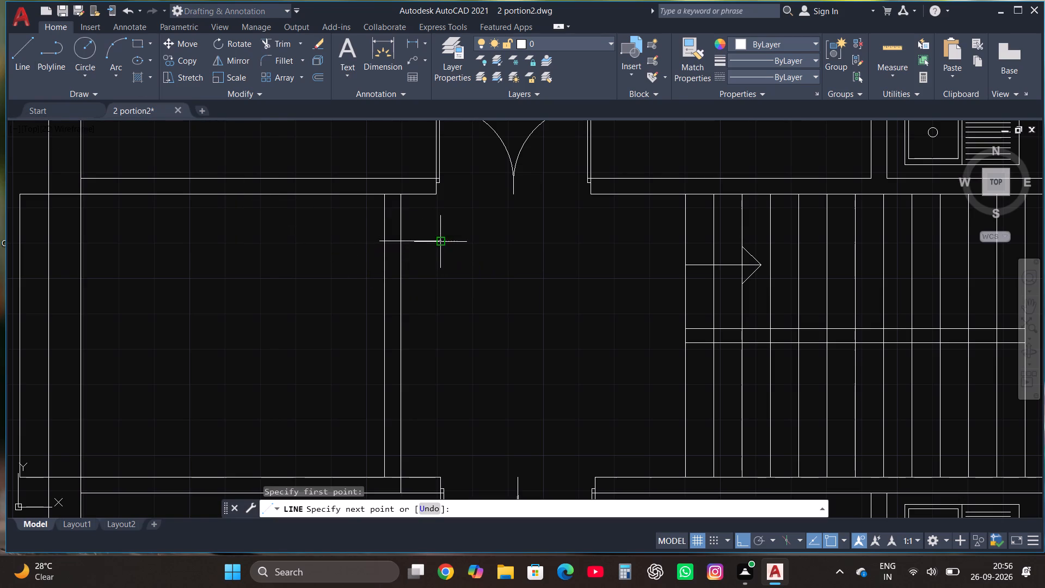
pyautogui.click(29, 47)
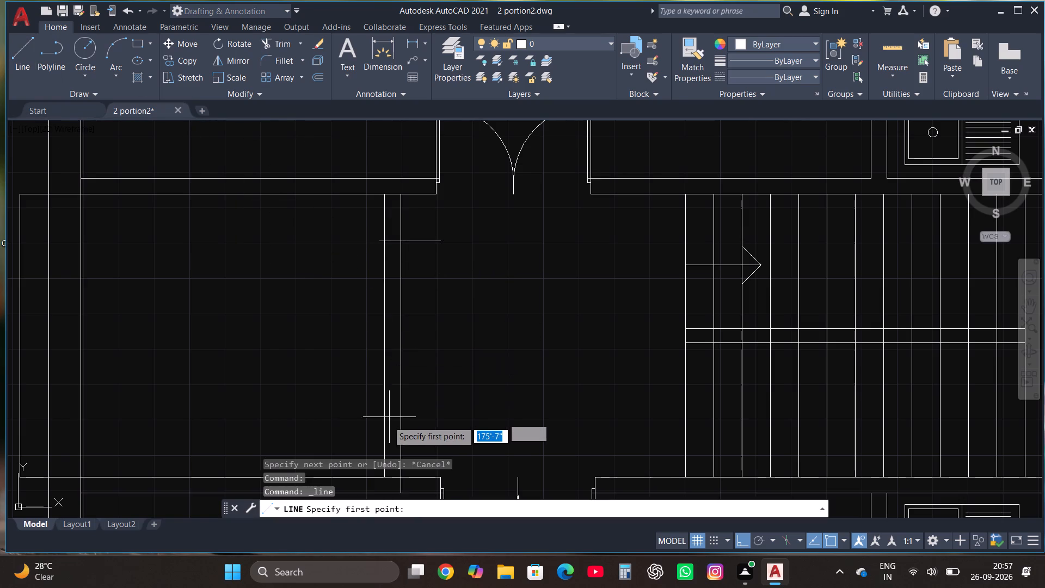
pyautogui.click(377, 432)
pyautogui.click(447, 425)
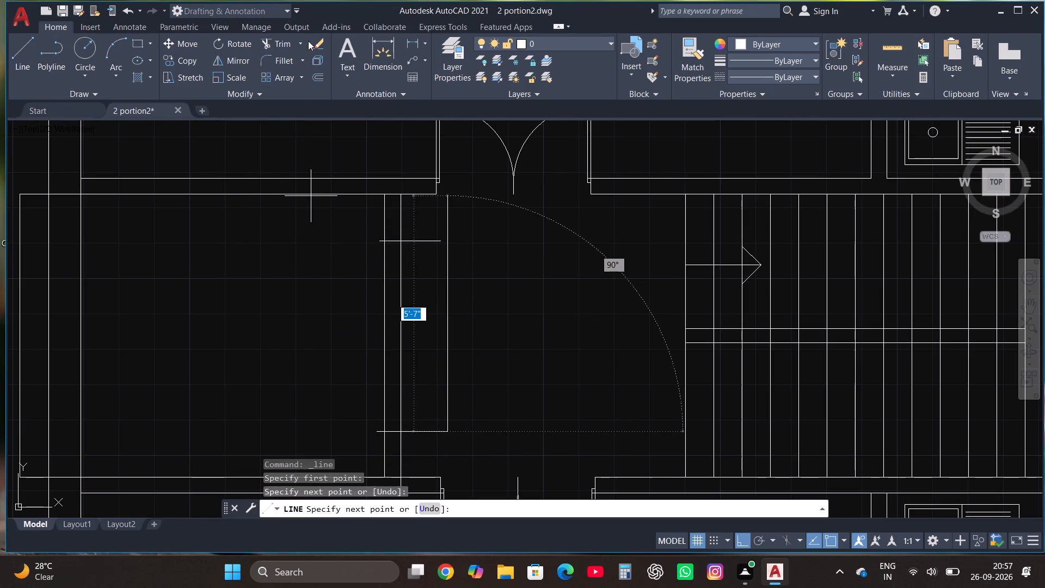
# Trim the overhanging line ends and the wall lines between them to cut an opening in the partition.
pyautogui.click(285, 45)
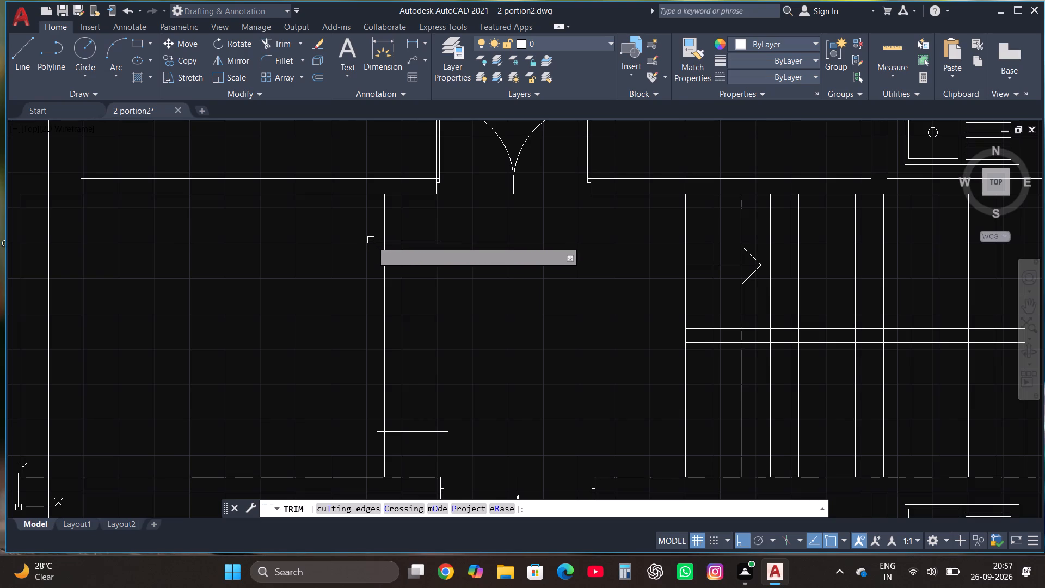
pyautogui.click(377, 242)
pyautogui.click(425, 241)
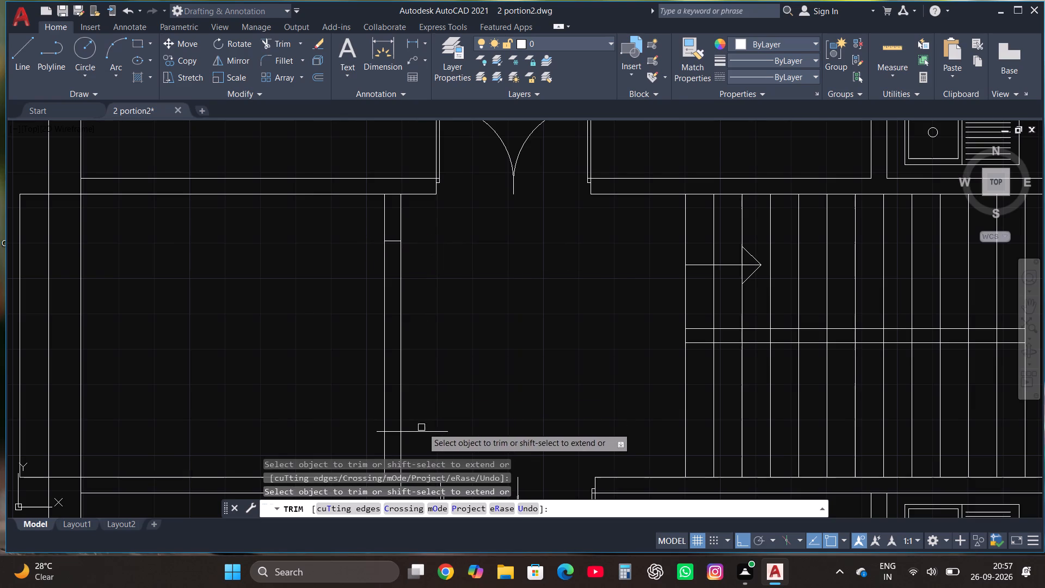
pyautogui.click(423, 430)
pyautogui.click(374, 433)
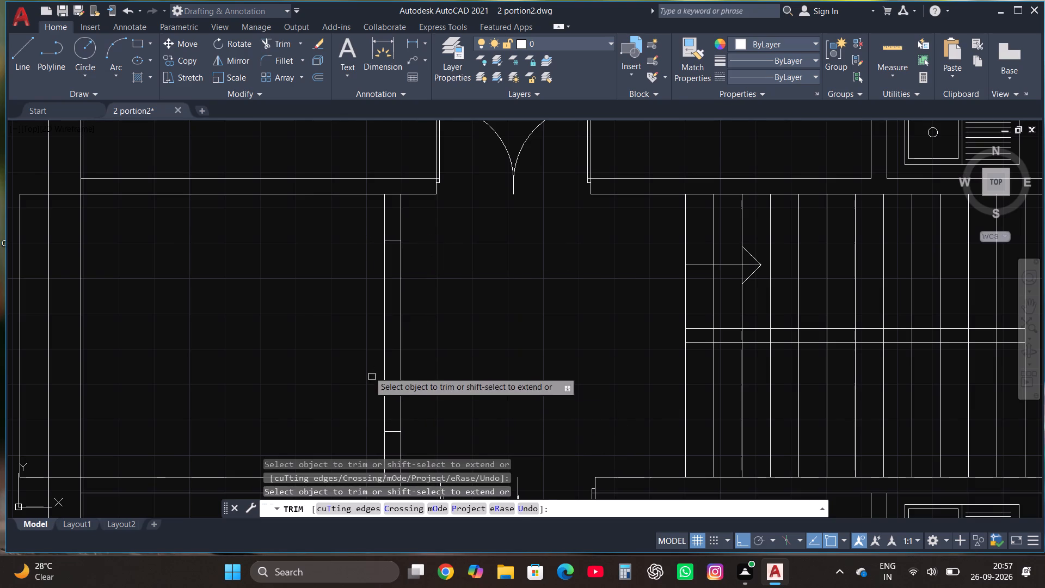
pyautogui.click(368, 370)
pyautogui.click(514, 340)
pyautogui.press('Escape')
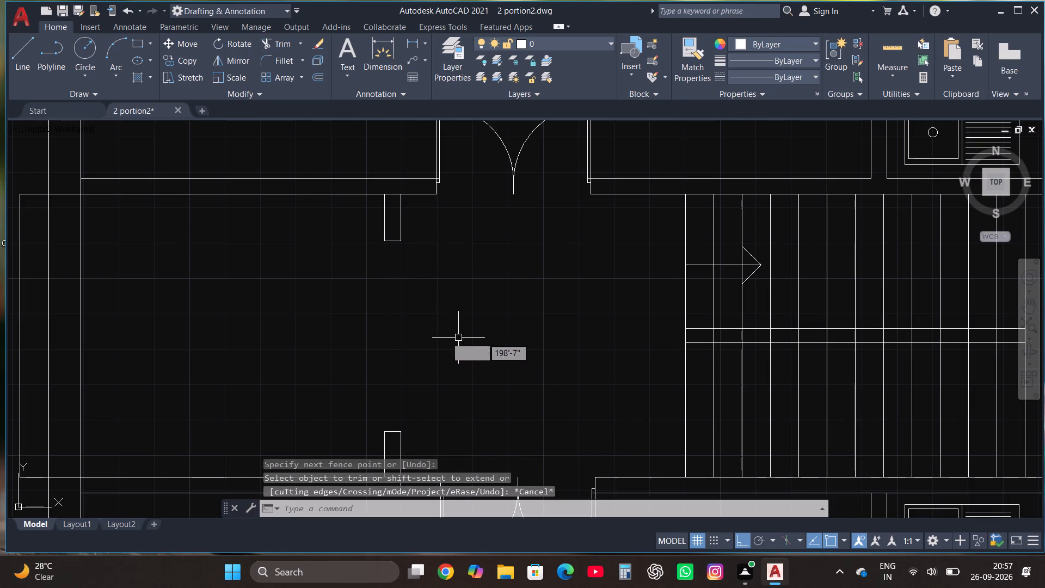
# Load the ISO dash linetype ACAD_ISO02W100 and make it the current linetype.
pyautogui.write('li')
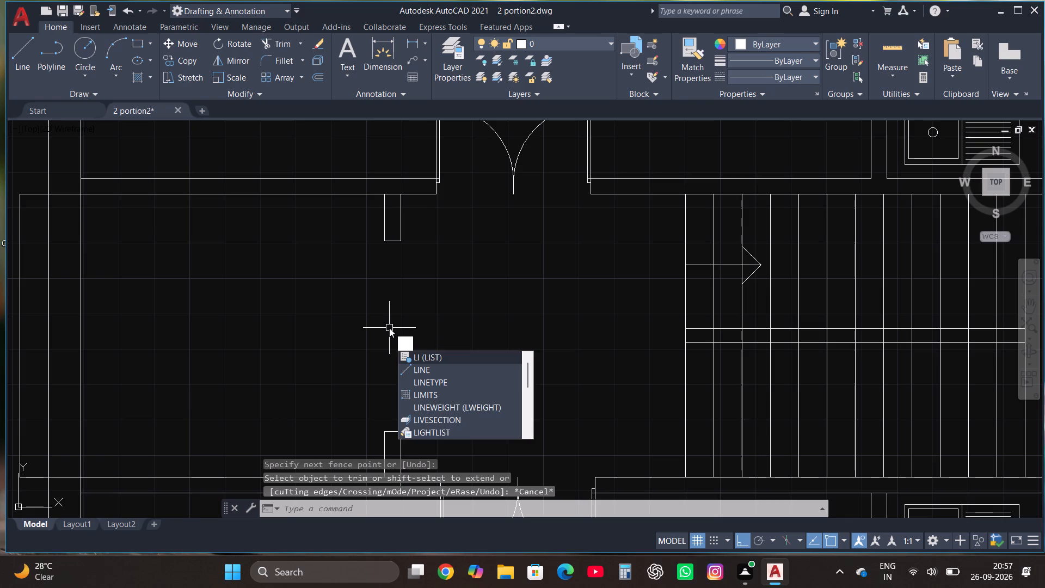
pyautogui.click(452, 387)
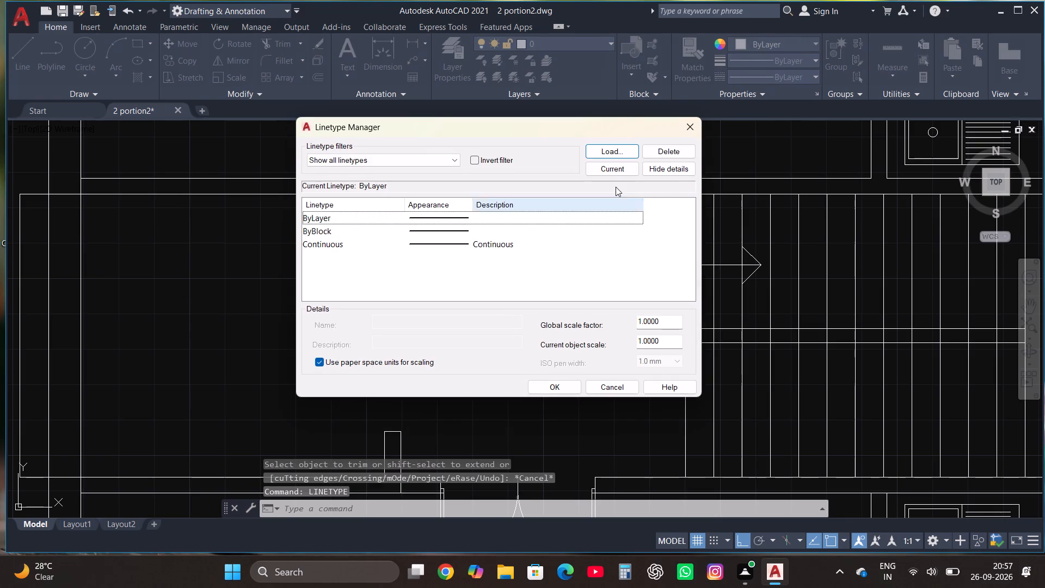
pyautogui.click(609, 148)
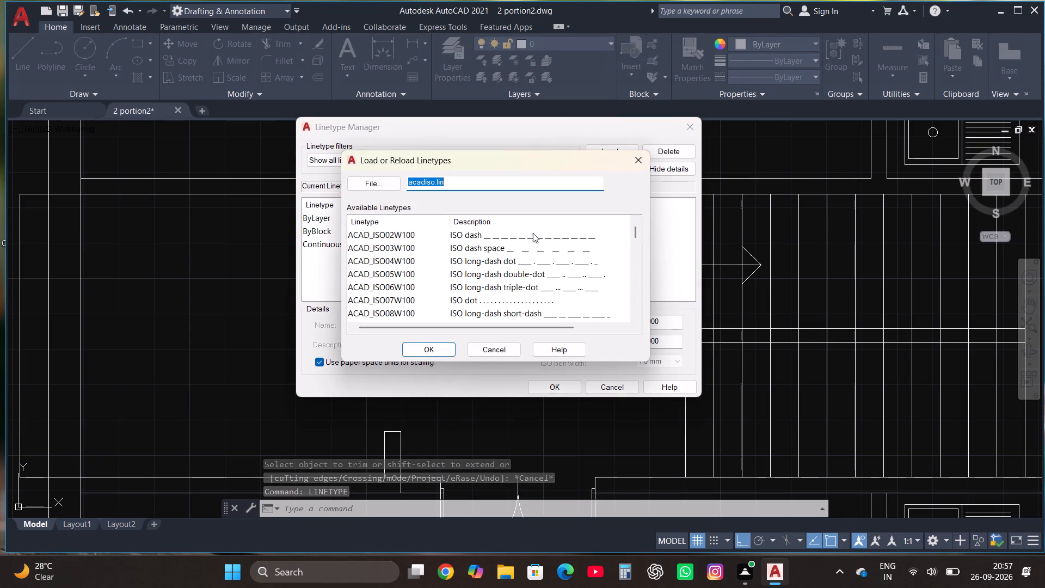
pyautogui.click(532, 238)
pyautogui.click(434, 351)
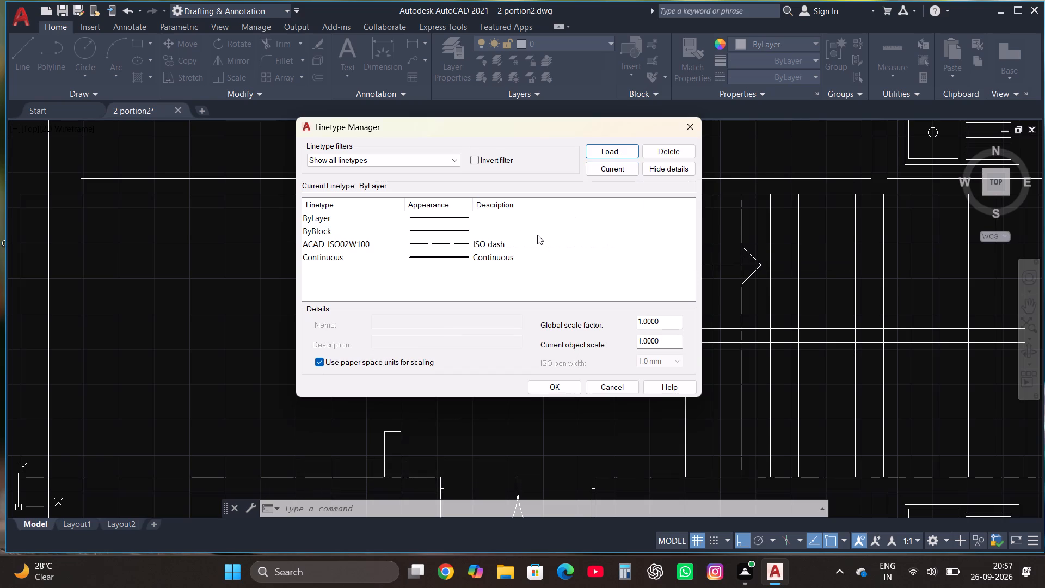
pyautogui.click(471, 245)
pyautogui.click(613, 165)
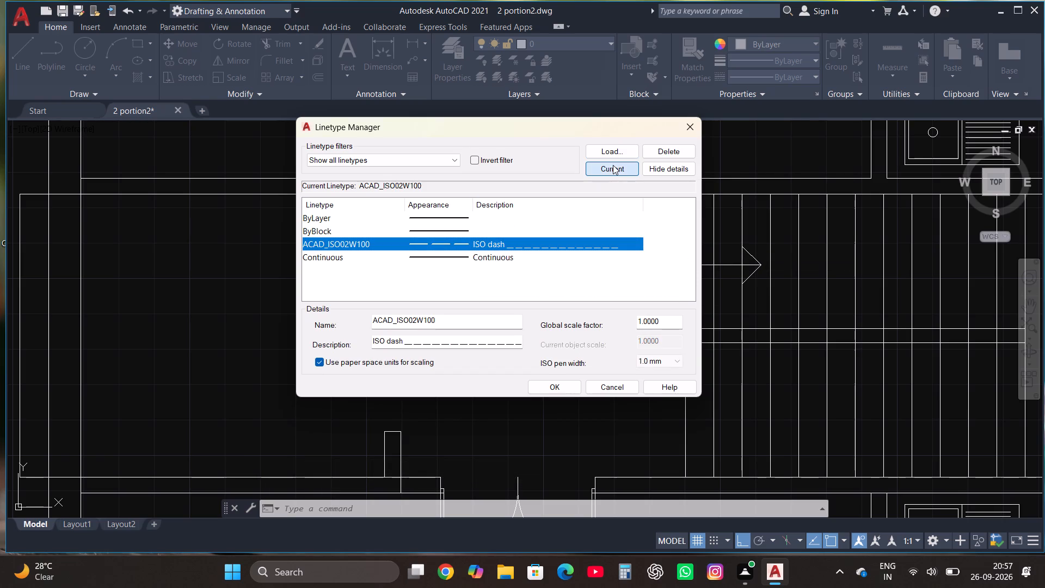
pyautogui.click(556, 390)
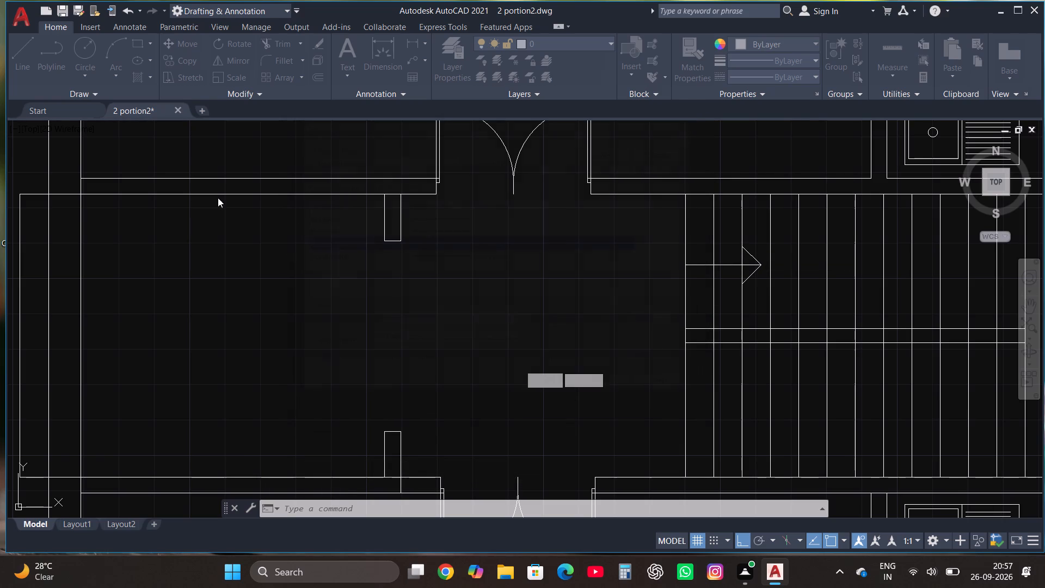
# Draw a dashed vertical line 4'-6" long across the partition opening, joining the midpoints of the two wall ends.
pyautogui.click(21, 50)
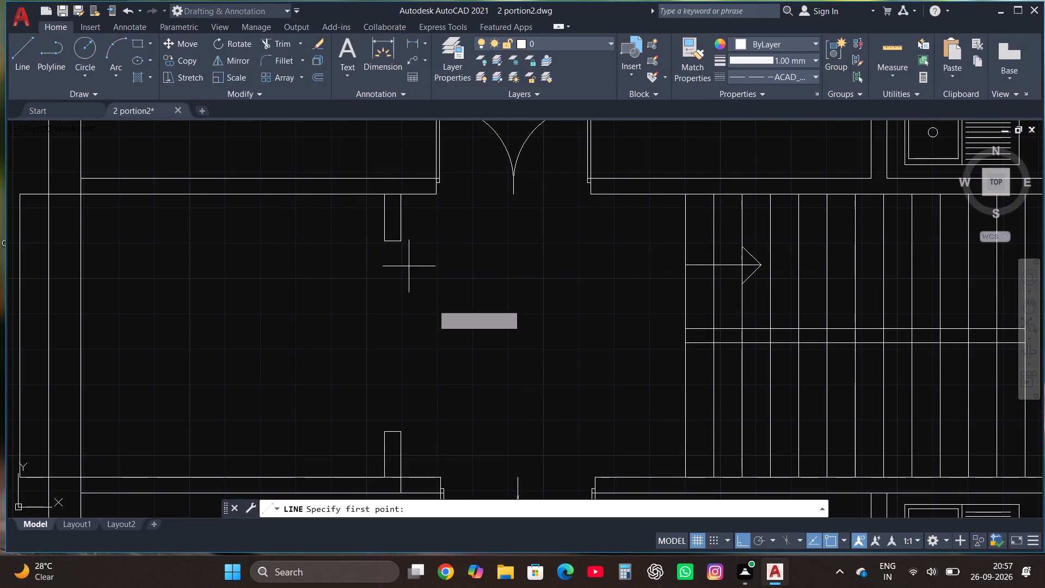
pyautogui.click(392, 432)
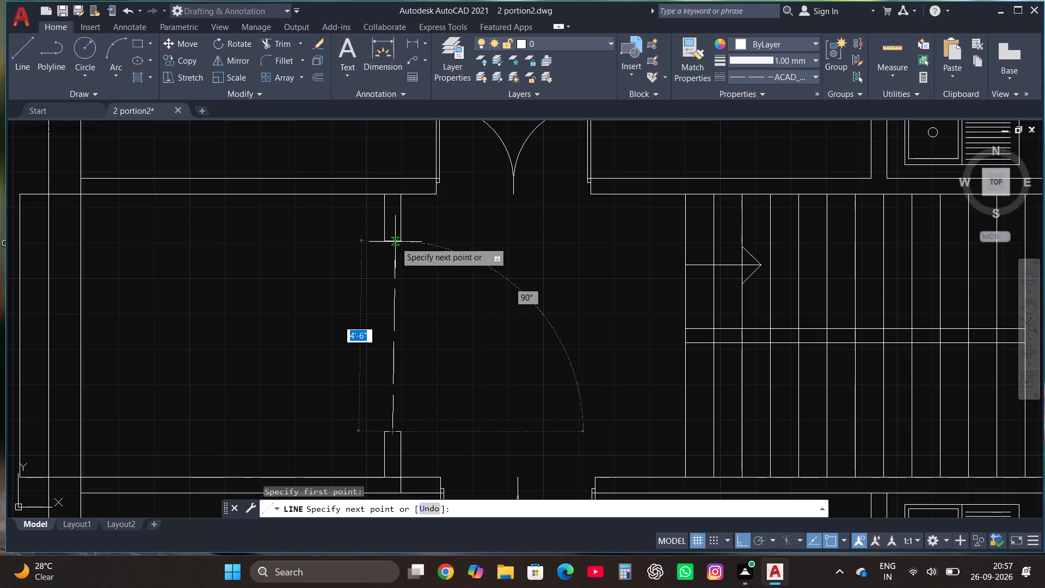
pyautogui.click(393, 242)
pyautogui.press('Escape')
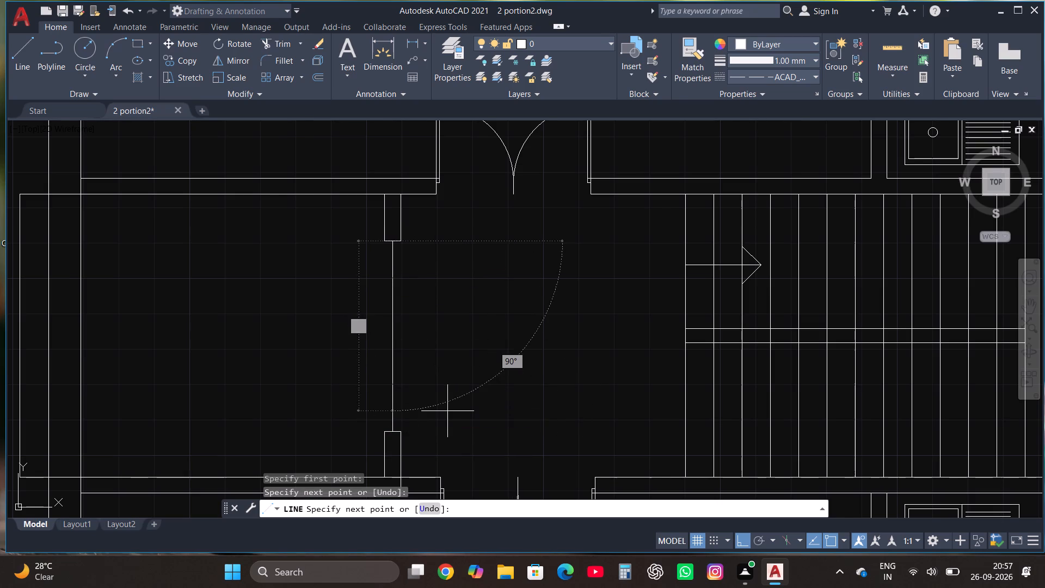
# Add a two-line multiline text label "BEDROOM" and "10'*10'10"" below the bed in the north-west bedroom.
pyautogui.scroll(-2, 454, 415)
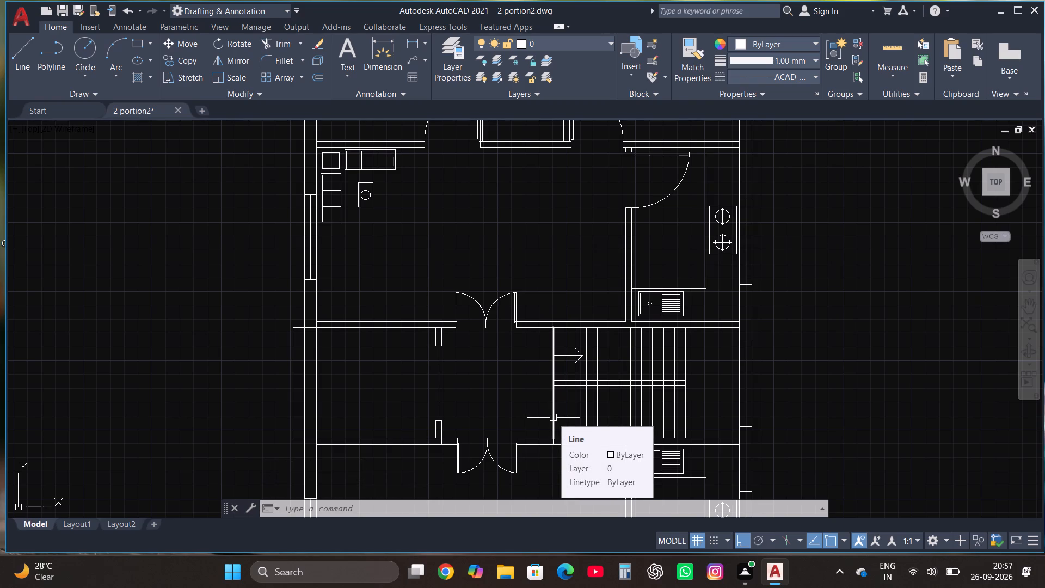
pyautogui.scroll(-3, 547, 426)
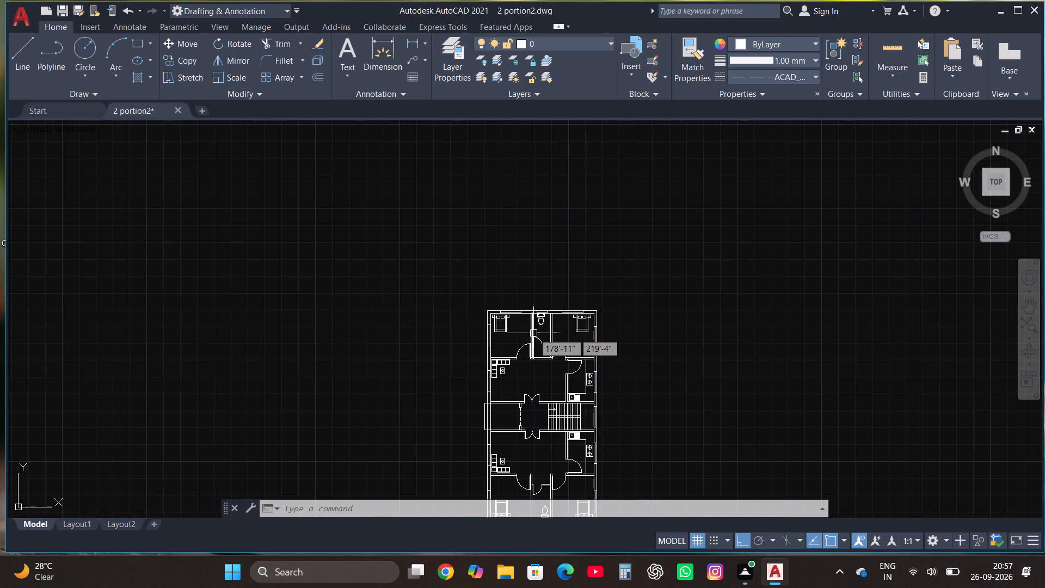
pyautogui.scroll(3, 532, 315)
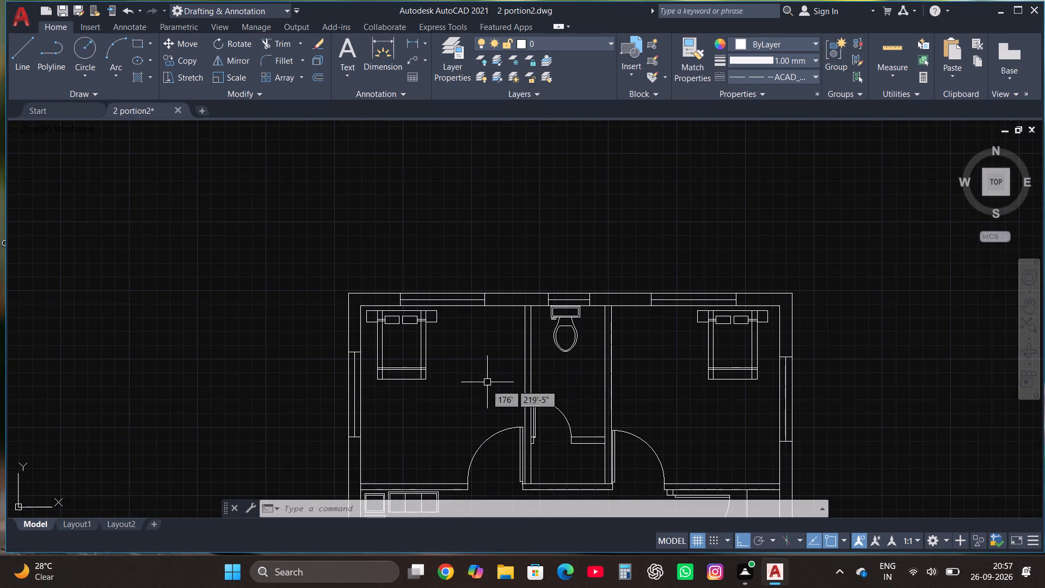
pyautogui.scroll(-1, 464, 370)
pyautogui.scroll(2, 445, 416)
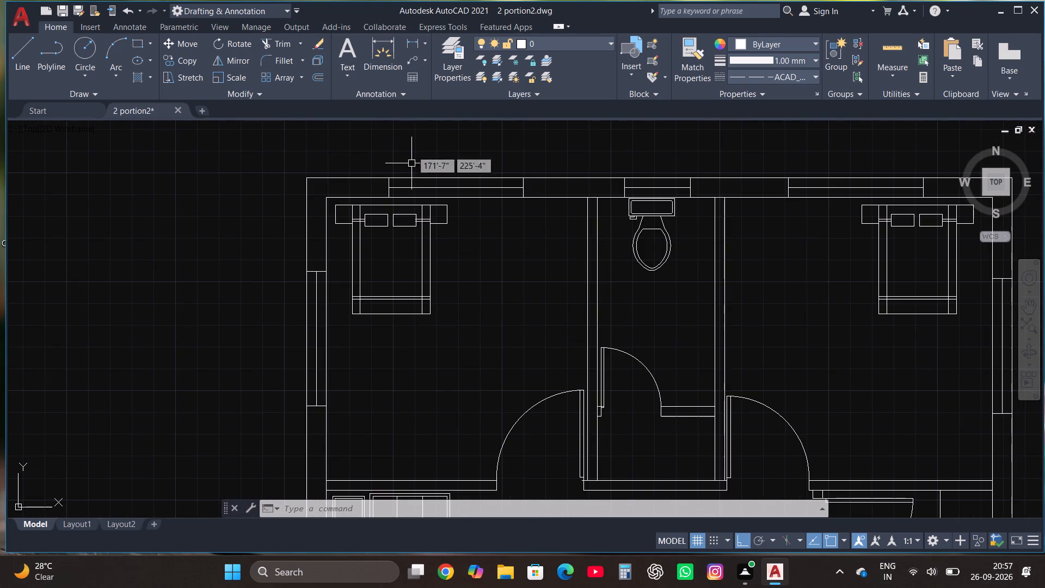
pyautogui.click(344, 48)
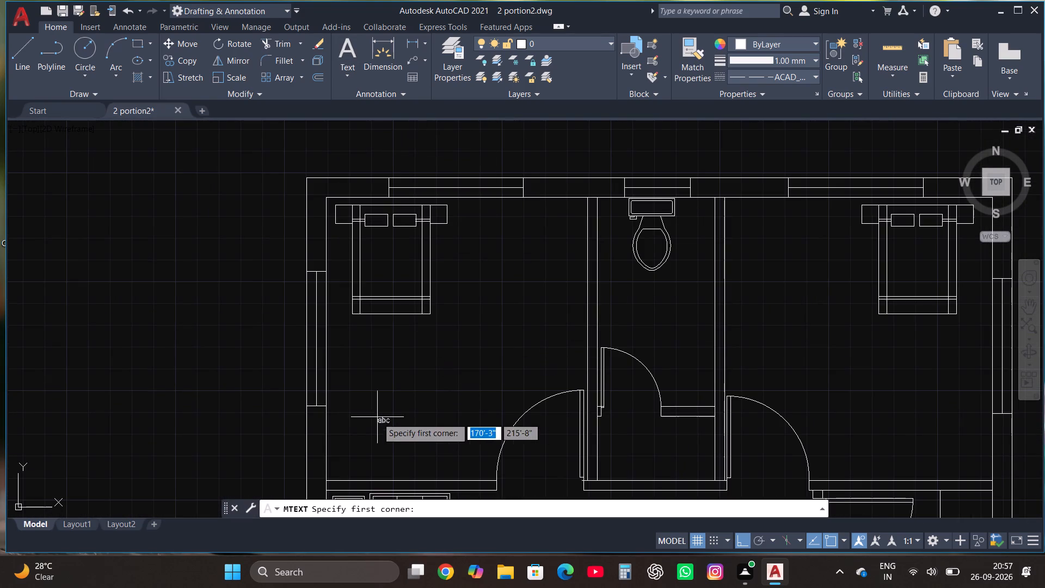
pyautogui.click(356, 411)
pyautogui.click(456, 353)
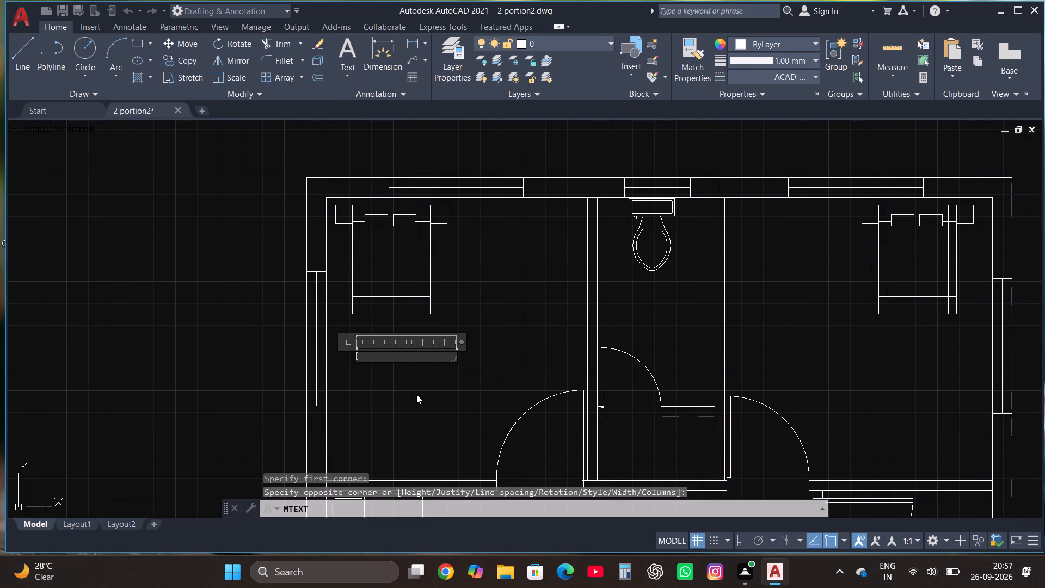
pyautogui.write('BEDROOM')
pyautogui.press('Return')
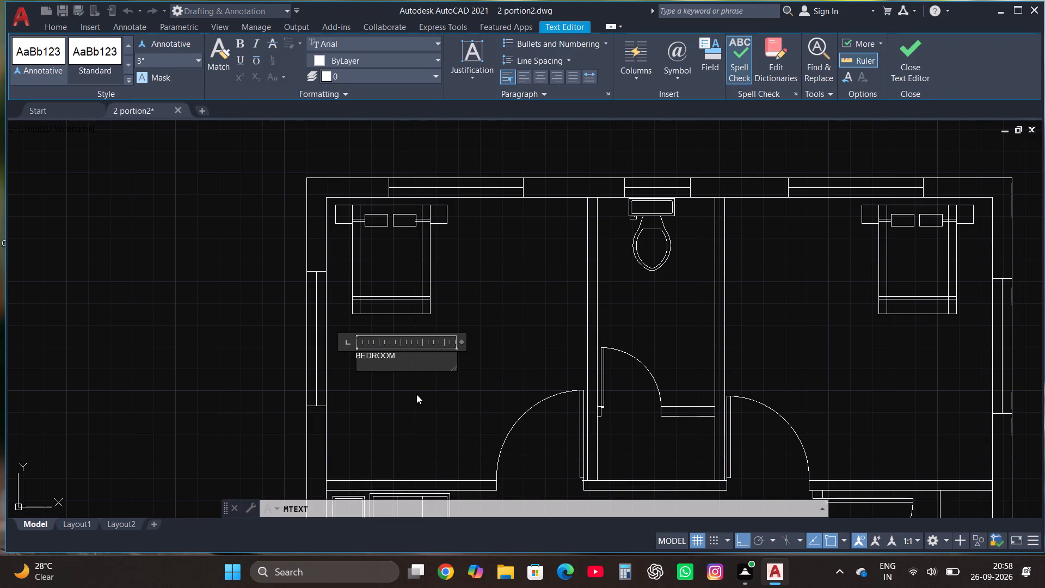
pyautogui.write("10'")
pyautogui.press('*')
pyautogui.write('10\'10"')
pyautogui.click(915, 60)
# Scale up the north-west bedroom label so its title spans slightly more than the bed's width.
pyautogui.click(373, 356)
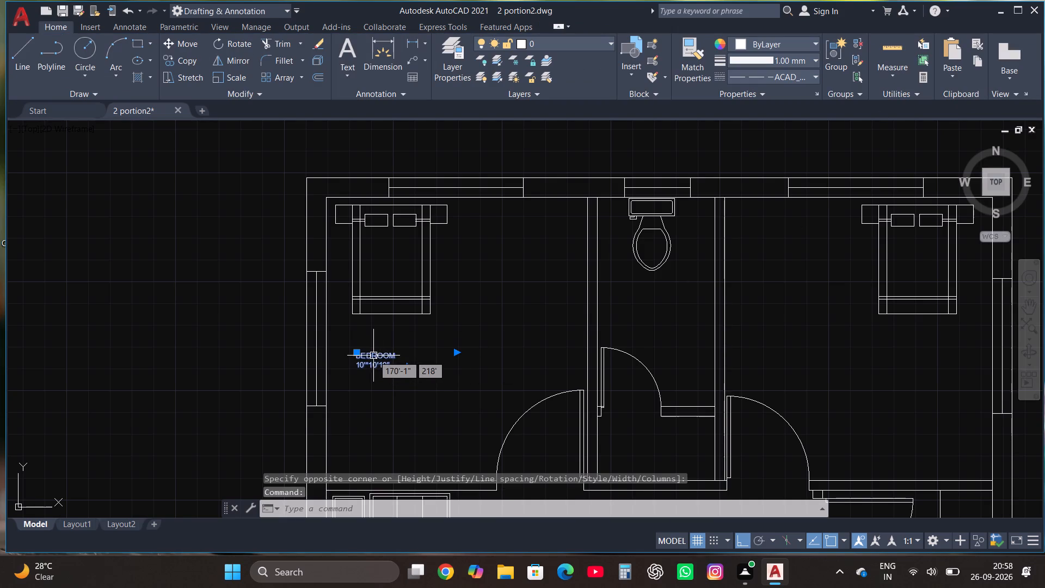
pyautogui.click(234, 77)
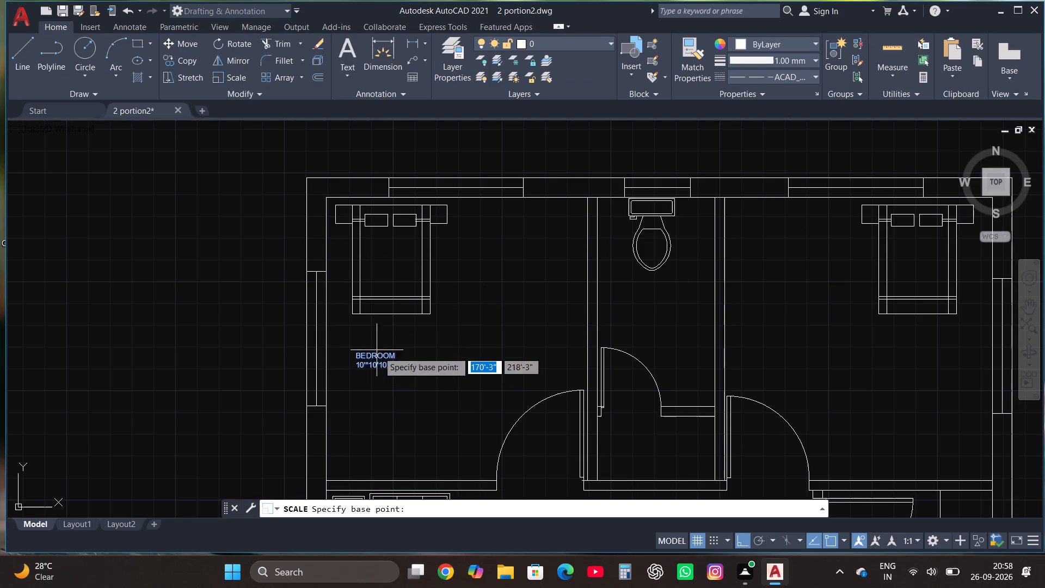
pyautogui.click(376, 362)
pyautogui.click(486, 362)
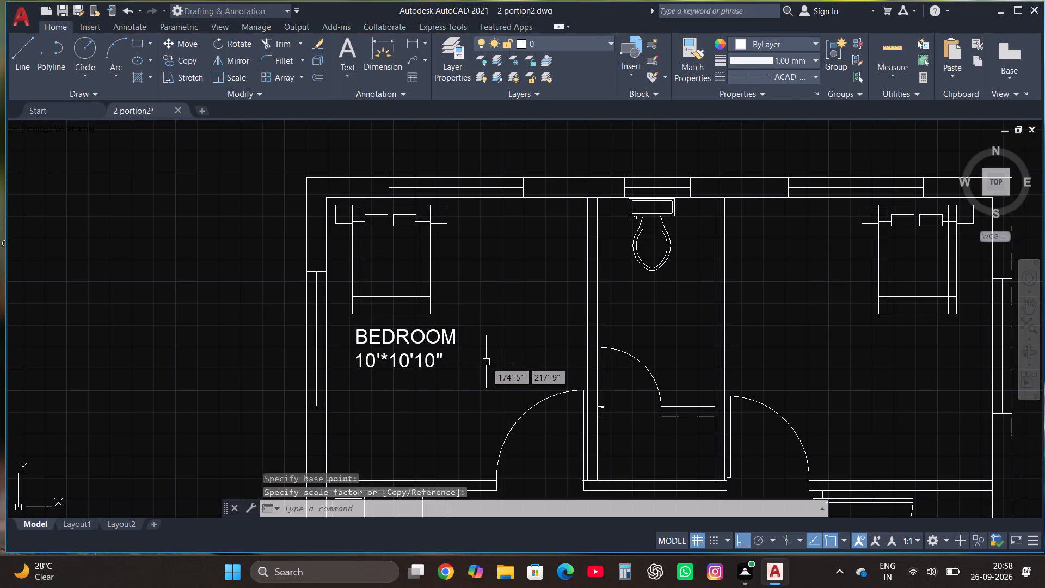
# Move the bedroom label about 1'-6" straight south, clear of the bed.
pyautogui.scroll(-2, 428, 291)
pyautogui.scroll(2, 439, 320)
pyautogui.click(410, 302)
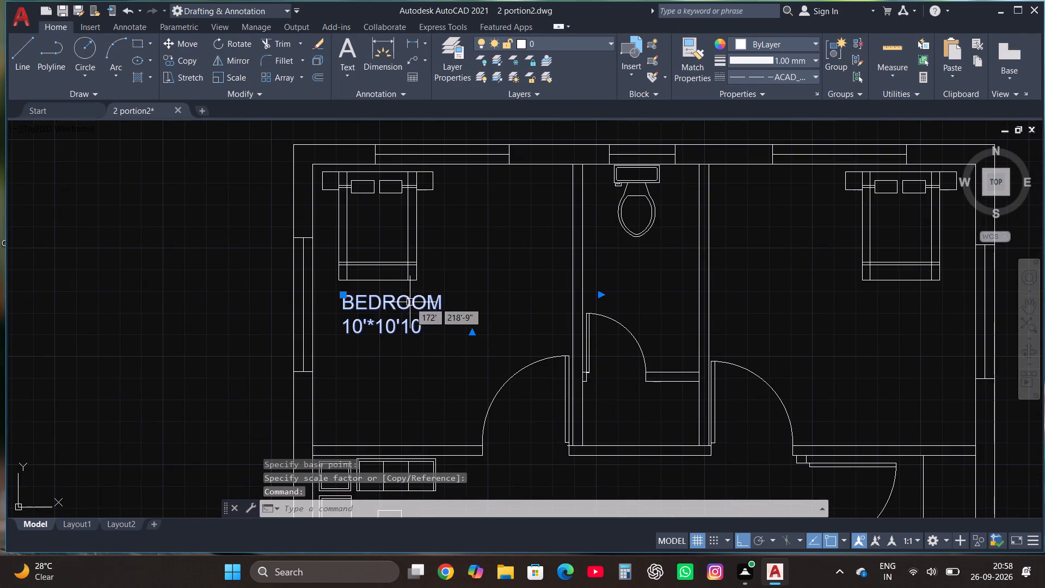
pyautogui.click(187, 44)
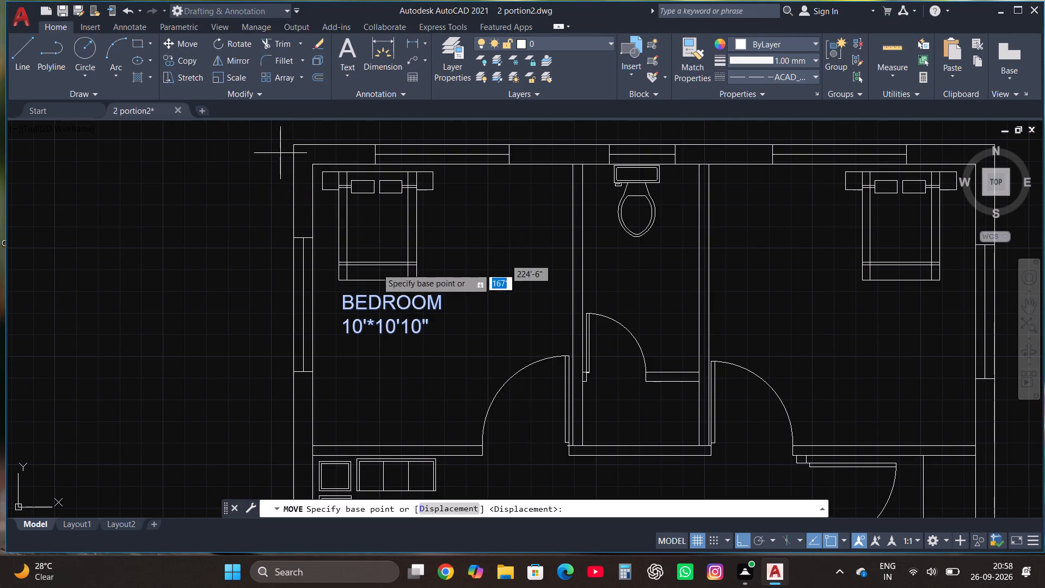
pyautogui.click(384, 314)
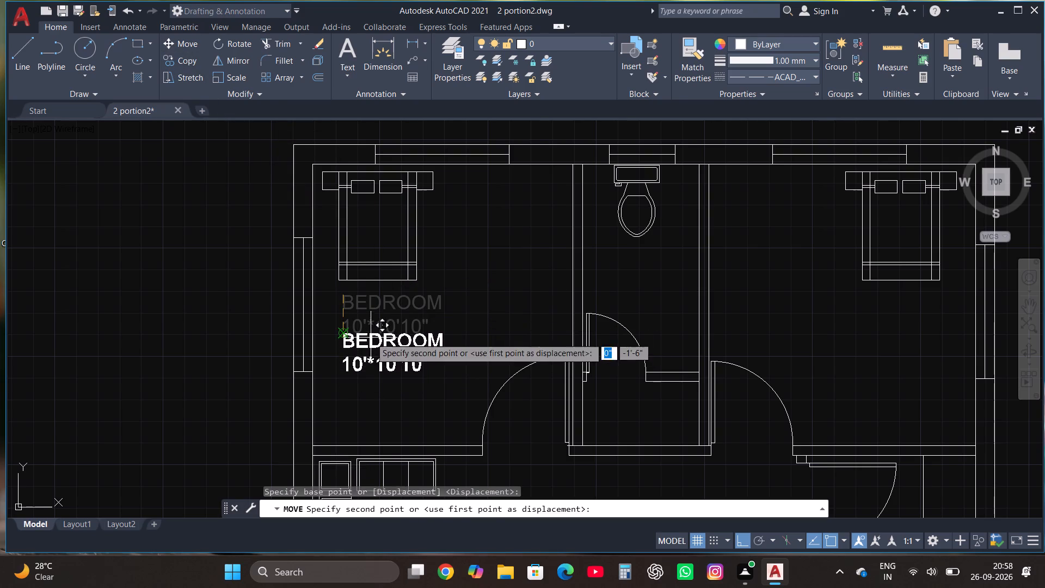
pyautogui.click(371, 338)
# Copy the north-west bedroom label into the north toilet room, just below the WC.
pyautogui.click(405, 339)
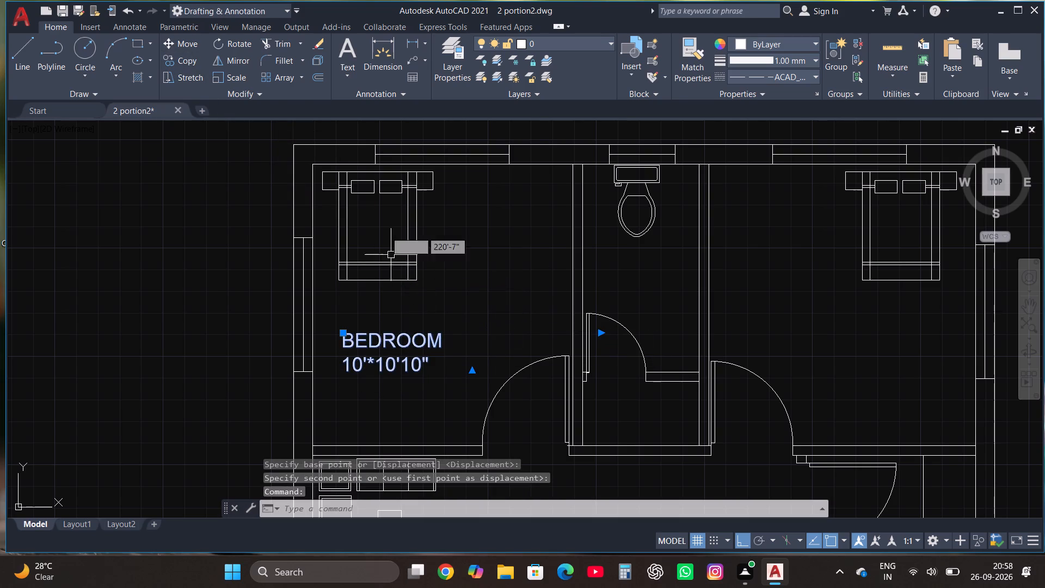
pyautogui.click(189, 62)
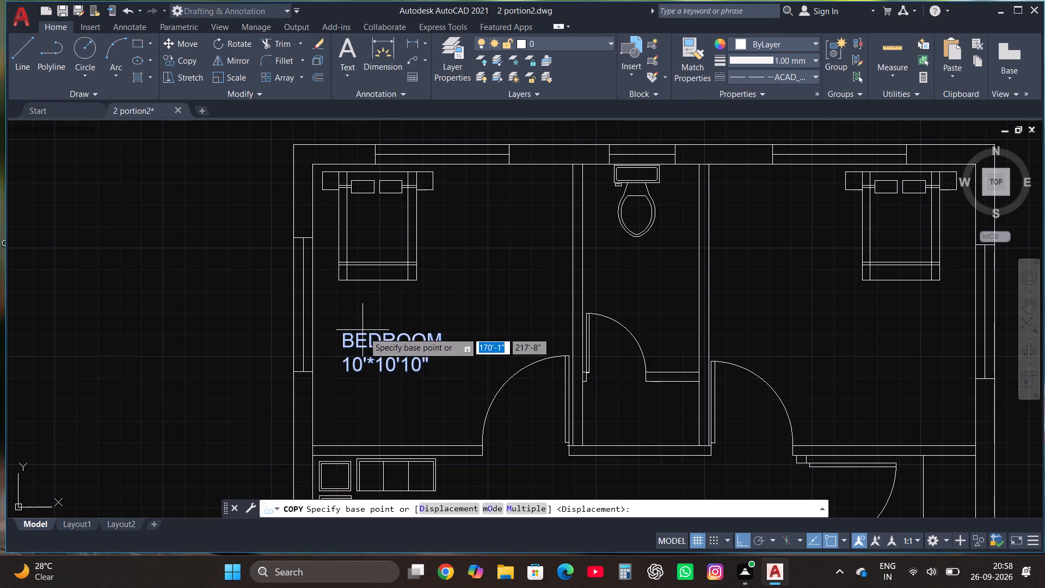
pyautogui.click(379, 351)
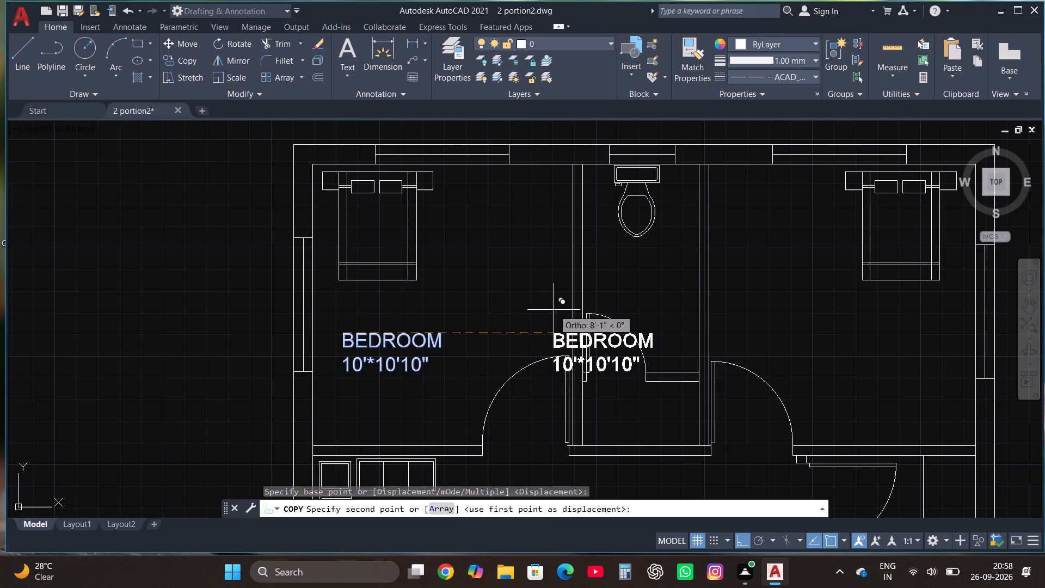
pyautogui.press('F8')
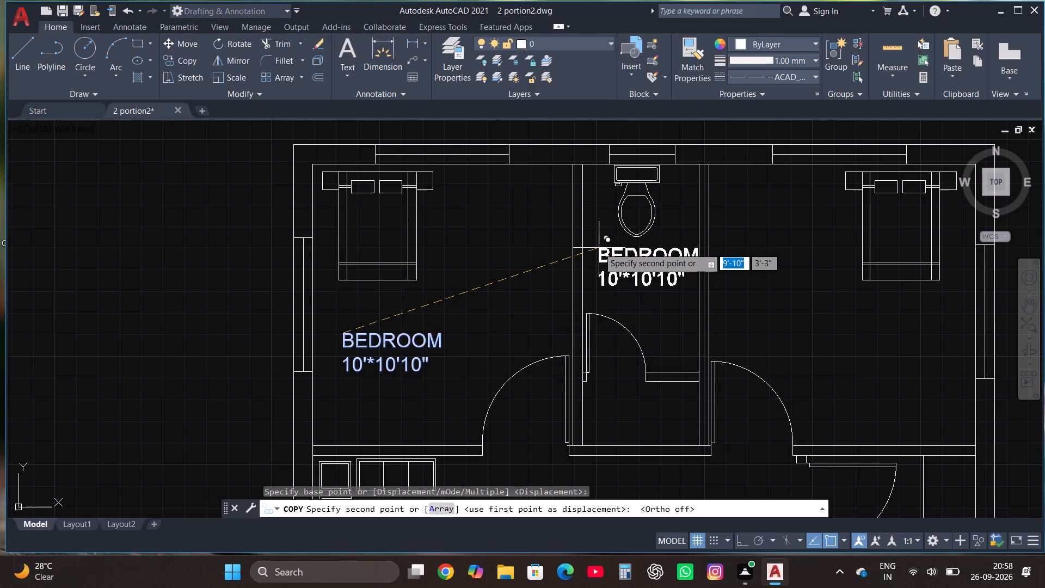
pyautogui.click(595, 249)
# Start a multiple copy of the toilet room label and place copies in the north-east bedroom, north kitchen and north hall.
pyautogui.scroll(-3, 569, 260)
pyautogui.scroll(2, 641, 287)
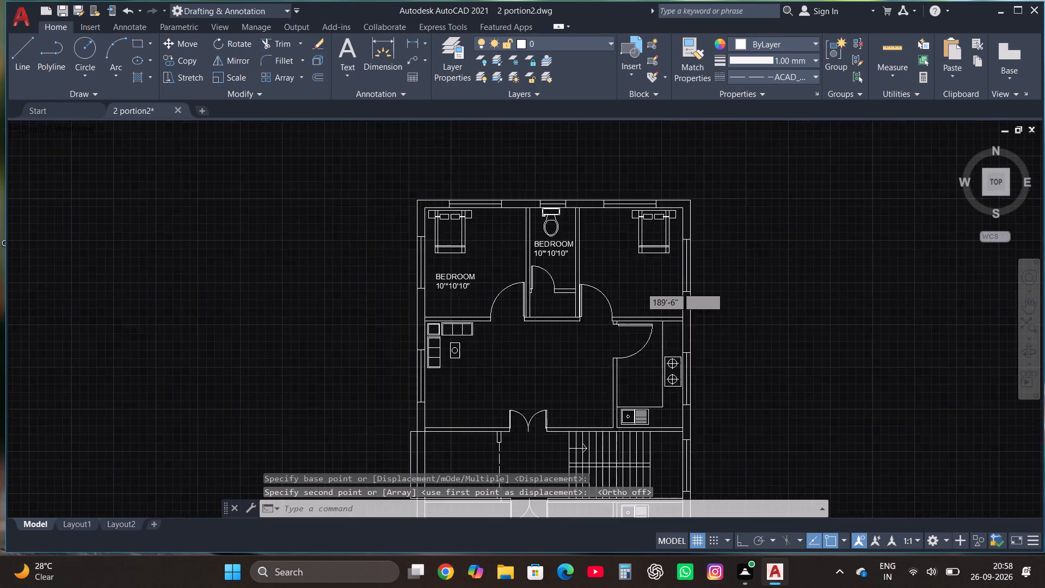
pyautogui.scroll(1, 641, 287)
pyautogui.click(428, 182)
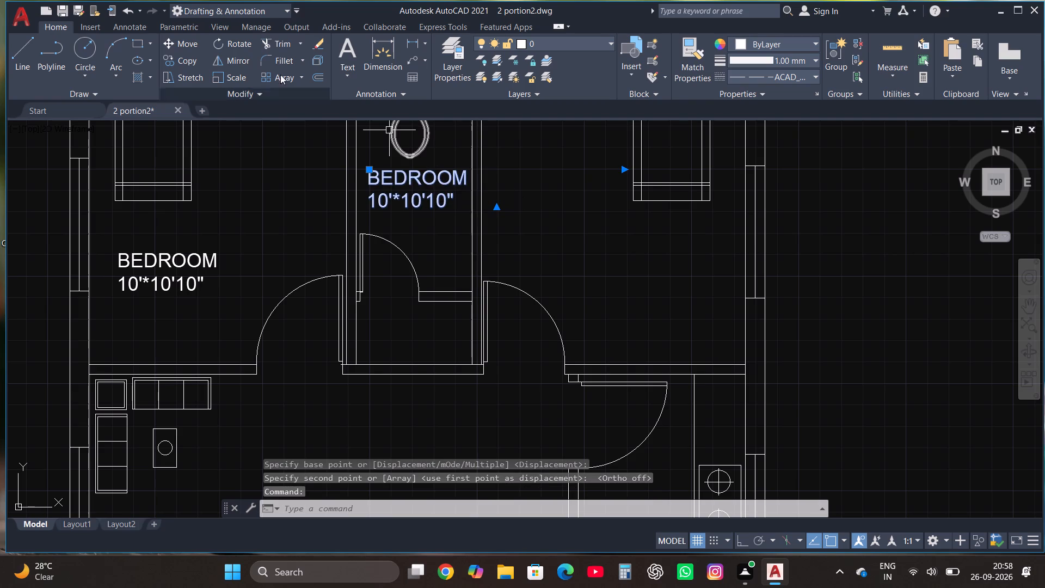
pyautogui.click(181, 59)
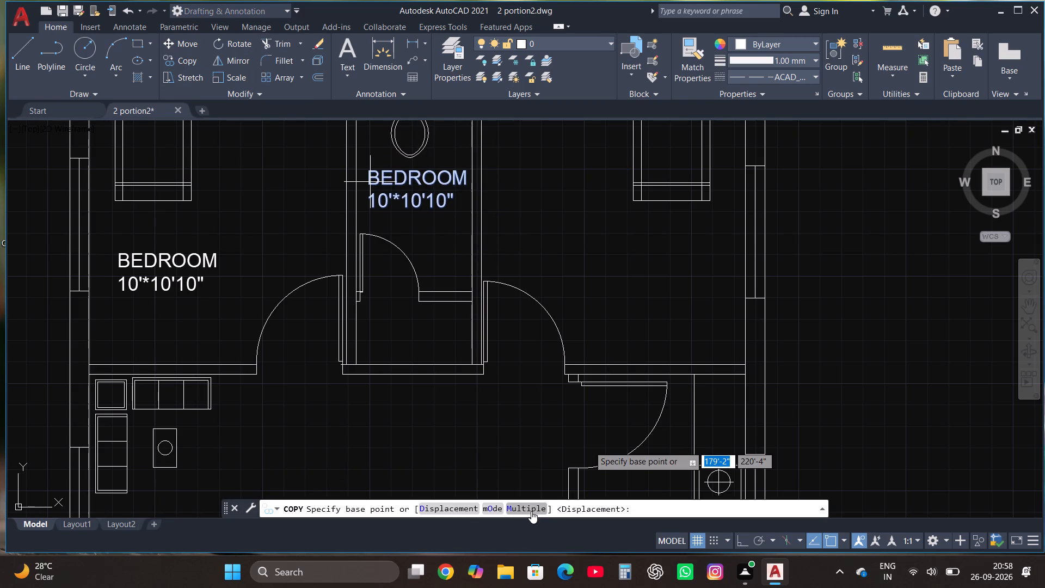
pyautogui.click(531, 511)
pyautogui.click(414, 199)
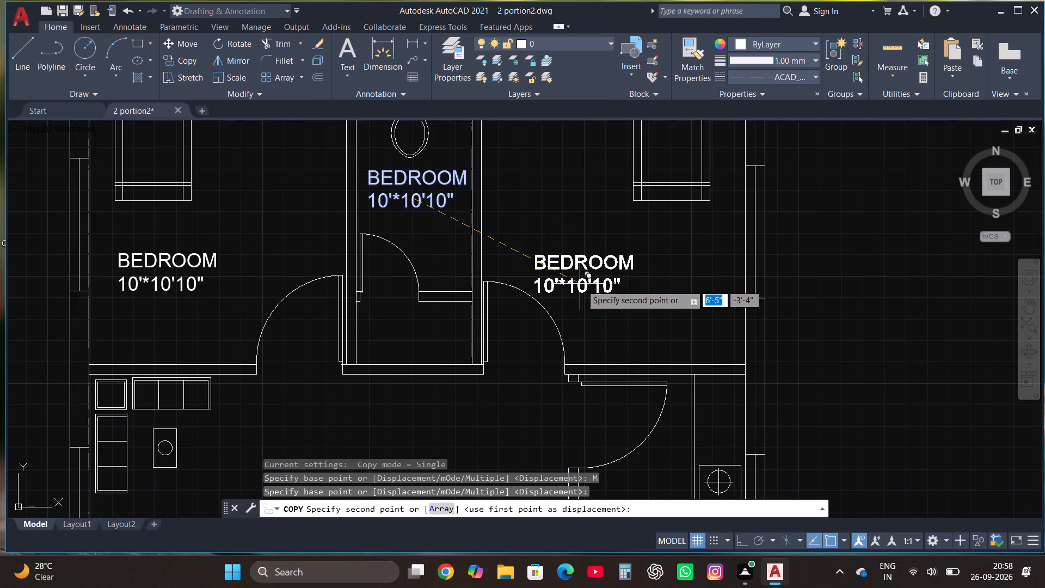
pyautogui.click(638, 267)
pyautogui.scroll(-2, 643, 247)
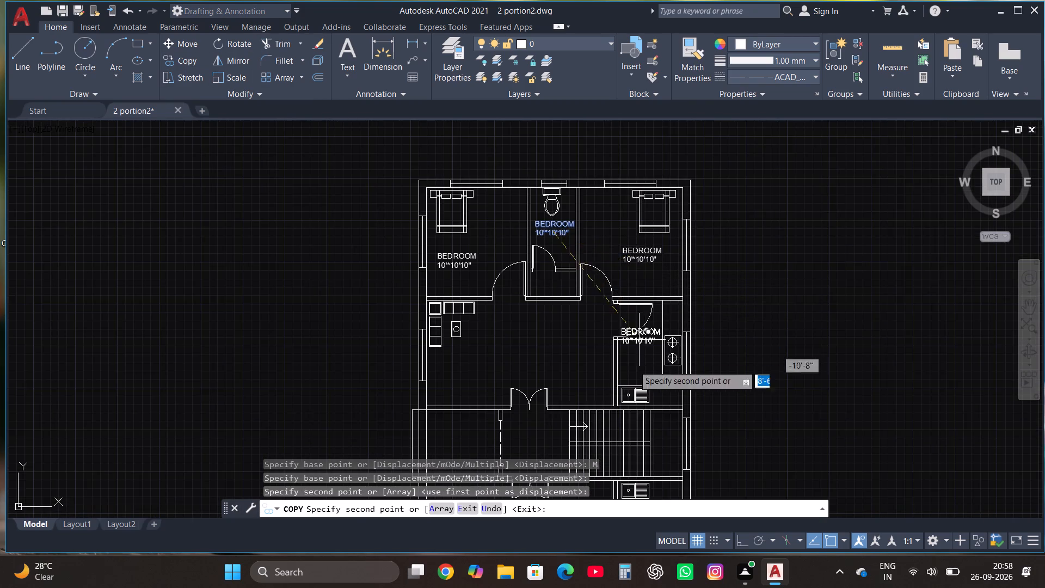
pyautogui.scroll(3, 632, 370)
pyautogui.click(653, 332)
pyautogui.scroll(-2, 835, 290)
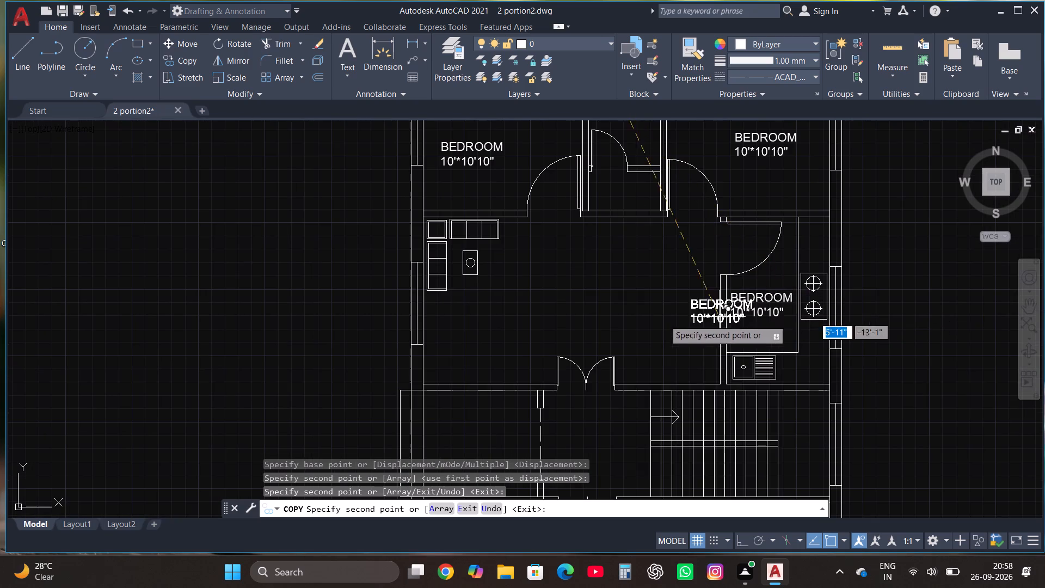
pyautogui.click(608, 304)
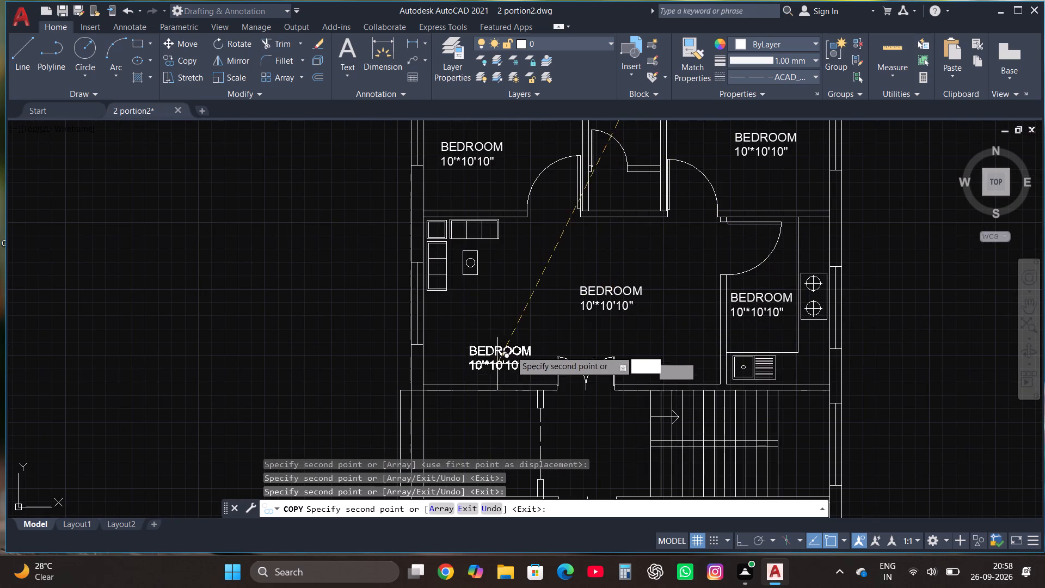
# Place more label copies in the middle strip: in the west-side room, beside the staircase start, and across the dashed opening line.
pyautogui.scroll(-1, 531, 272)
pyautogui.scroll(1, 508, 384)
pyautogui.click(478, 378)
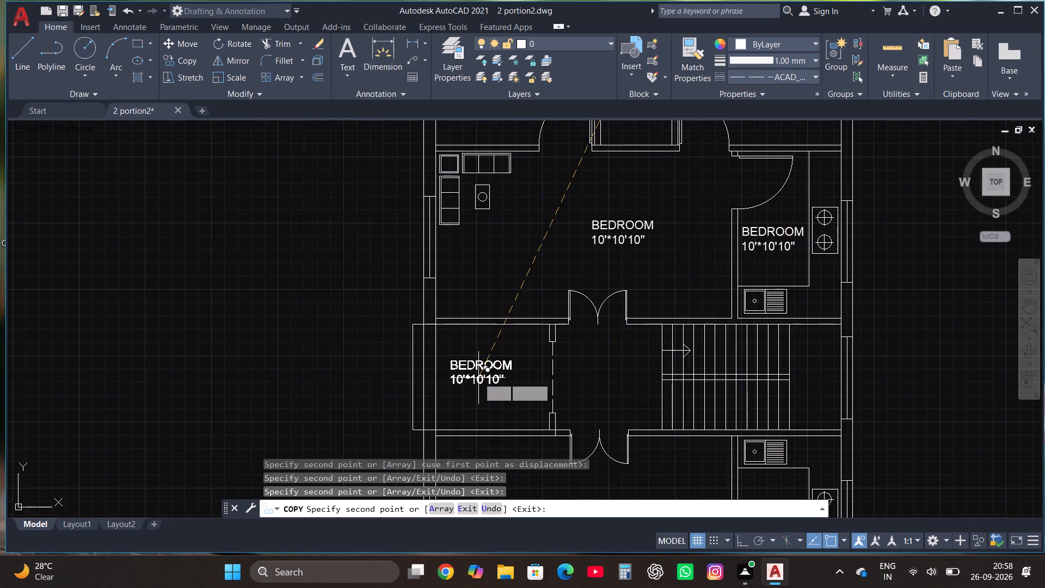
pyautogui.click(627, 354)
pyautogui.click(555, 385)
# Place further label copies in the south hall, the south kitchen and the south-east bedroom above its bed.
pyautogui.scroll(-1, 561, 292)
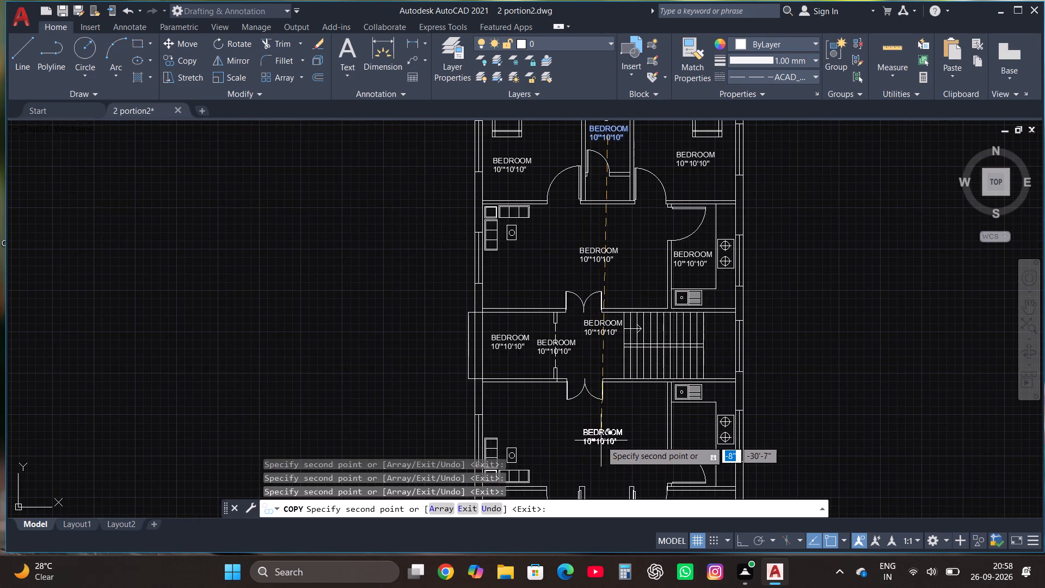
pyautogui.click(594, 438)
pyautogui.scroll(-2, 594, 259)
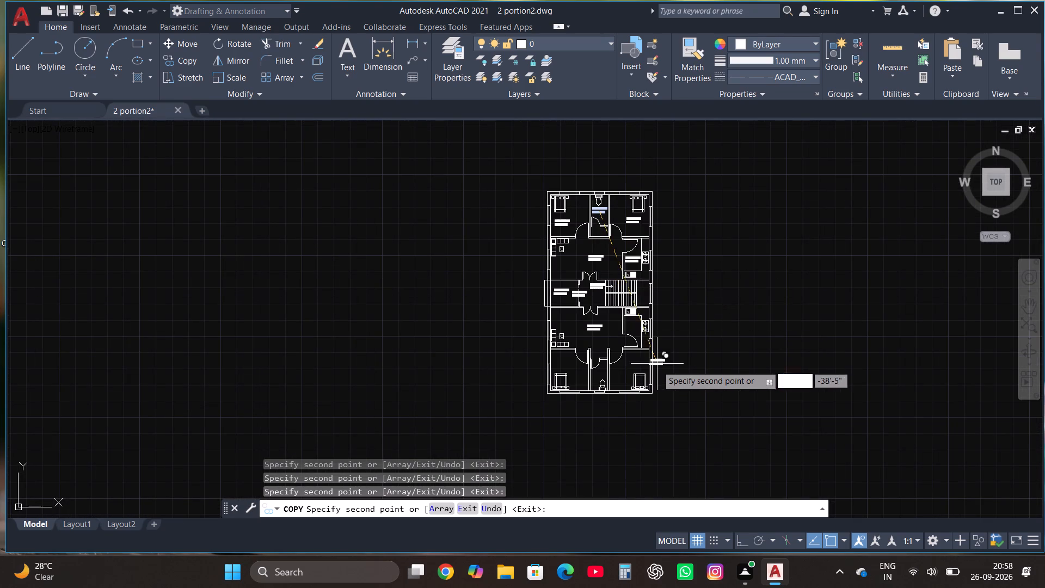
pyautogui.scroll(4, 628, 336)
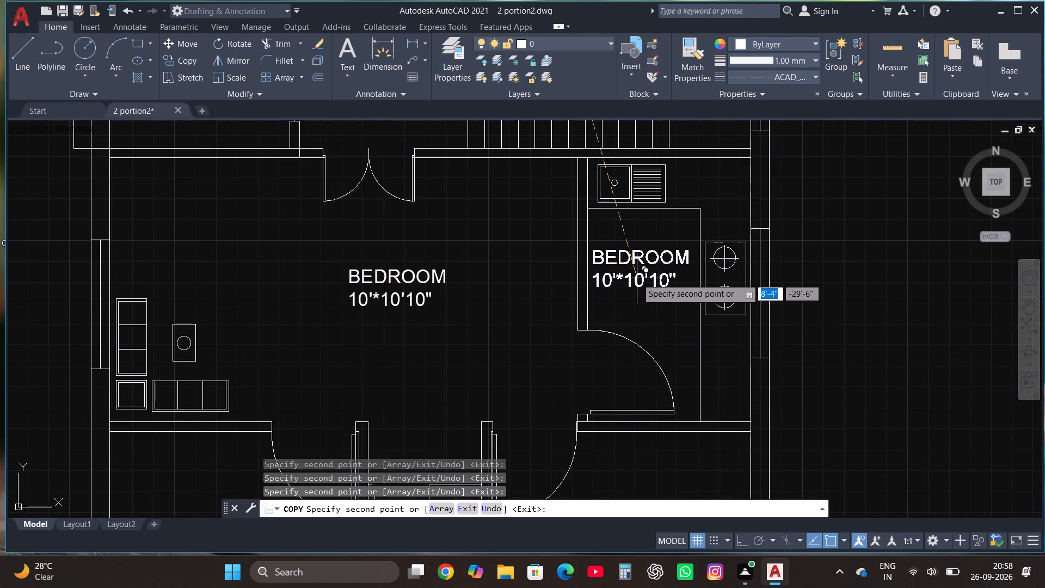
pyautogui.click(637, 278)
pyautogui.scroll(-2, 635, 227)
pyautogui.scroll(2, 645, 357)
pyautogui.click(625, 316)
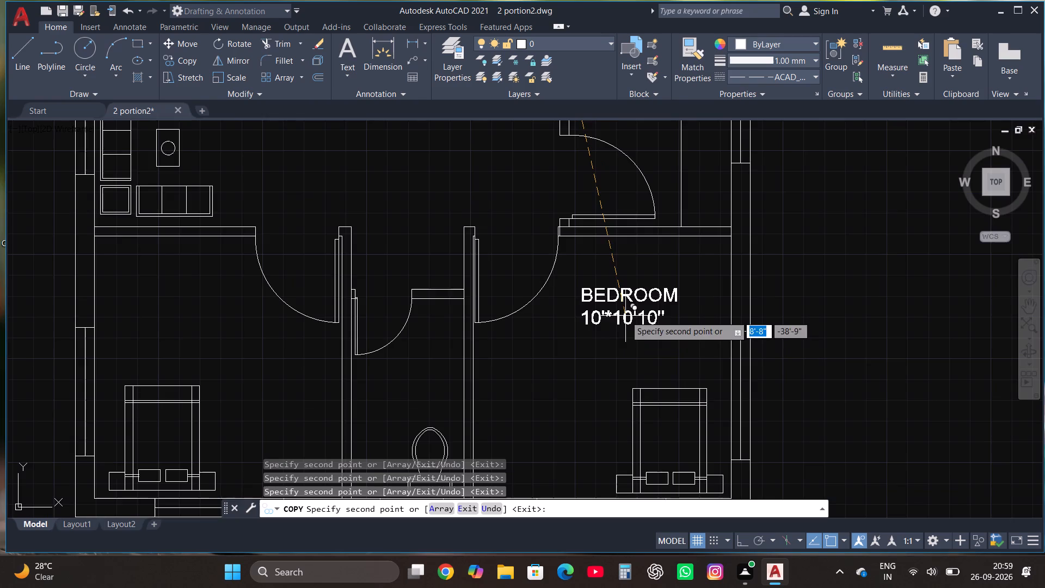
# Place the last label copies in the south toilet room and the south-west bedroom, and end the multiple copy.
pyautogui.scroll(-2, 625, 316)
pyautogui.scroll(2, 578, 352)
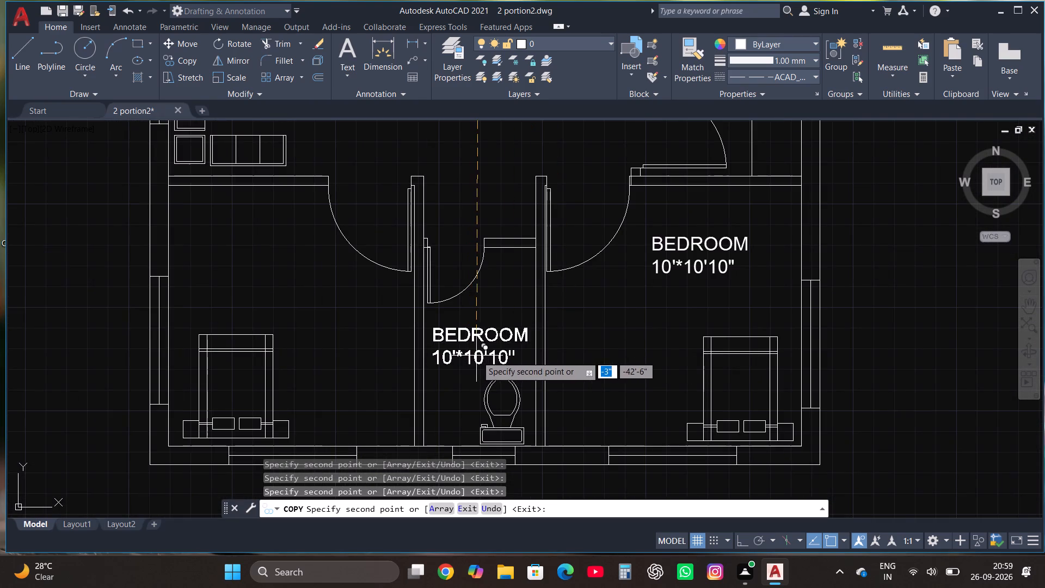
pyautogui.click(476, 356)
pyautogui.scroll(-2, 599, 334)
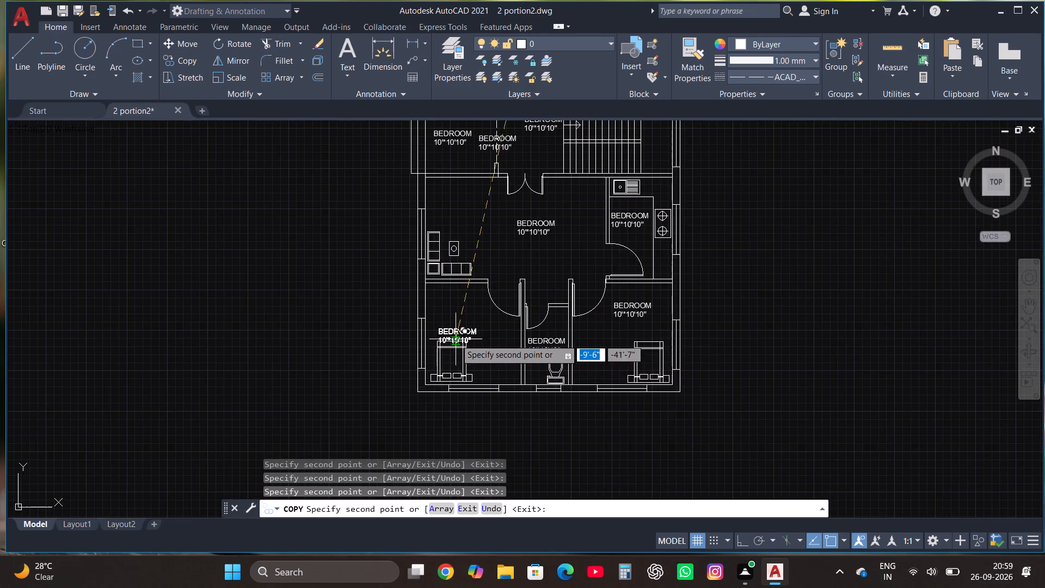
pyautogui.scroll(3, 454, 321)
pyautogui.click(449, 301)
pyautogui.press('Escape')
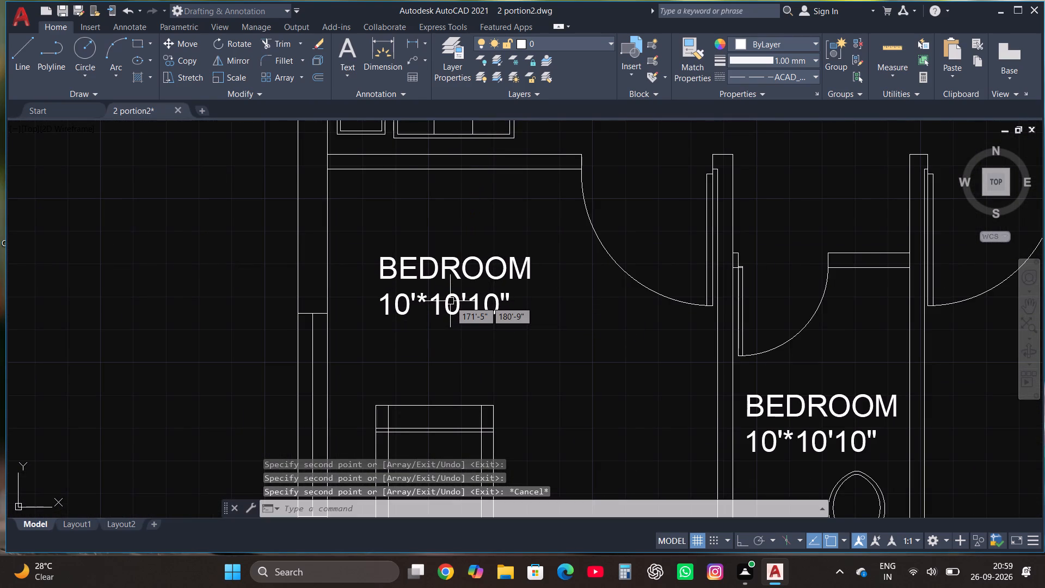
# Examine the placement of the copied labels across the plan, especially around the north bedrooms and toilet.
pyautogui.scroll(-5, 450, 301)
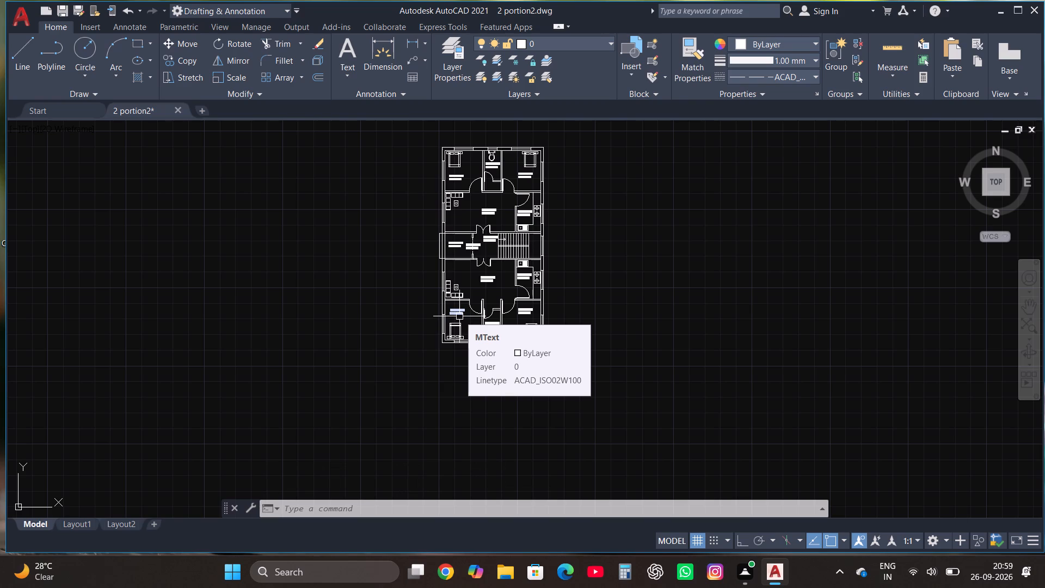
pyautogui.scroll(-1, 474, 390)
pyautogui.scroll(3, 476, 229)
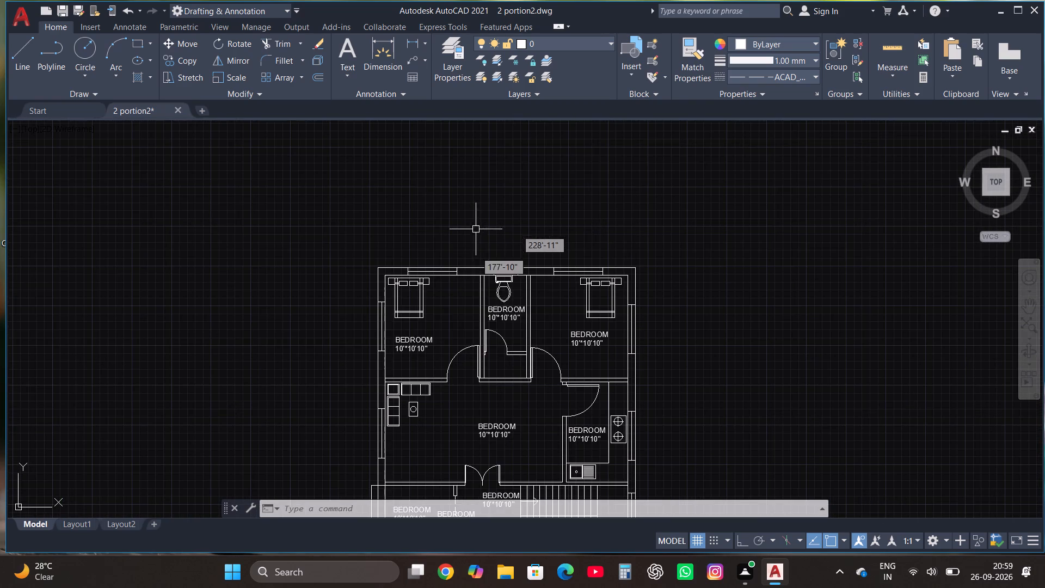
pyautogui.scroll(1, 434, 350)
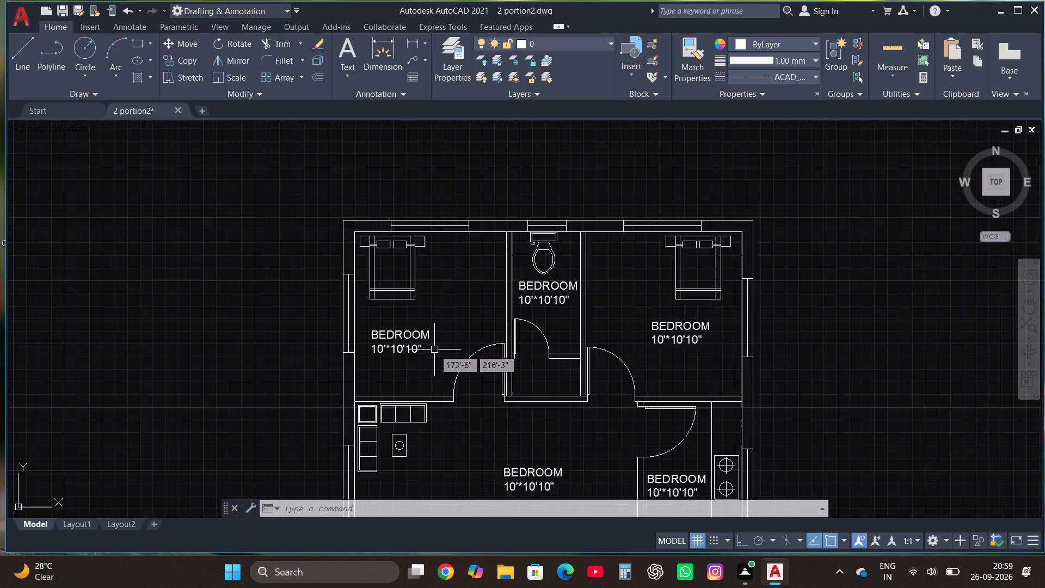
pyautogui.scroll(1, 434, 350)
pyautogui.scroll(-2, 376, 350)
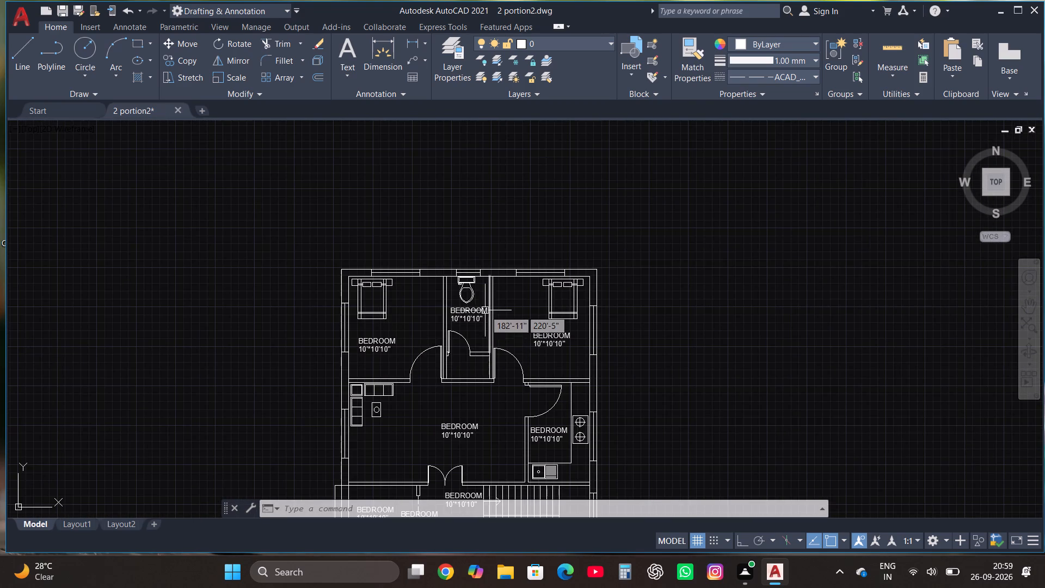
pyautogui.scroll(2, 484, 310)
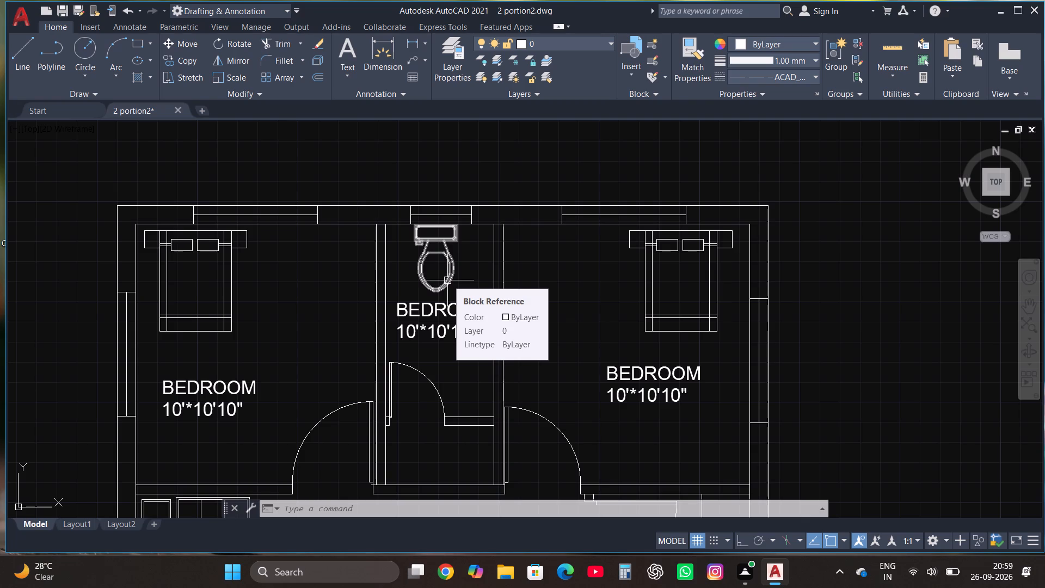
pyautogui.scroll(-2, 462, 177)
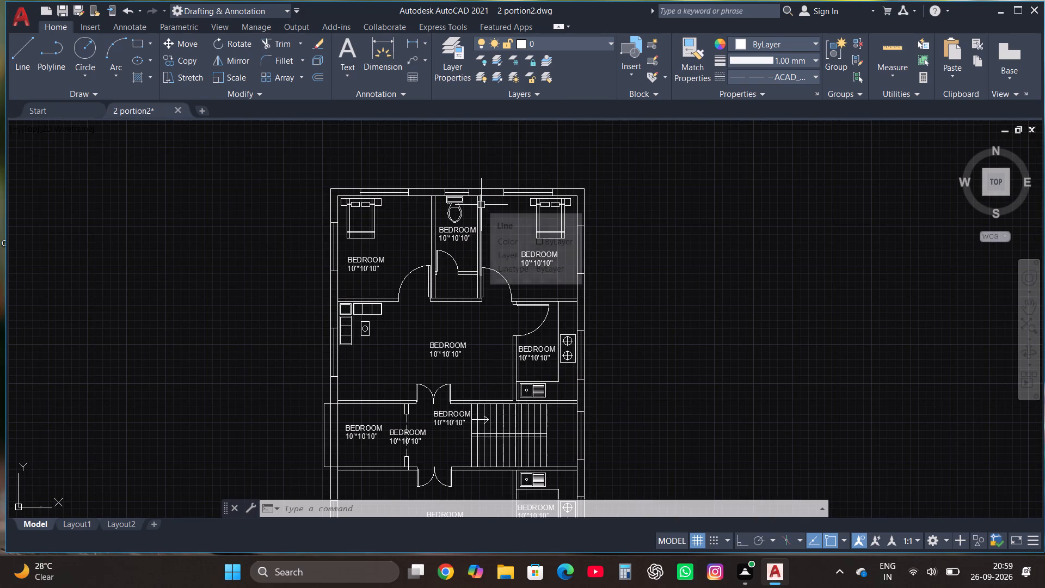
# Replace the label text in the north toilet room with WC+BATH and the size 4'6"*8' on a second line.
pyautogui.scroll(2, 436, 235)
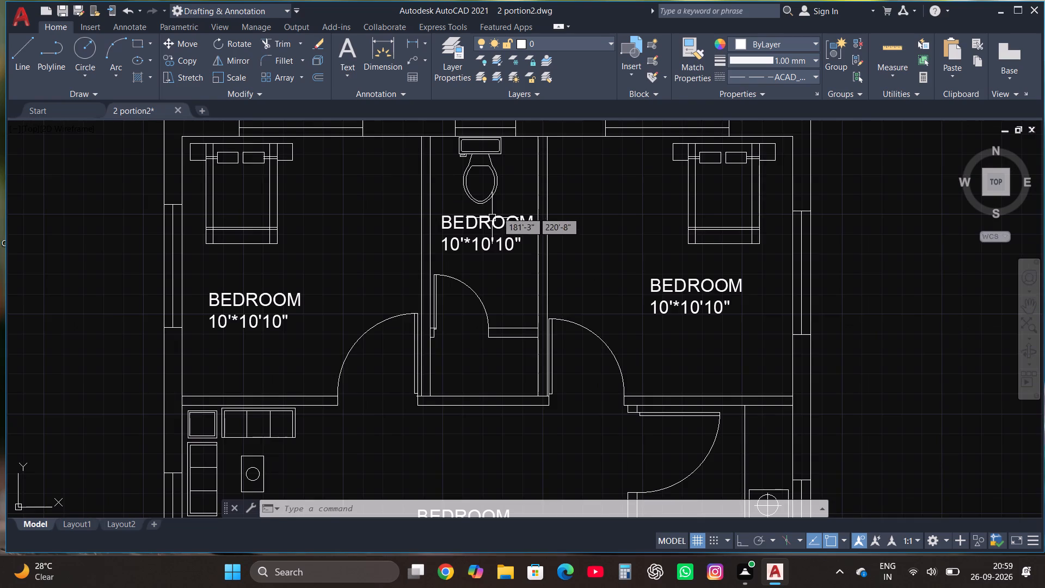
pyautogui.scroll(2, 500, 209)
pyautogui.click(407, 238)
pyautogui.rightClick(407, 238)
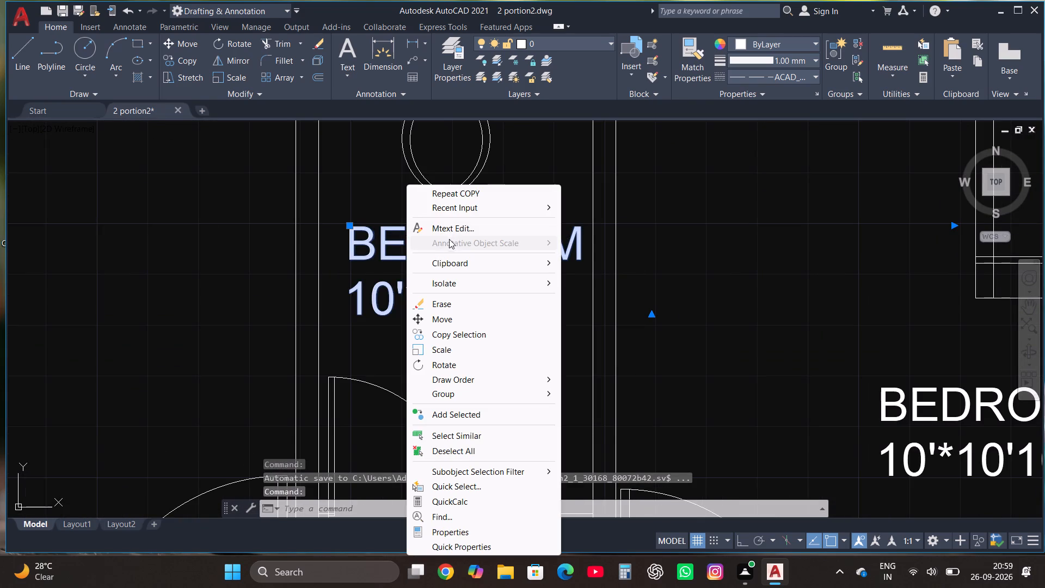
pyautogui.click(452, 230)
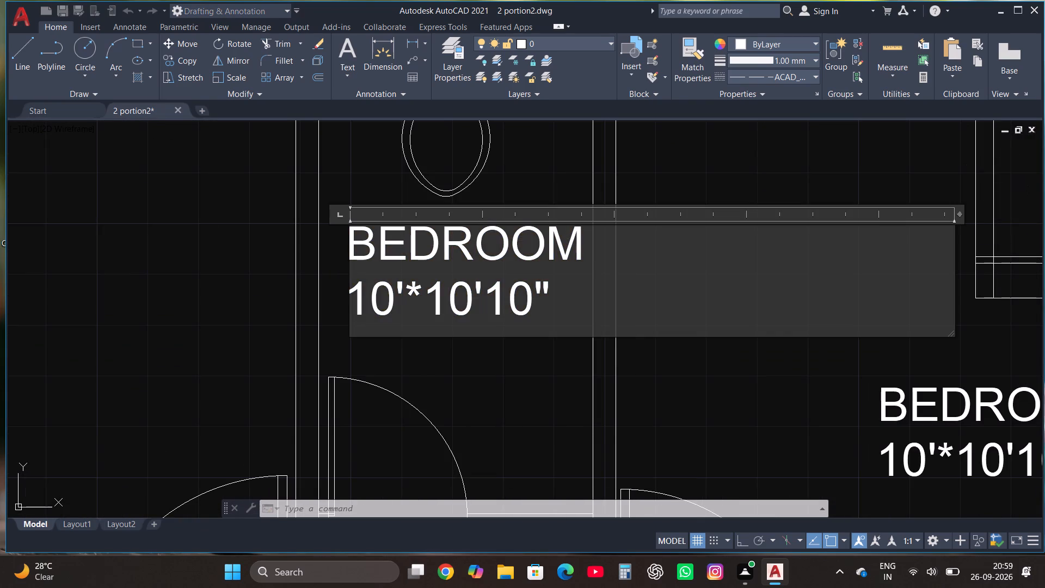
pyautogui.click(570, 294)
pyautogui.press('BackSpace')
pyautogui.press('BackSpace')
pyautogui.press('BackSpace')
pyautogui.press('BackSpace')
pyautogui.press('BackSpace')
pyautogui.press('BackSpace')
pyautogui.press('BackSpace')
pyautogui.press('BackSpace')
pyautogui.press('BackSpace')
pyautogui.press('BackSpace')
pyautogui.press('BackSpace')
pyautogui.press('BackSpace')
pyautogui.press('BackSpace')
pyautogui.press('BackSpace')
pyautogui.press('BackSpace')
pyautogui.press('BackSpace')
pyautogui.press('BackSpace')
pyautogui.press('BackSpace')
pyautogui.press('BackSpace')
pyautogui.press('BackSpace')
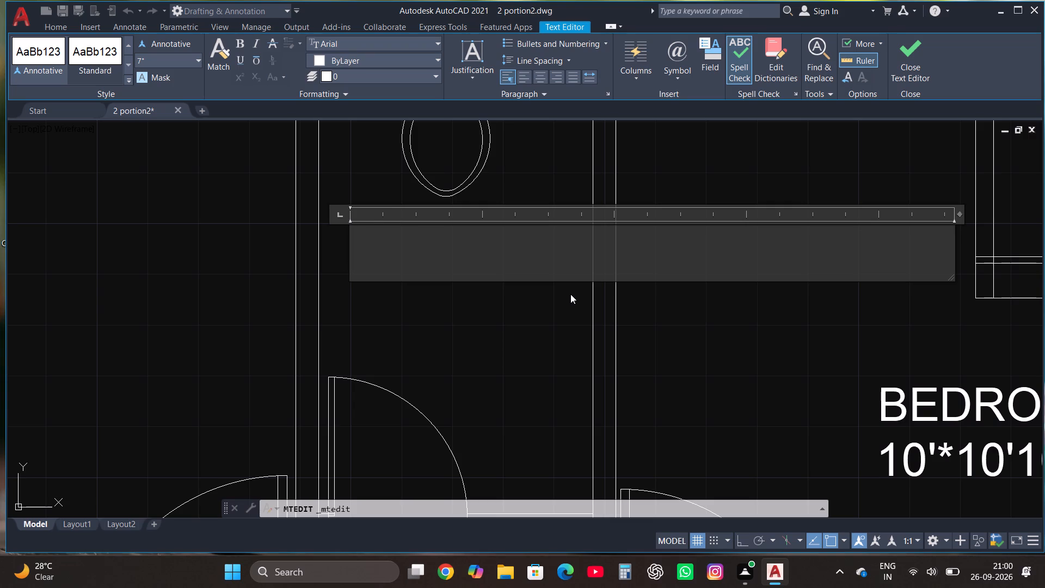
pyautogui.write('WC')
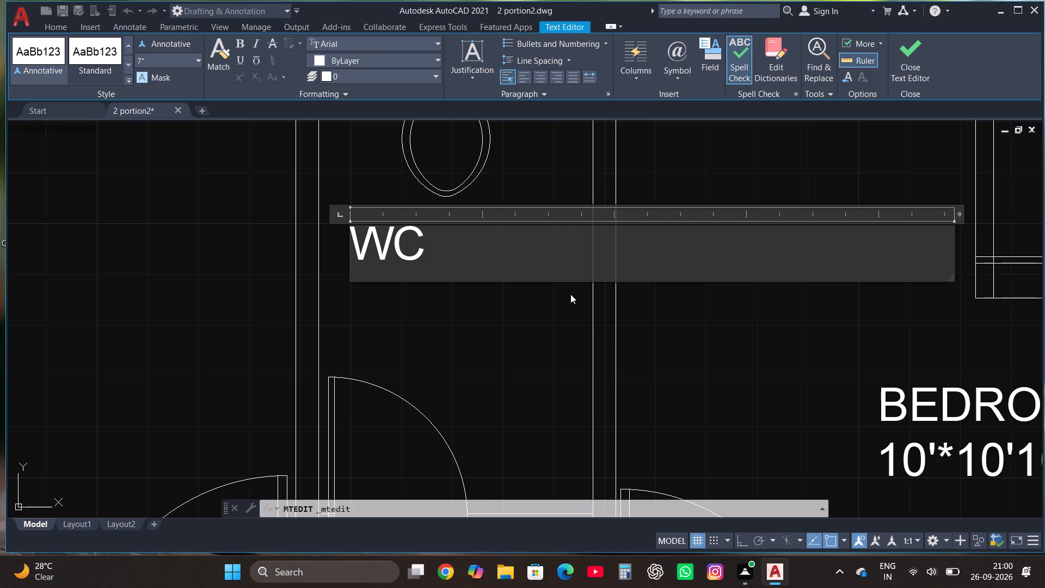
pyautogui.hotkey('shift', '+')
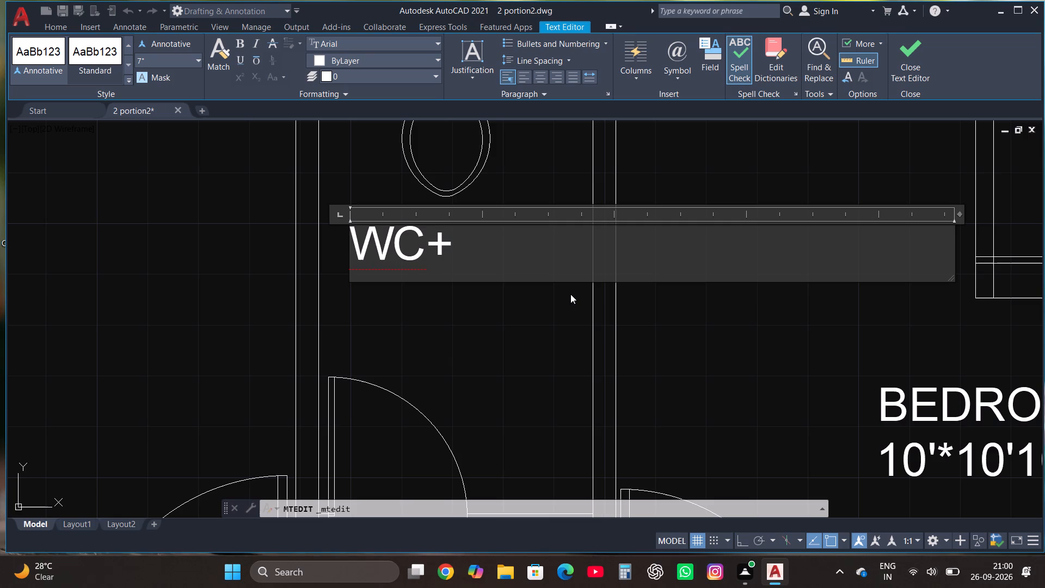
pyautogui.write('BATH')
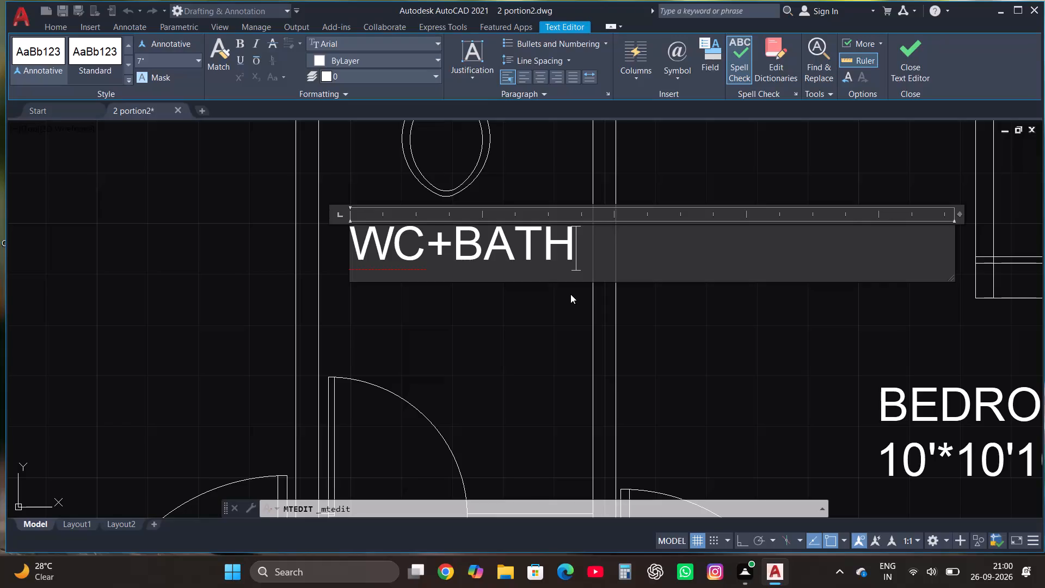
pyautogui.press('Return')
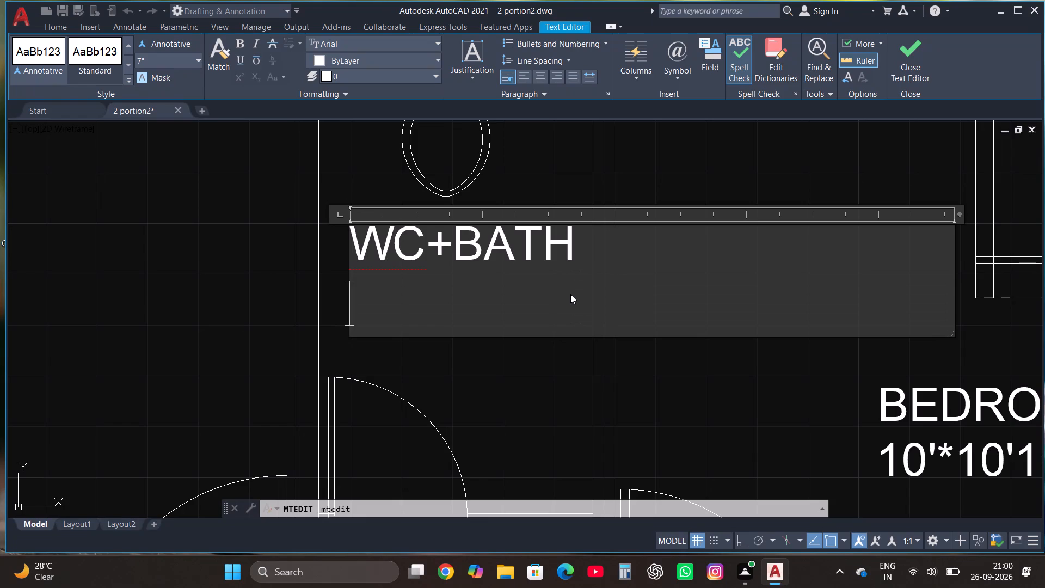
pyautogui.write('4\'6"')
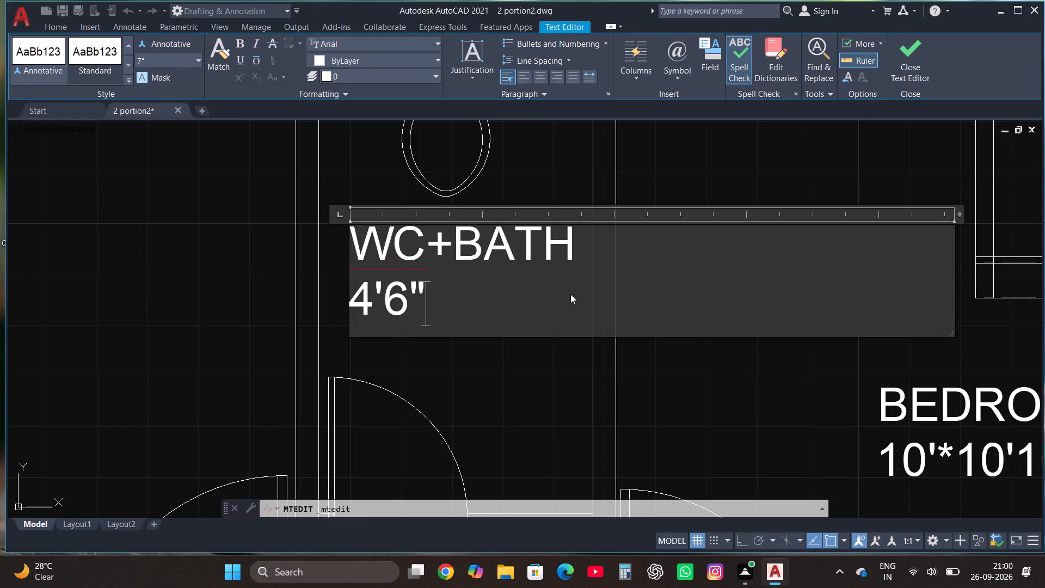
pyautogui.press('*')
pyautogui.write("8'")
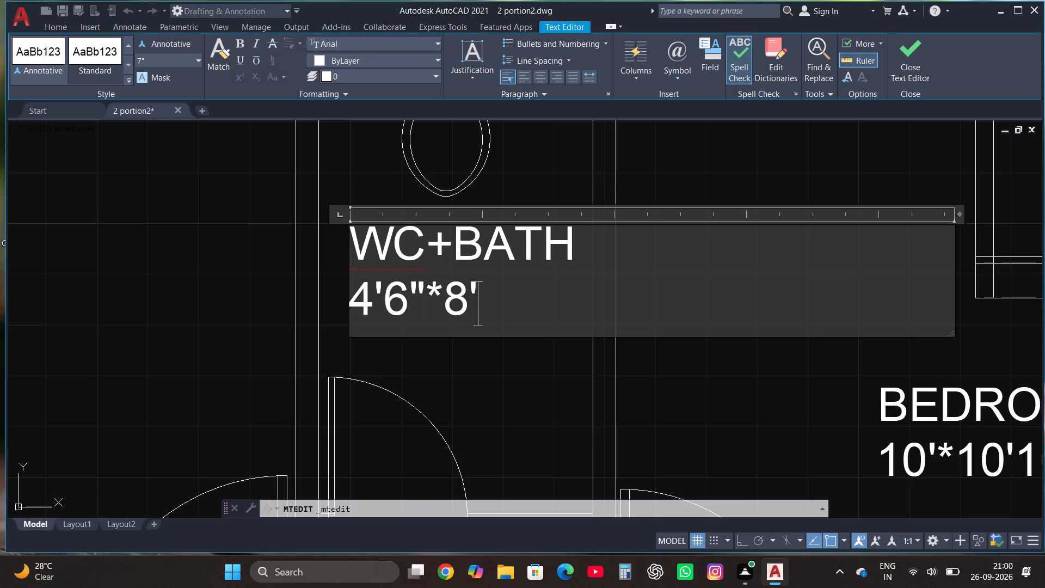
pyautogui.click(905, 41)
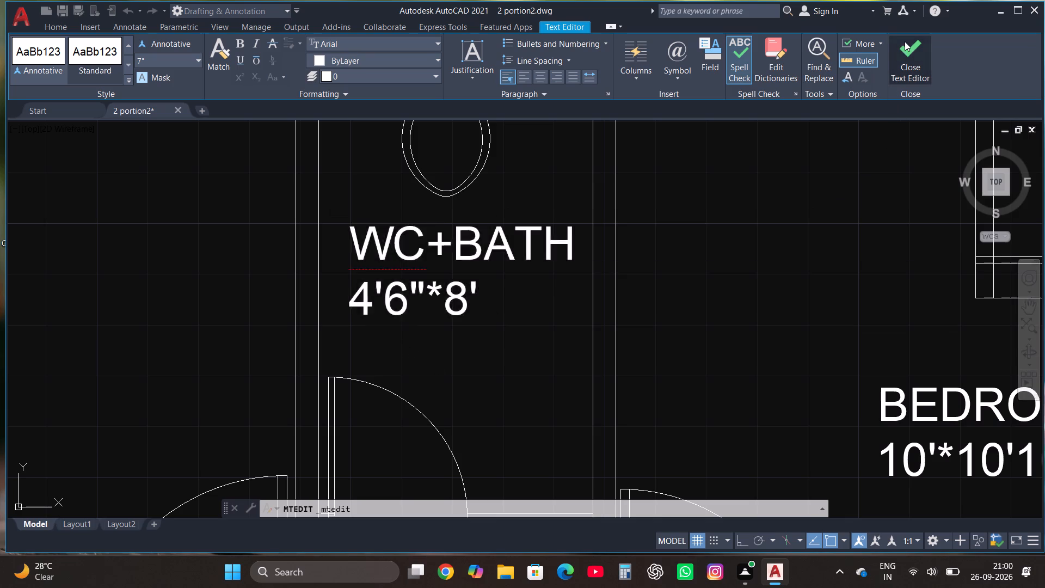
# Replace the label text in the large north hall with DRAWING and the size 18'8"*10'6" on a second line.
pyautogui.scroll(-3, 450, 280)
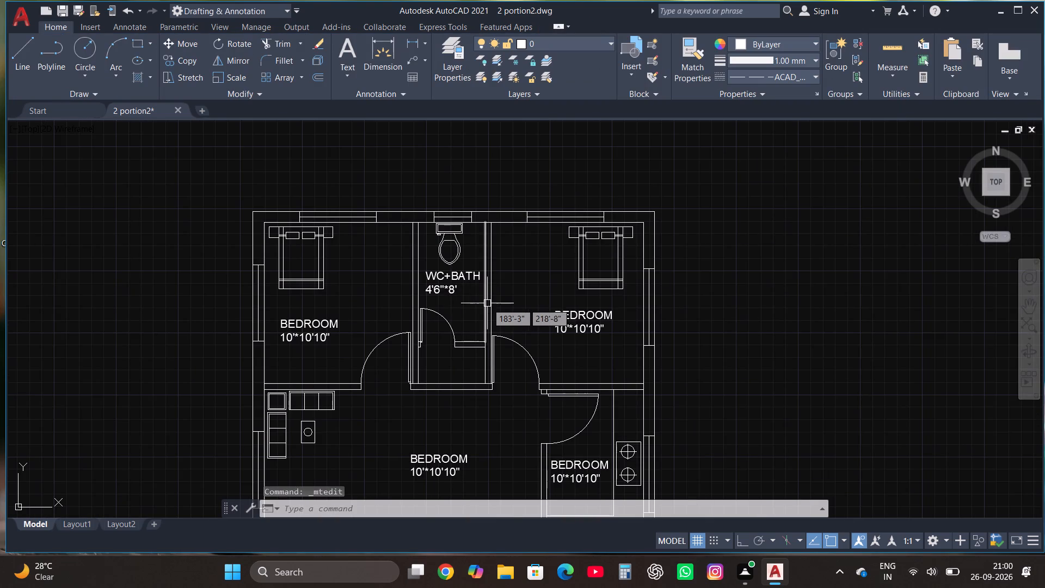
pyautogui.scroll(-1, 485, 258)
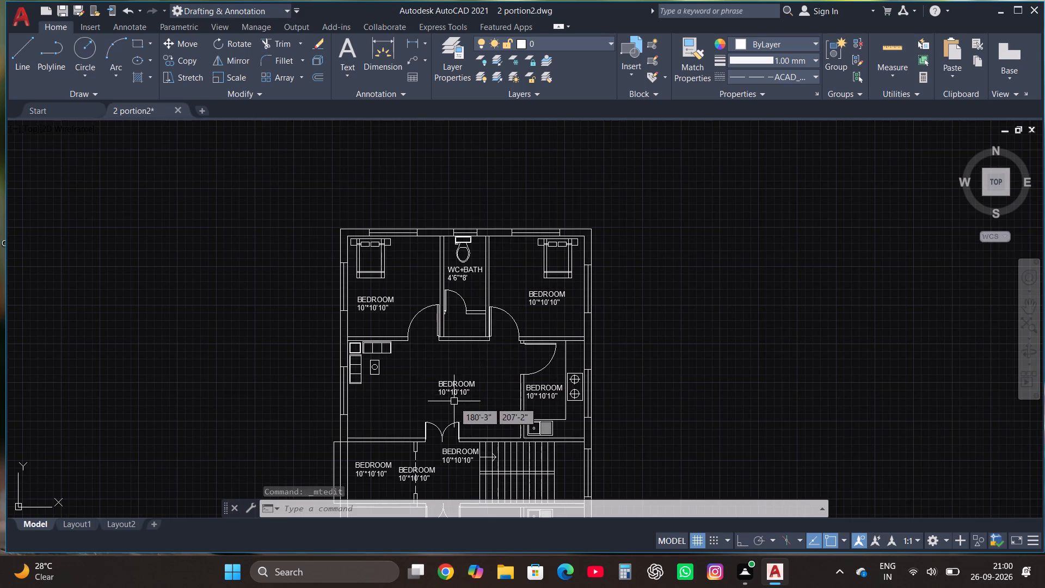
pyautogui.scroll(3, 452, 403)
pyautogui.scroll(1, 505, 376)
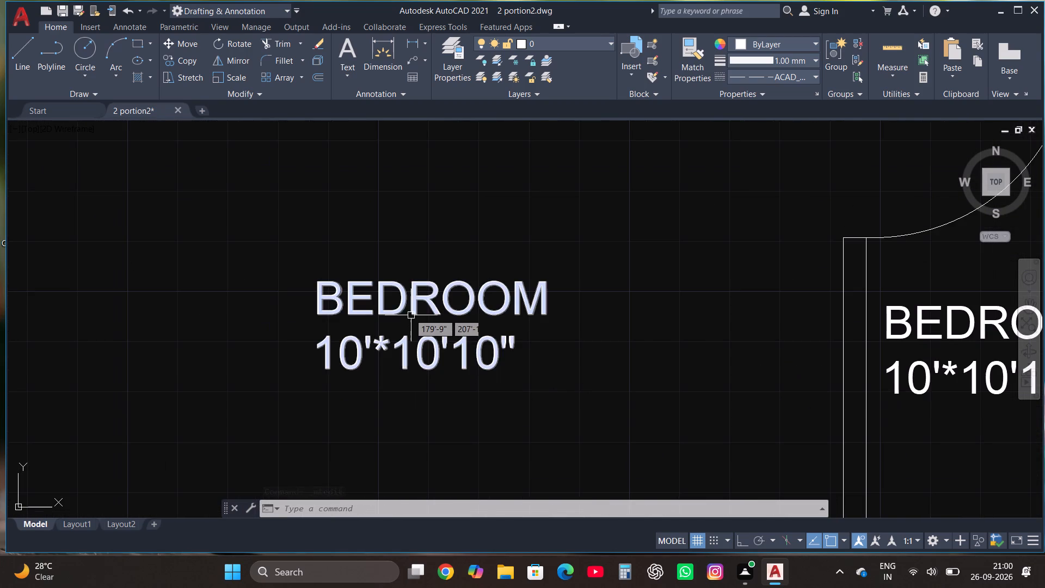
pyautogui.click(409, 311)
pyautogui.rightClick(409, 312)
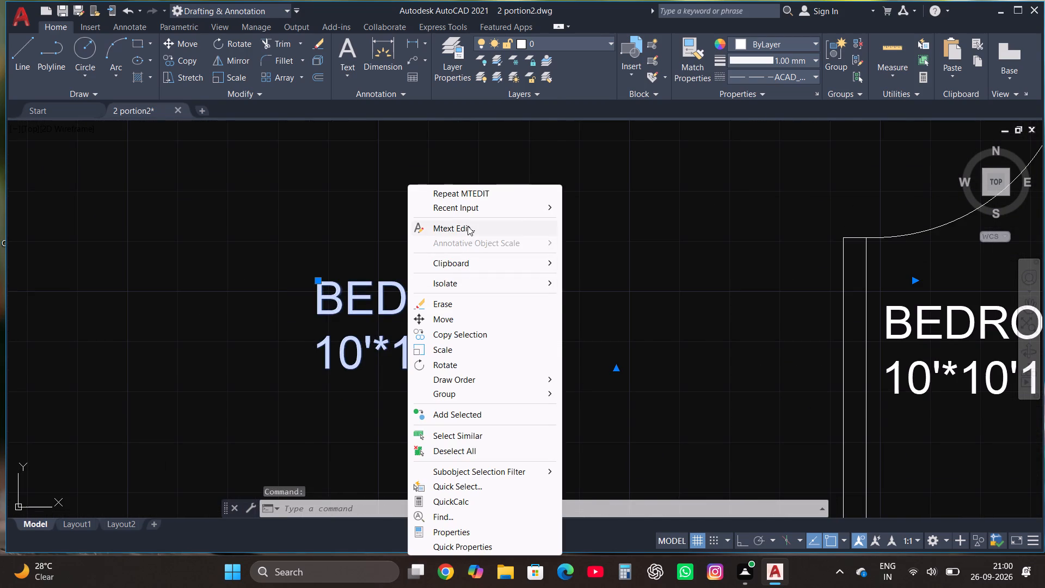
pyautogui.click(468, 226)
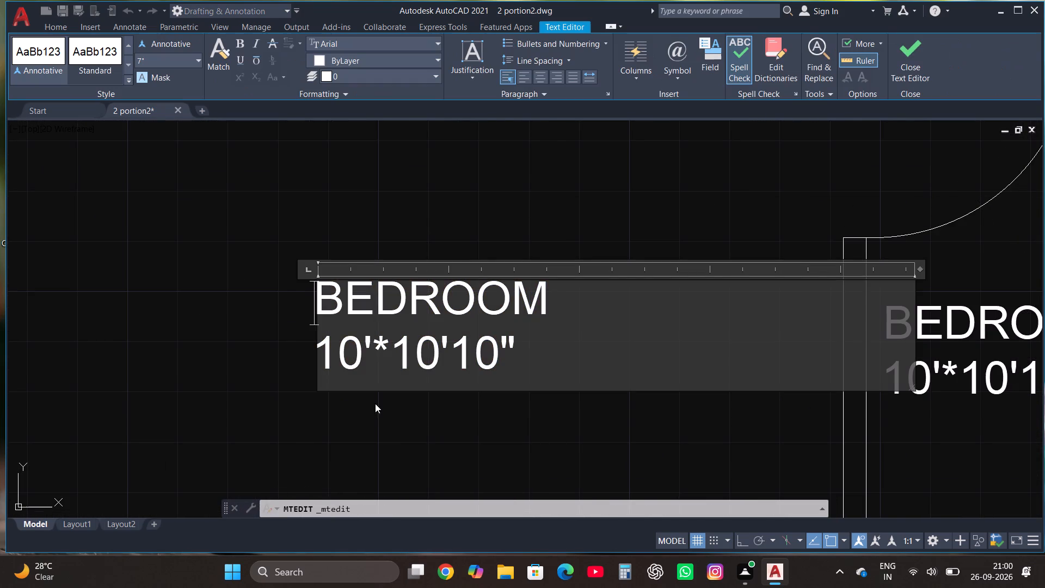
pyautogui.click(530, 362)
pyautogui.press('BackSpace')
pyautogui.press('BackSpace')
pyautogui.press('BackSpace')
pyautogui.press('BackSpace')
pyautogui.press('BackSpace')
pyautogui.press('BackSpace')
pyautogui.press('BackSpace')
pyautogui.press('BackSpace')
pyautogui.press('BackSpace')
pyautogui.press('BackSpace')
pyautogui.press('BackSpace')
pyautogui.press('BackSpace')
pyautogui.press('BackSpace')
pyautogui.press('BackSpace')
pyautogui.press('BackSpace')
pyautogui.press('BackSpace')
pyautogui.press('BackSpace')
pyautogui.press('BackSpace')
pyautogui.press('BackSpace')
pyautogui.press('BackSpace')
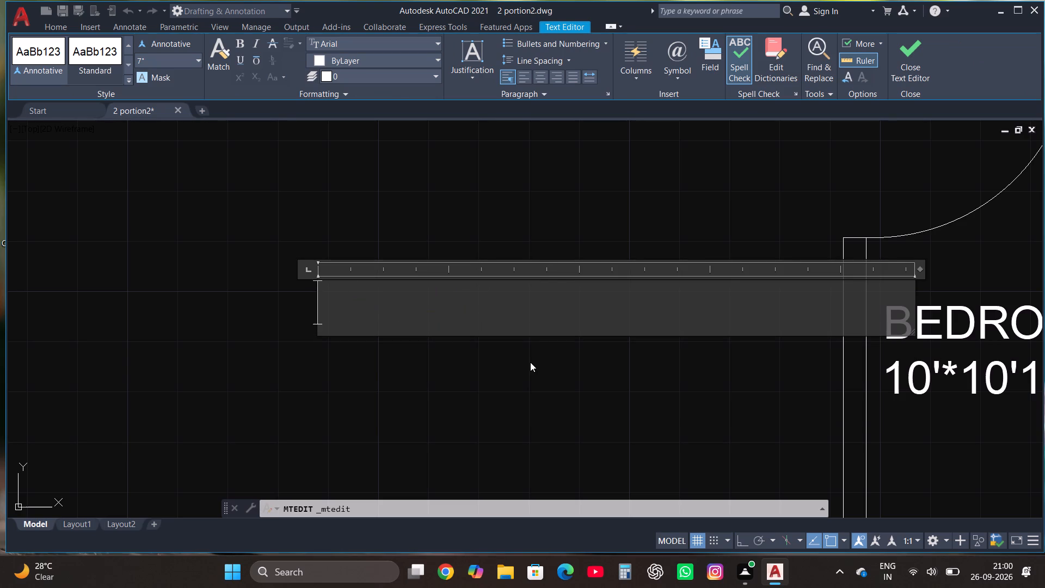
pyautogui.write('DRAWINK')
pyautogui.press('BackSpace')
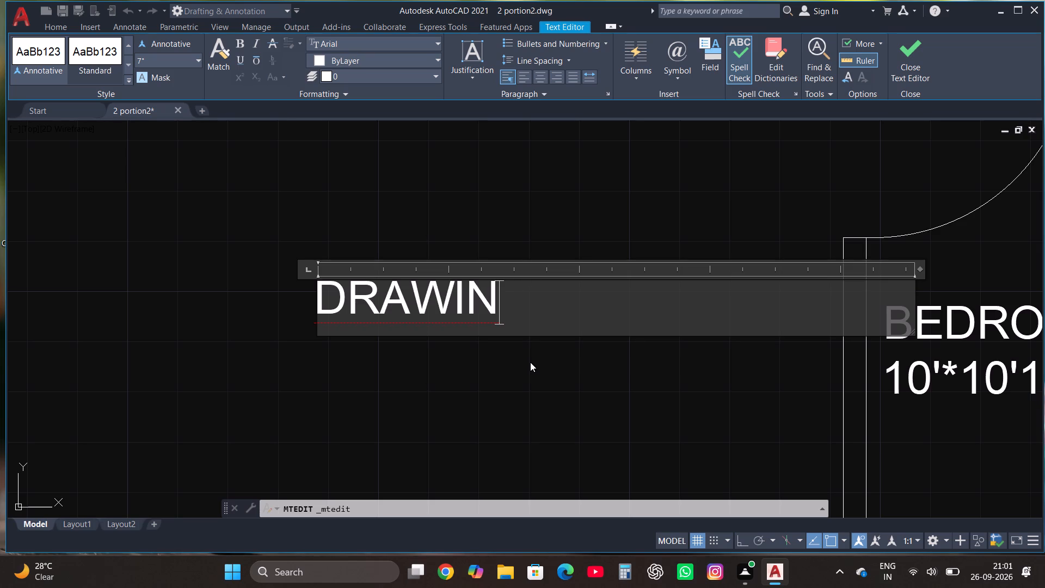
pyautogui.press('g')
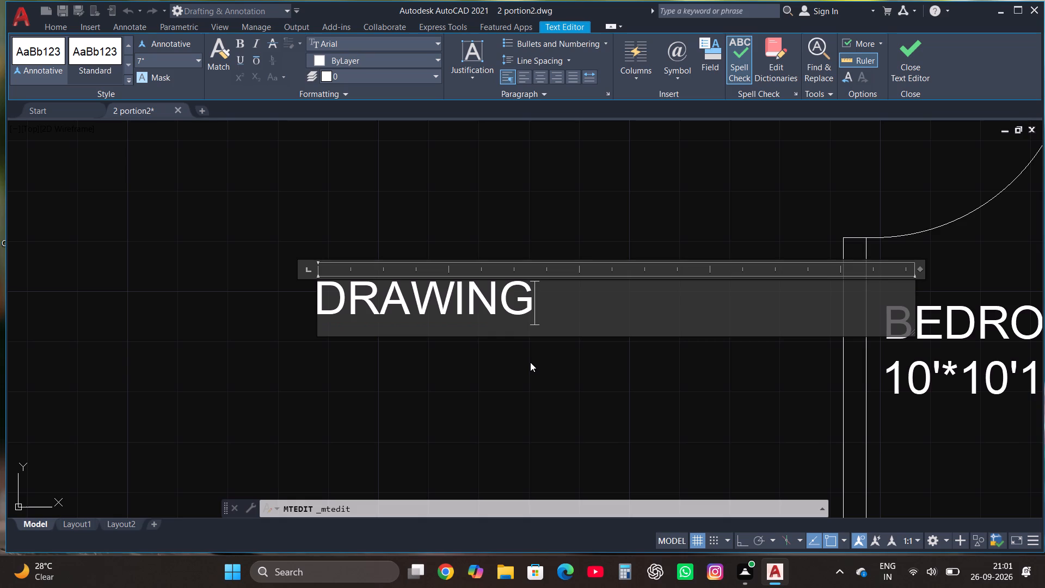
pyautogui.press('Return')
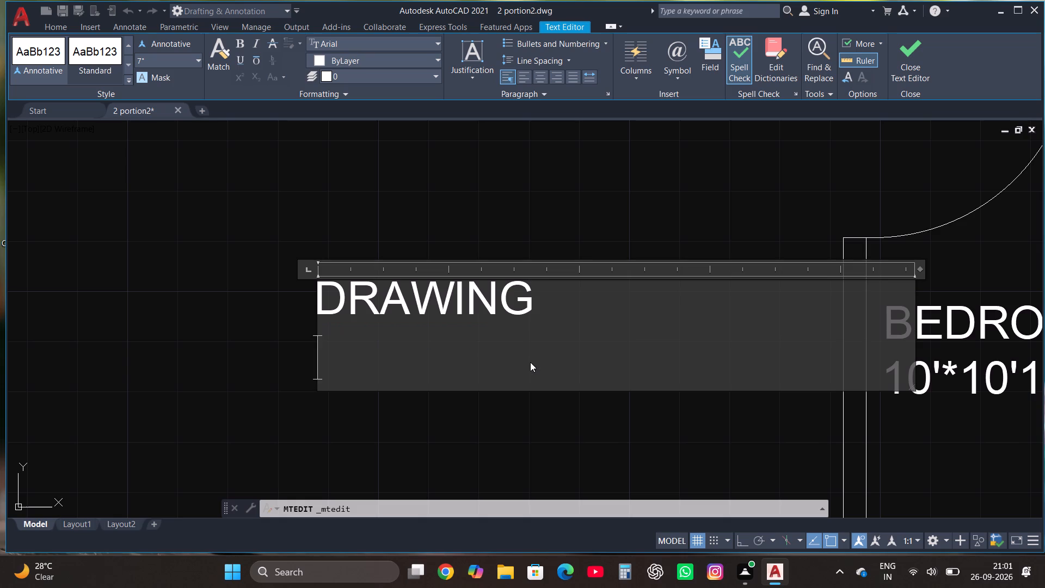
pyautogui.write('18\'8"*')
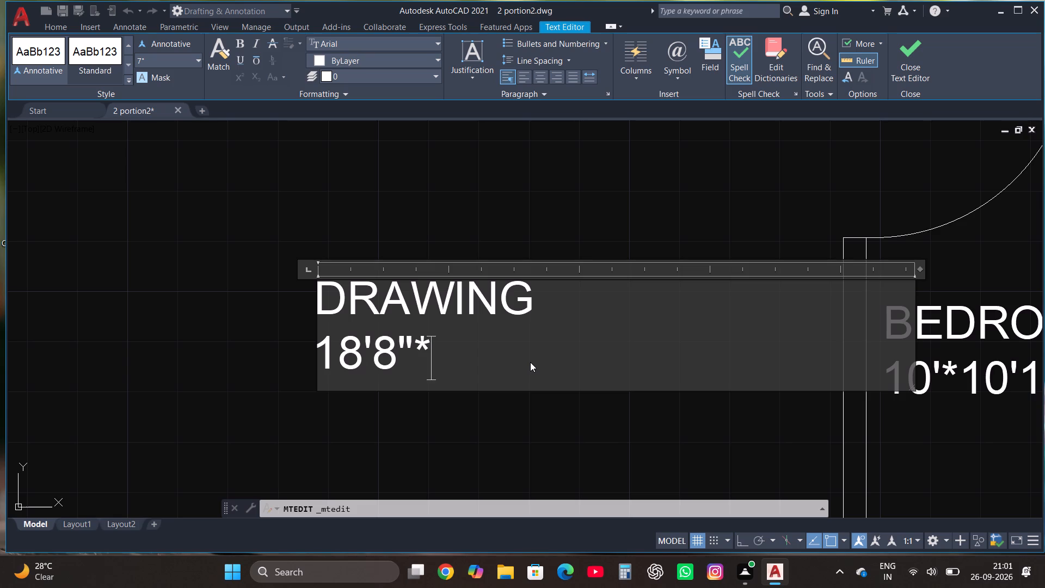
pyautogui.write('10\'6"')
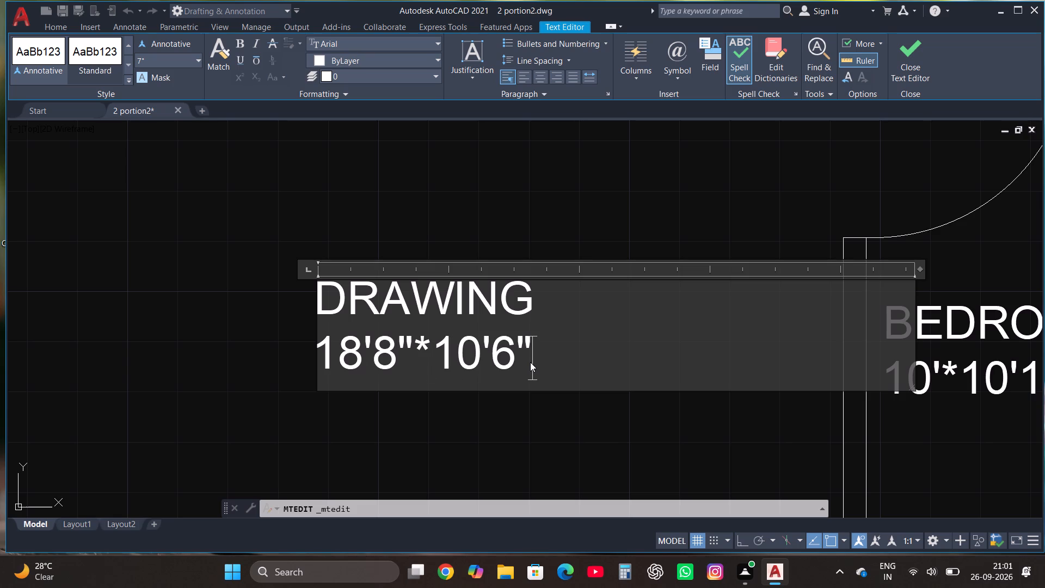
pyautogui.click(913, 45)
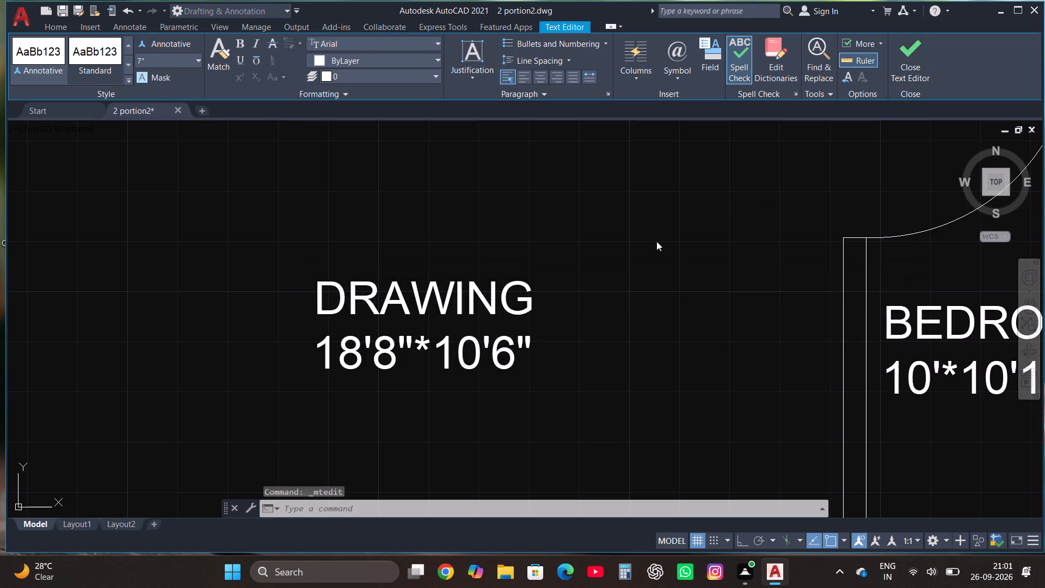
# Replace the label text in the middle strip's west-side room with VERANDA and the size 7'2"*6'8" on a second line.
pyautogui.scroll(-4, 515, 237)
pyautogui.scroll(2, 421, 339)
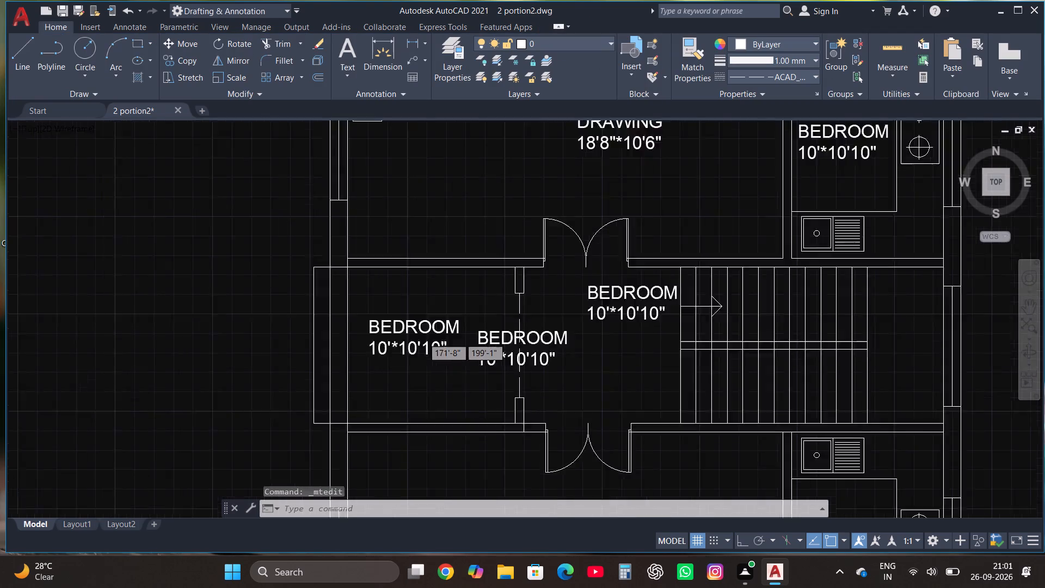
pyautogui.scroll(1, 421, 339)
pyautogui.click(395, 325)
pyautogui.rightClick(394, 325)
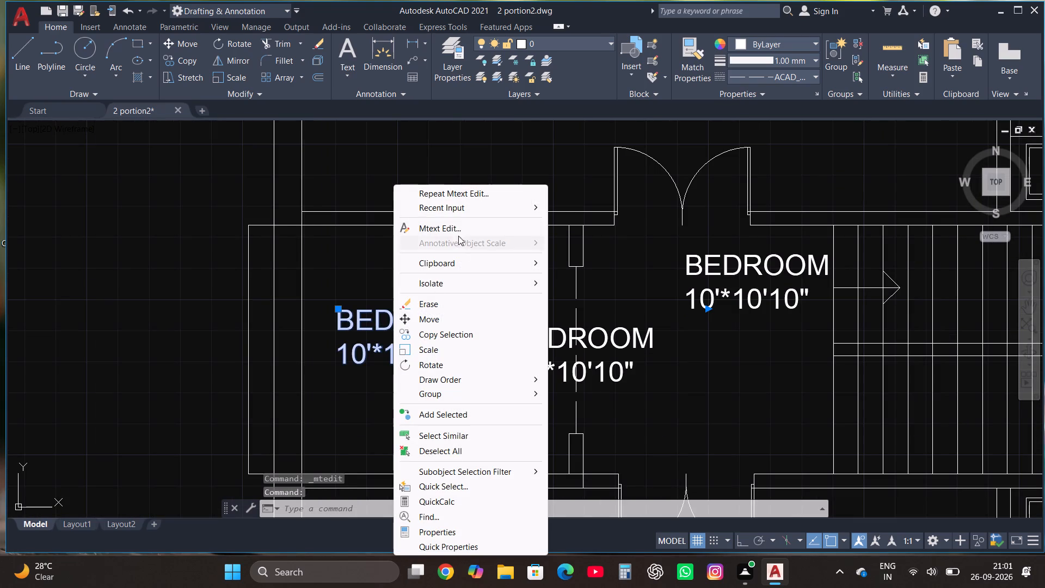
pyautogui.click(457, 230)
pyautogui.click(469, 360)
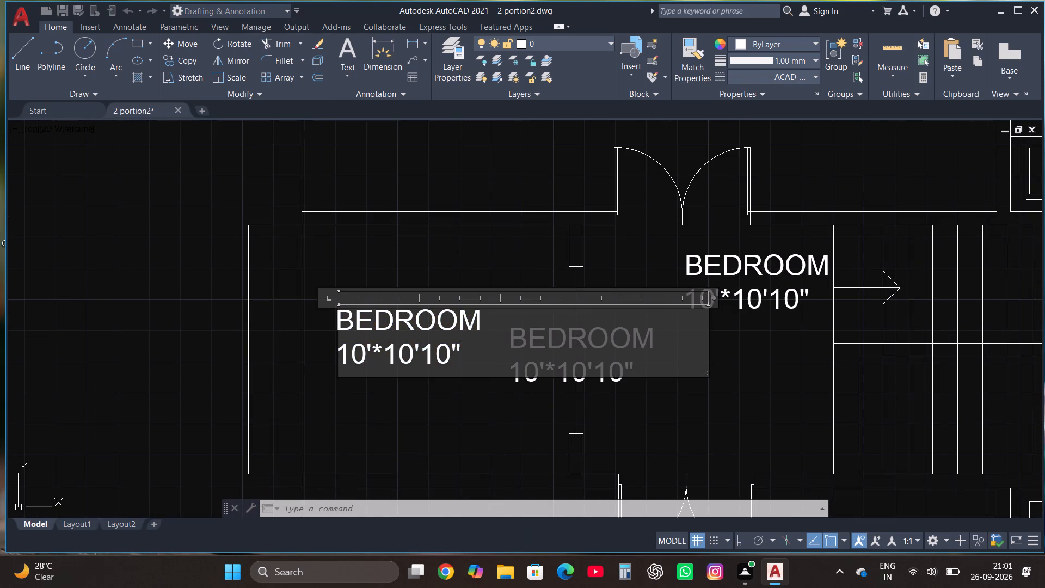
pyautogui.press('BackSpace')
pyautogui.press('BackSpace')
pyautogui.press('BackSpace')
pyautogui.press('BackSpace')
pyautogui.press('BackSpace')
pyautogui.press('BackSpace')
pyautogui.press('BackSpace')
pyautogui.press('BackSpace')
pyautogui.press('BackSpace')
pyautogui.press('BackSpace')
pyautogui.press('BackSpace')
pyautogui.press('BackSpace')
pyautogui.press('BackSpace')
pyautogui.press('BackSpace')
pyautogui.press('BackSpace')
pyautogui.press('BackSpace')
pyautogui.press('BackSpace')
pyautogui.press('BackSpace')
pyautogui.press('BackSpace')
pyautogui.press('BackSpace')
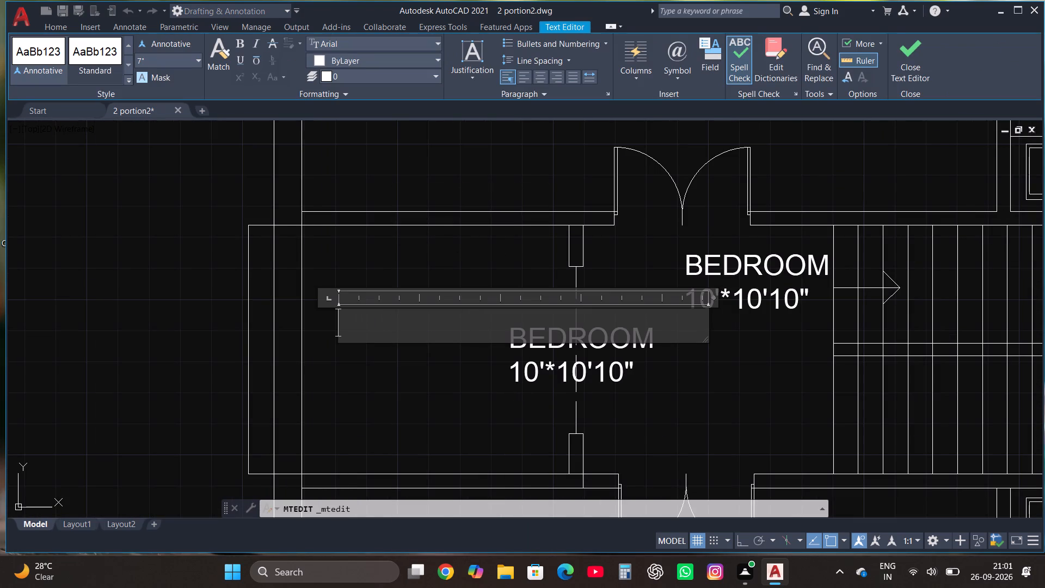
pyautogui.write('VER')
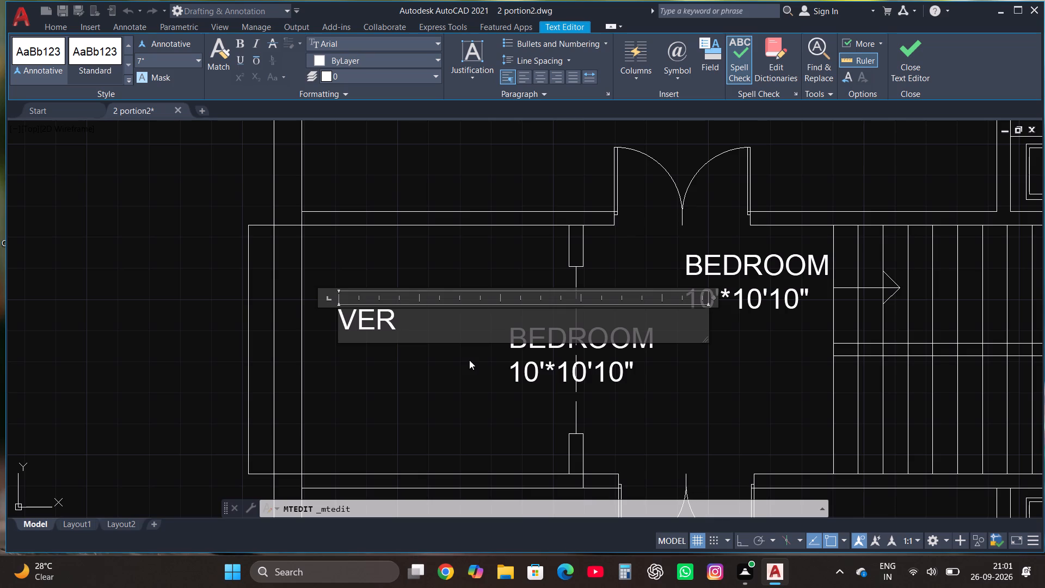
pyautogui.write('AN')
pyautogui.write('DA')
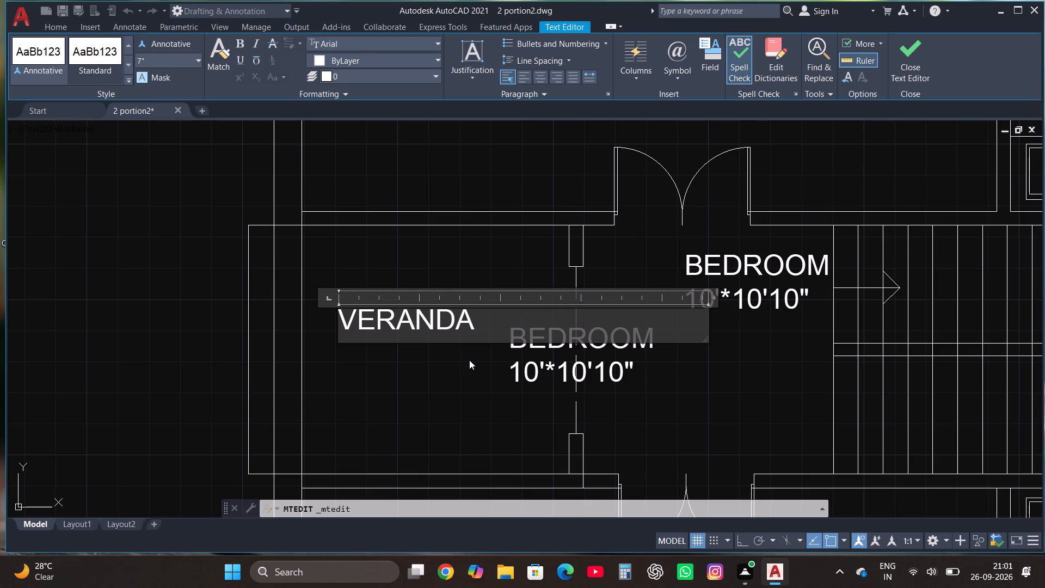
pyautogui.write('7\'2"')
pyautogui.press('BackSpace')
pyautogui.press('BackSpace')
pyautogui.press('BackSpace')
pyautogui.press('BackSpace')
pyautogui.press('Return')
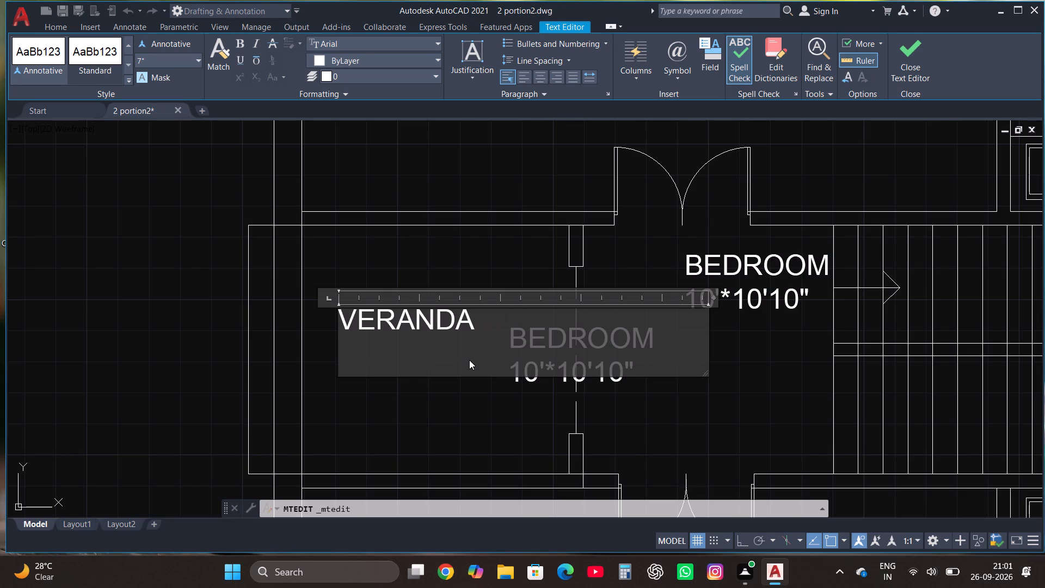
pyautogui.write('7\'2"')
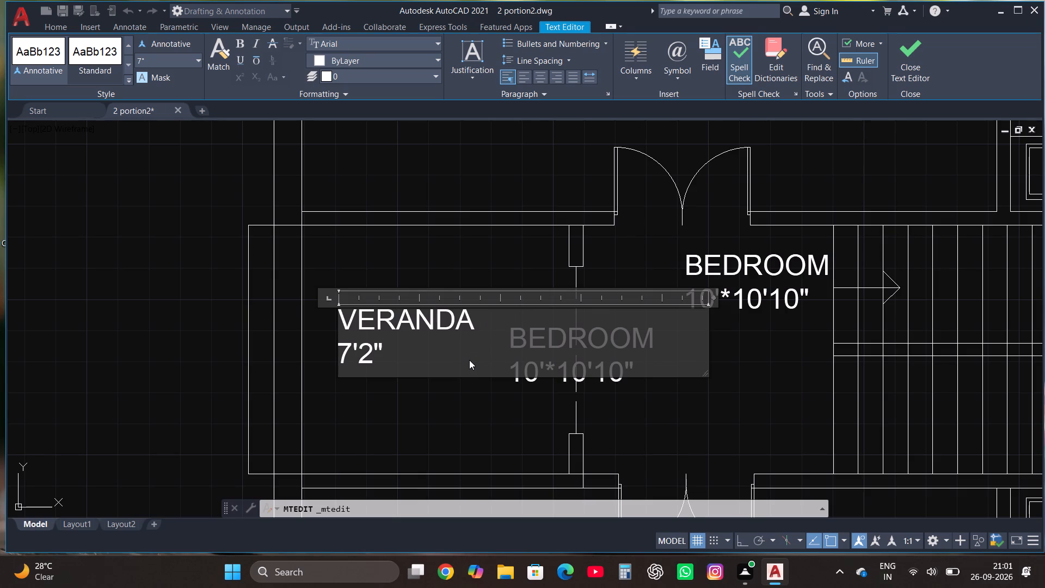
pyautogui.press('*')
pyautogui.write("6'")
pyautogui.write('8"')
pyautogui.click(915, 58)
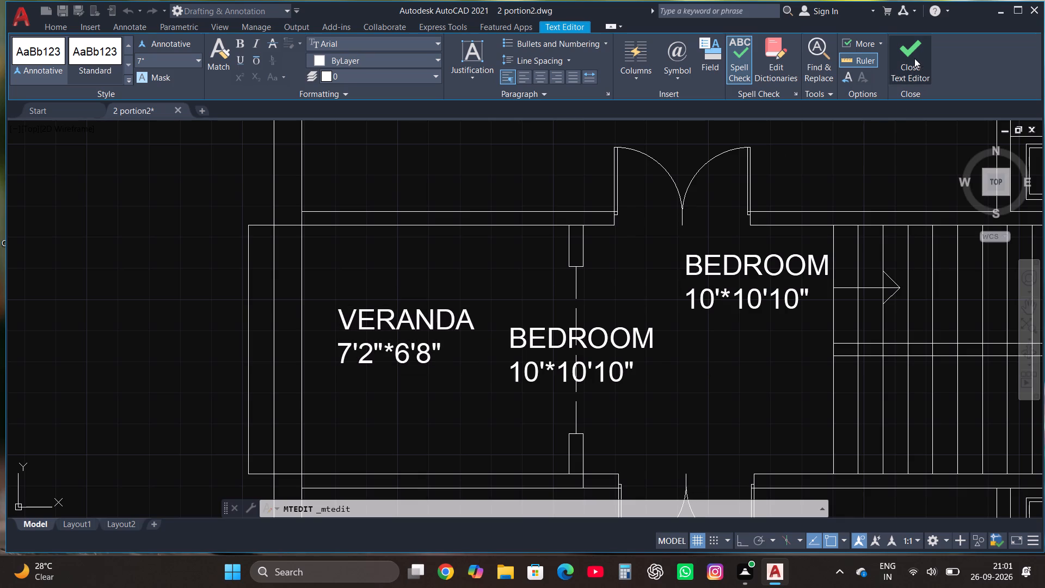
# Replace the text of the copied bedroom label on the dashed line east of the veranda with GRIL.
pyautogui.scroll(-1, 448, 277)
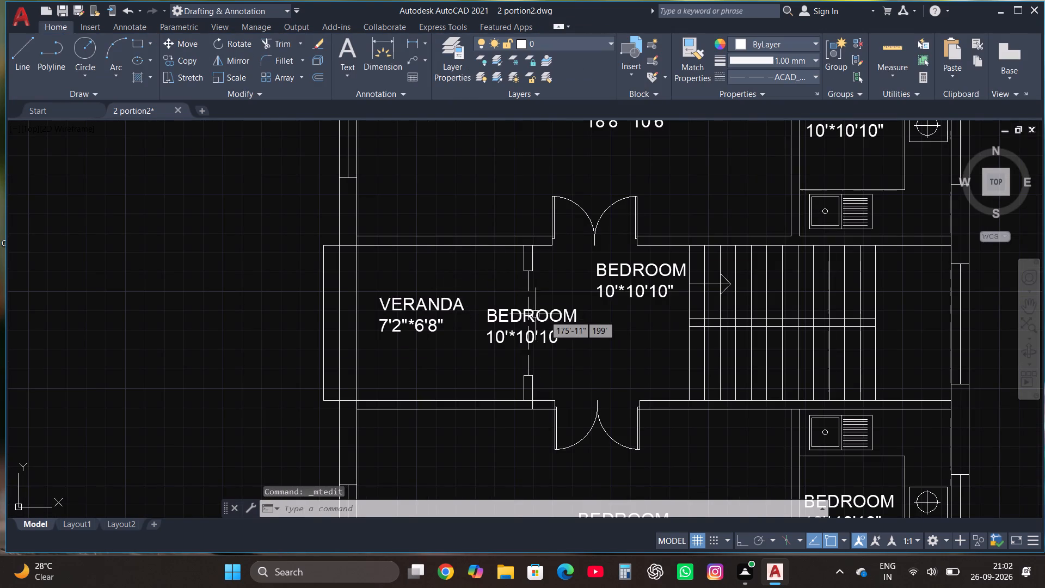
pyautogui.scroll(2, 547, 315)
pyautogui.click(443, 311)
pyautogui.rightClick(442, 312)
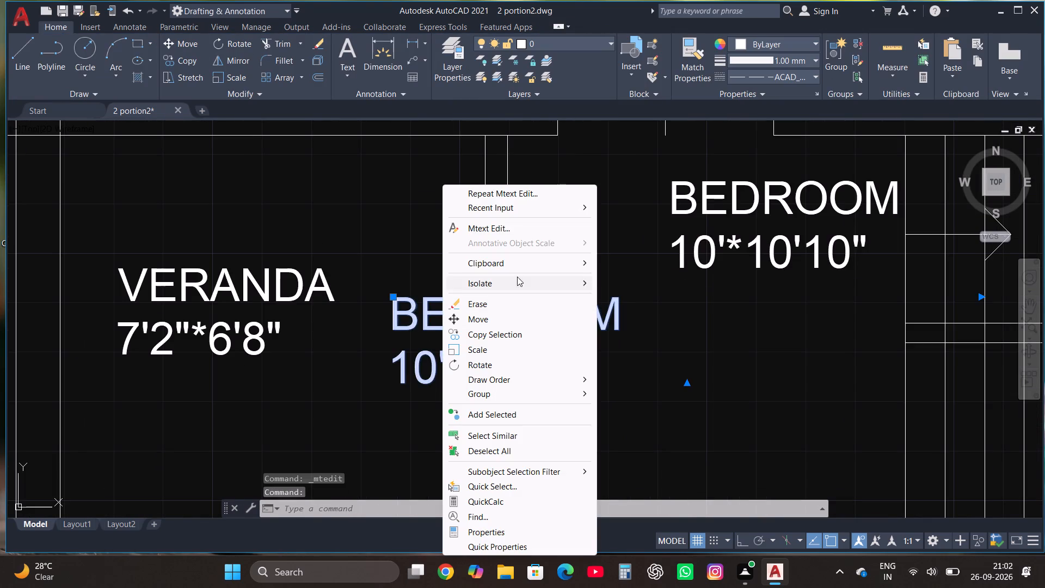
pyautogui.click(513, 229)
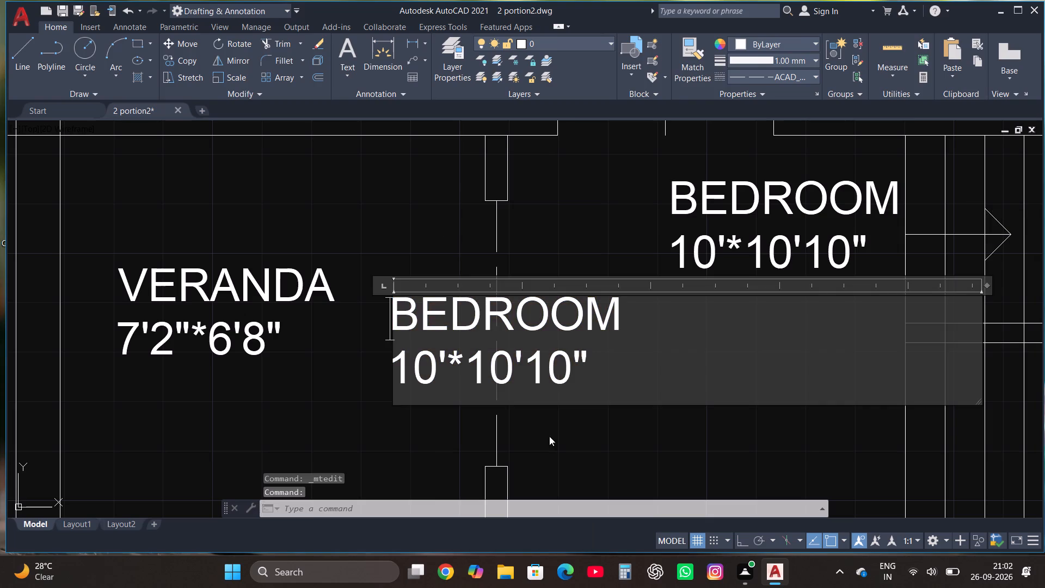
pyautogui.click(614, 364)
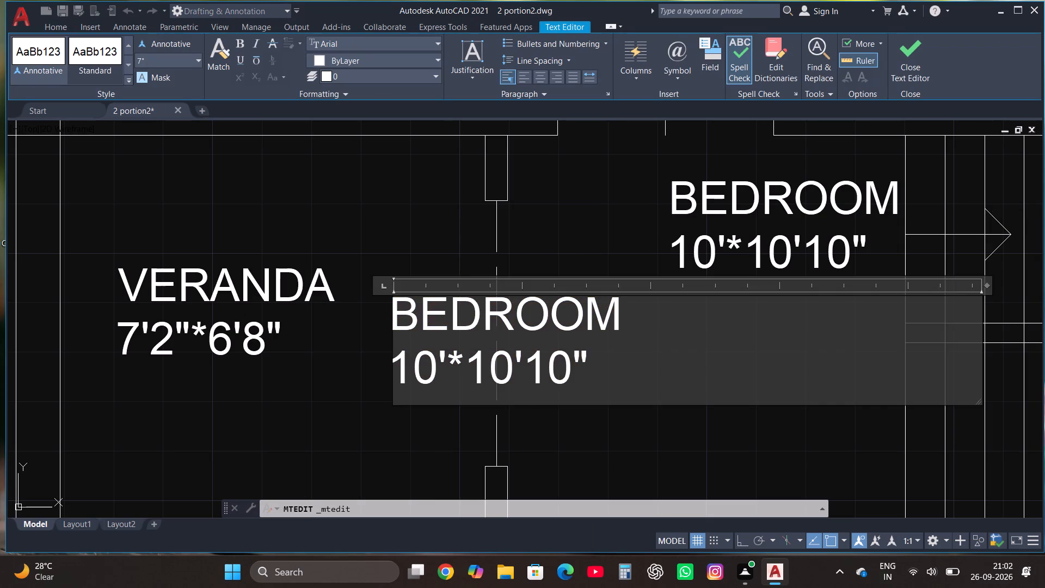
pyautogui.press('BackSpace')
pyautogui.press('BackSpace')
pyautogui.press('BackSpace')
pyautogui.press('BackSpace')
pyautogui.press('BackSpace')
pyautogui.press('BackSpace')
pyautogui.press('BackSpace')
pyautogui.press('BackSpace')
pyautogui.press('BackSpace')
pyautogui.press('BackSpace')
pyautogui.press('BackSpace')
pyautogui.press('BackSpace')
pyautogui.press('BackSpace')
pyautogui.press('BackSpace')
pyautogui.press('BackSpace')
pyautogui.press('BackSpace')
pyautogui.press('BackSpace')
pyautogui.press('BackSpace')
pyautogui.press('BackSpace')
pyautogui.press('BackSpace')
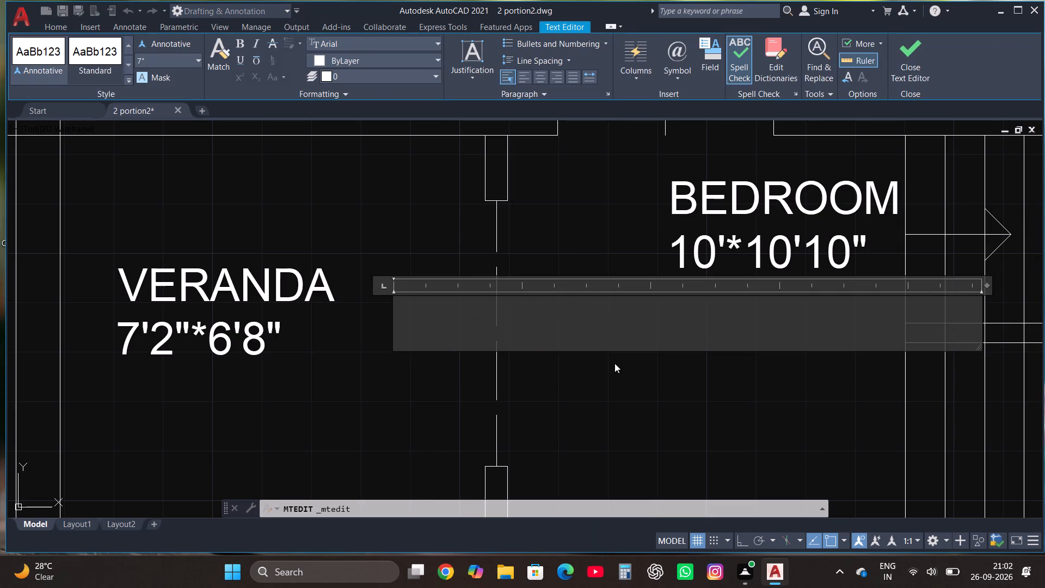
pyautogui.write('GRIL')
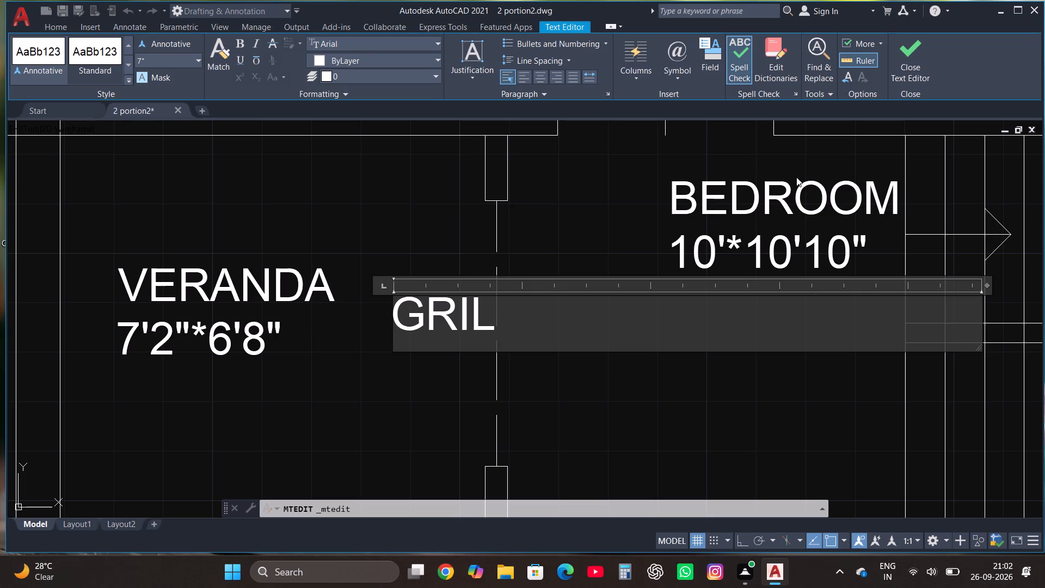
pyautogui.click(914, 38)
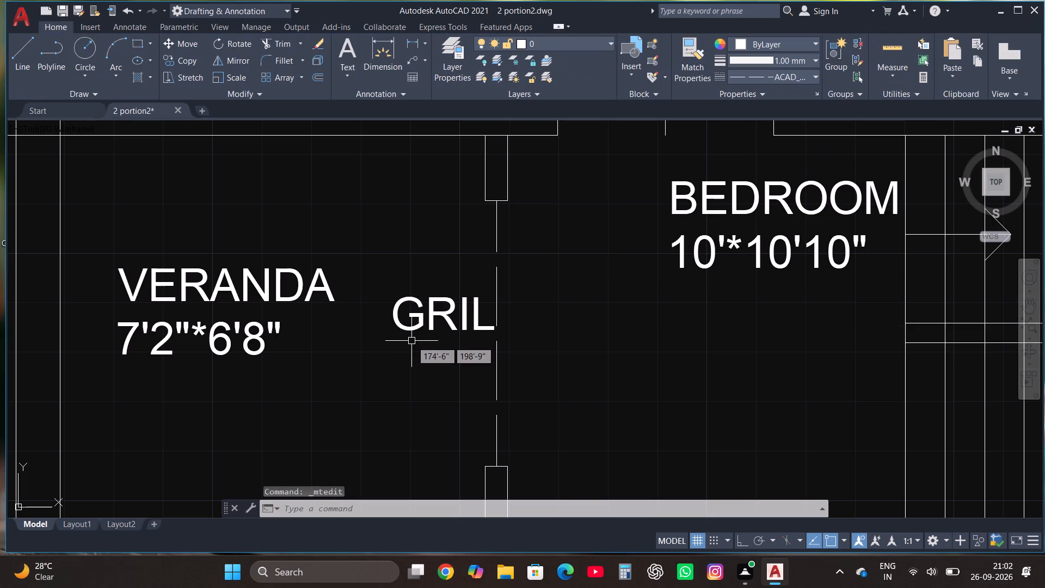
# Rotate the GRIL label 90 degrees clockwise with Ortho on so it runs vertically alongside the dashed line.
pyautogui.scroll(-2, 386, 345)
pyautogui.scroll(2, 418, 340)
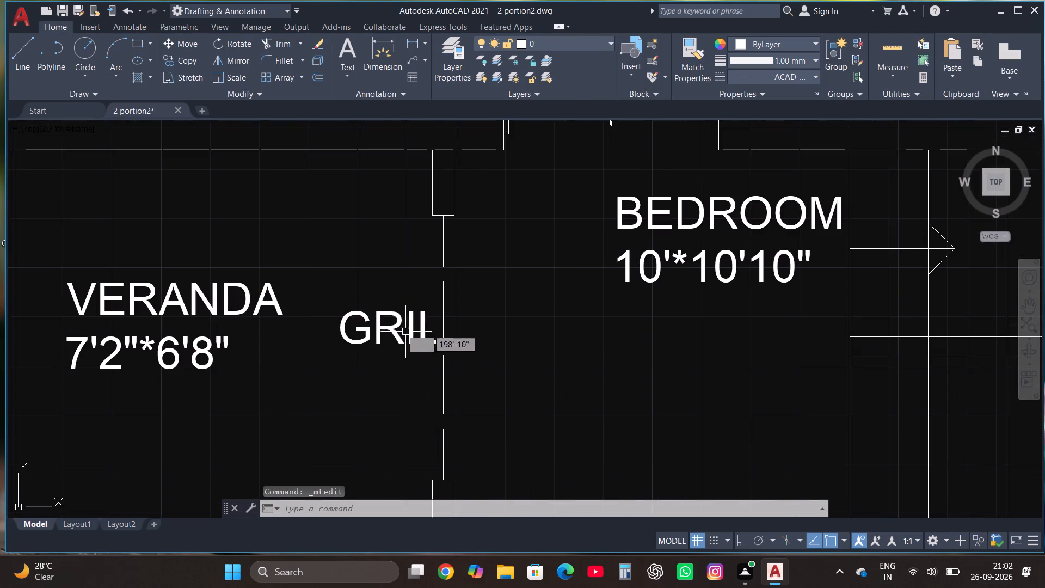
pyautogui.click(386, 317)
pyautogui.scroll(1, 402, 344)
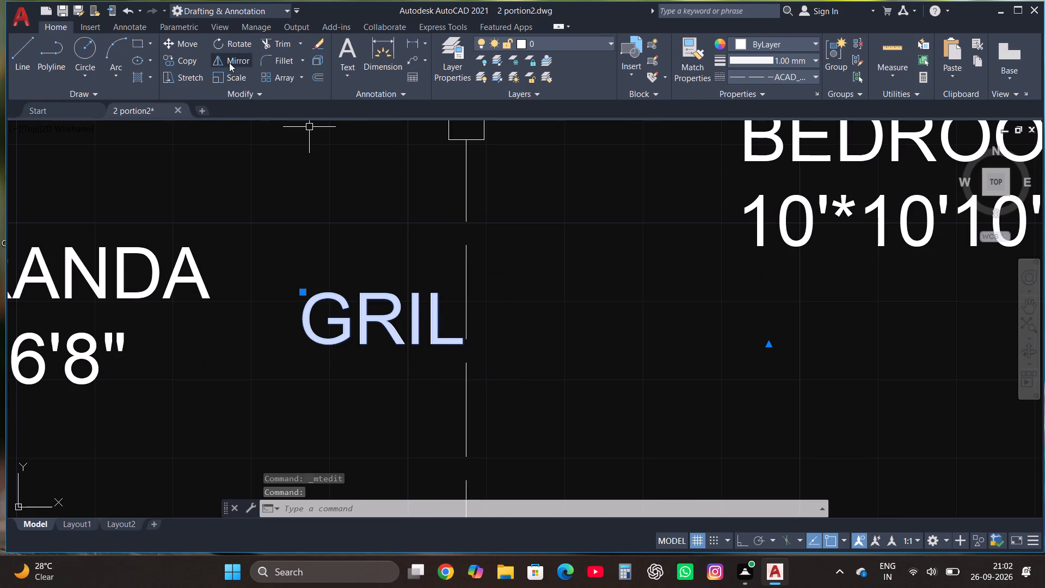
pyautogui.click(241, 44)
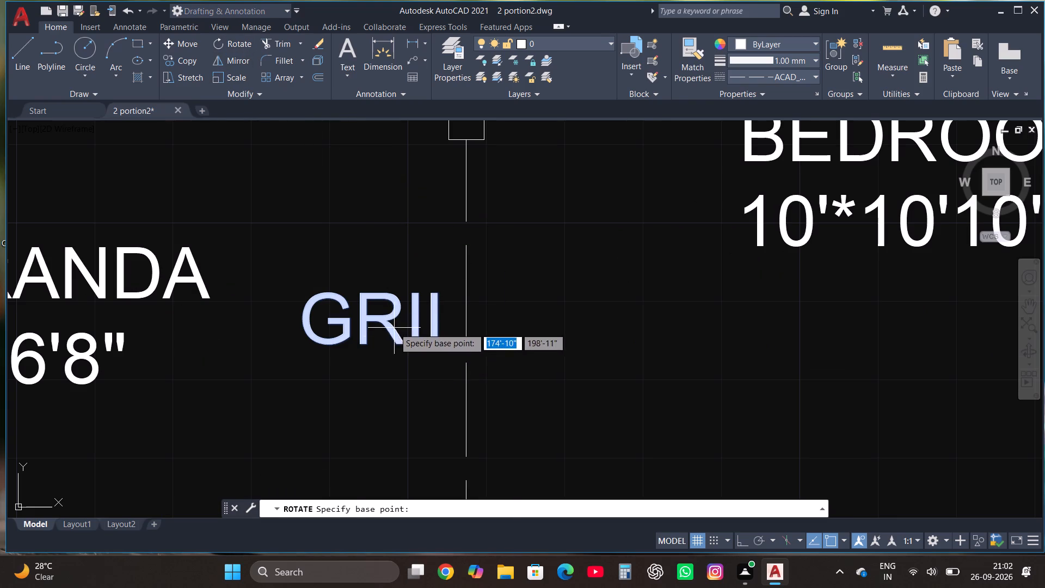
pyautogui.click(395, 328)
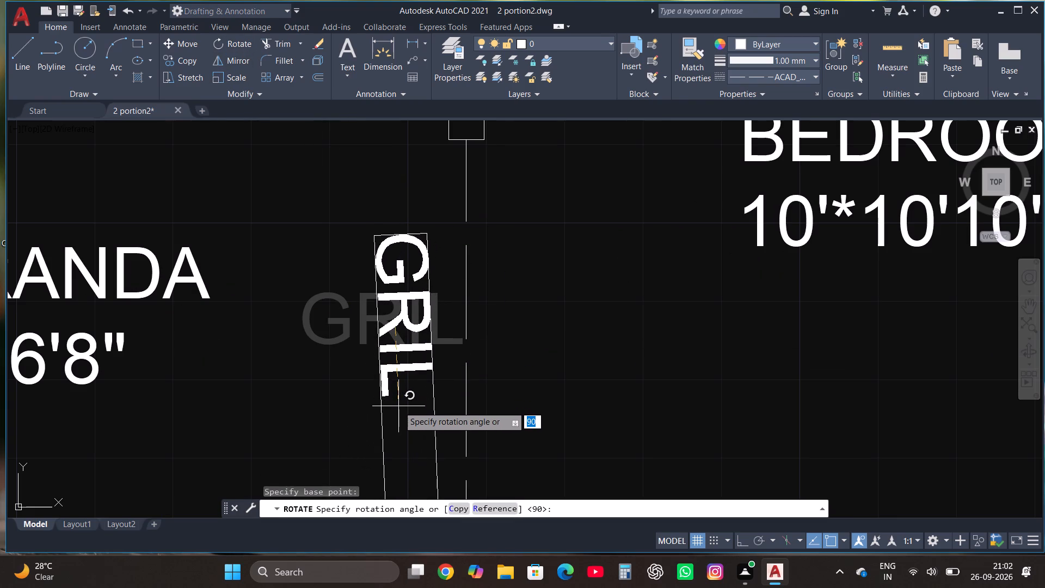
pyautogui.press('F8')
pyautogui.click(398, 406)
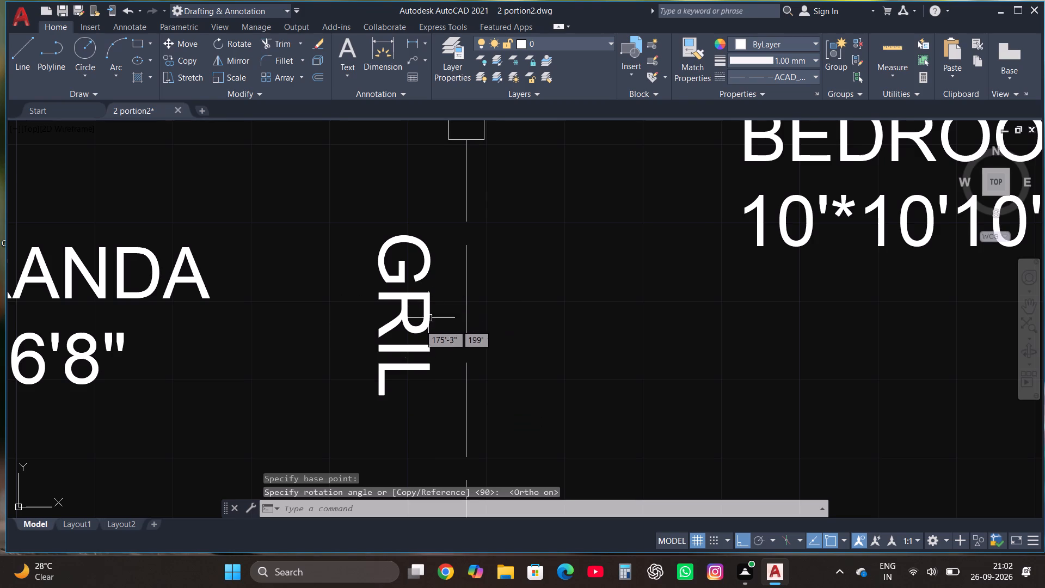
# Replace the text of the copied bedroom label beside the staircase with UP.
pyautogui.scroll(-3, 386, 352)
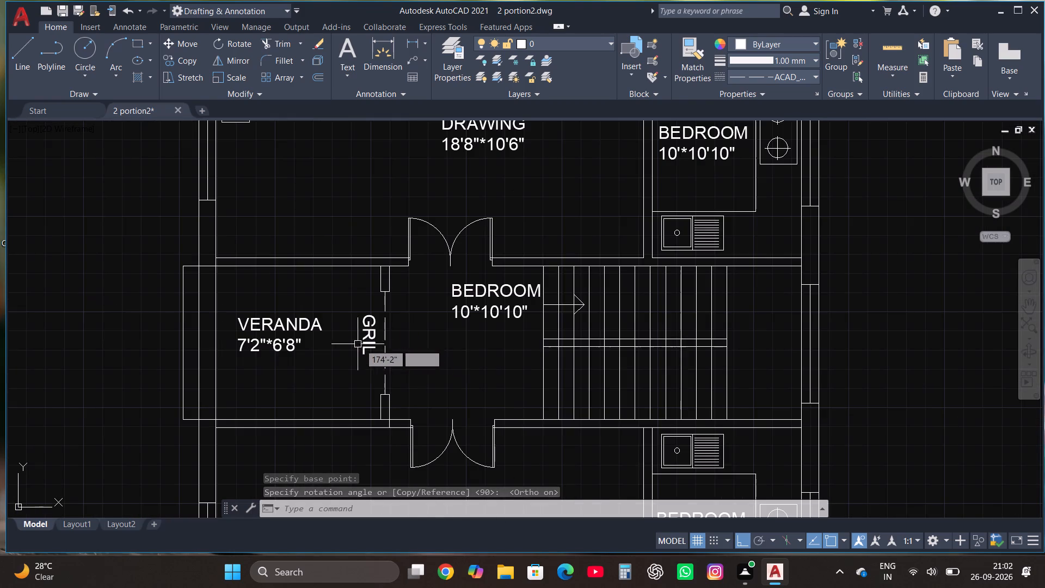
pyautogui.scroll(2, 525, 297)
pyautogui.click(496, 285)
pyautogui.rightClick(496, 285)
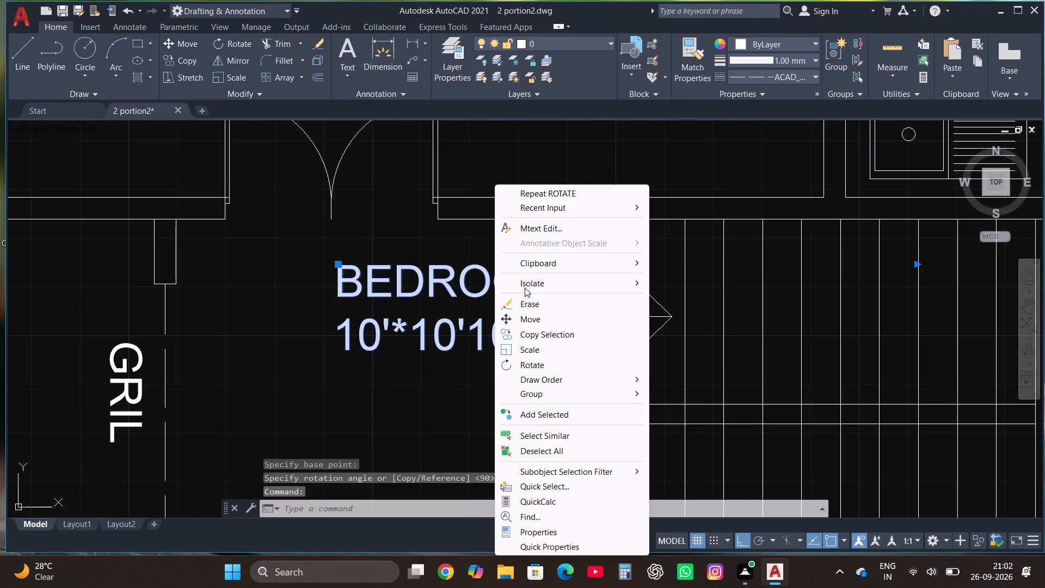
pyautogui.click(557, 232)
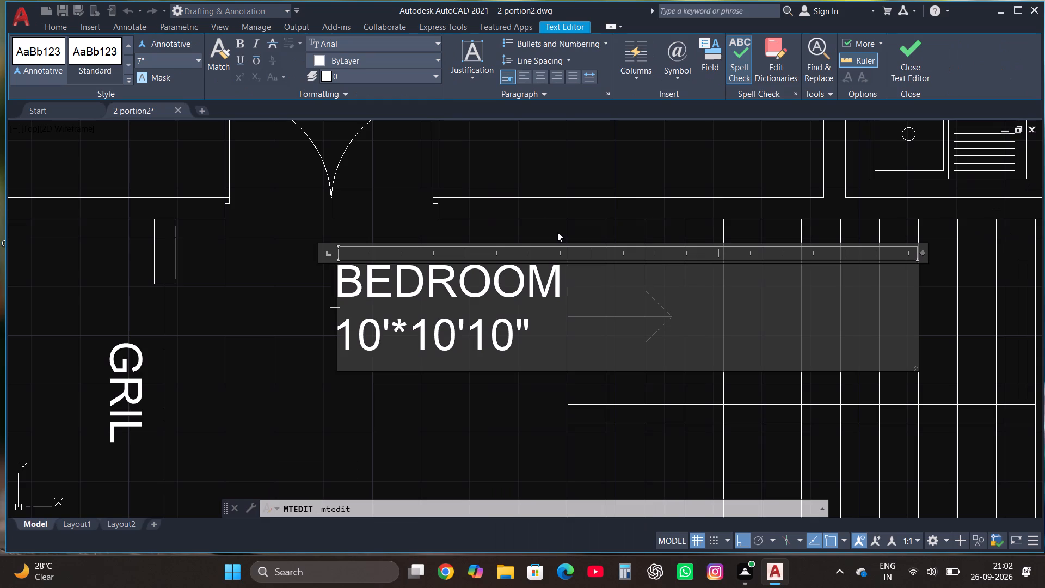
pyautogui.click(543, 349)
pyautogui.press('BackSpace')
pyautogui.press('BackSpace')
pyautogui.press('BackSpace')
pyautogui.press('BackSpace')
pyautogui.press('BackSpace')
pyautogui.press('BackSpace')
pyautogui.press('BackSpace')
pyautogui.press('BackSpace')
pyautogui.press('BackSpace')
pyautogui.press('BackSpace')
pyautogui.press('BackSpace')
pyautogui.press('BackSpace')
pyautogui.press('BackSpace')
pyautogui.press('BackSpace')
pyautogui.press('BackSpace')
pyautogui.press('BackSpace')
pyautogui.press('BackSpace')
pyautogui.press('BackSpace')
pyautogui.press('BackSpace')
pyautogui.press('BackSpace')
pyautogui.write('UP')
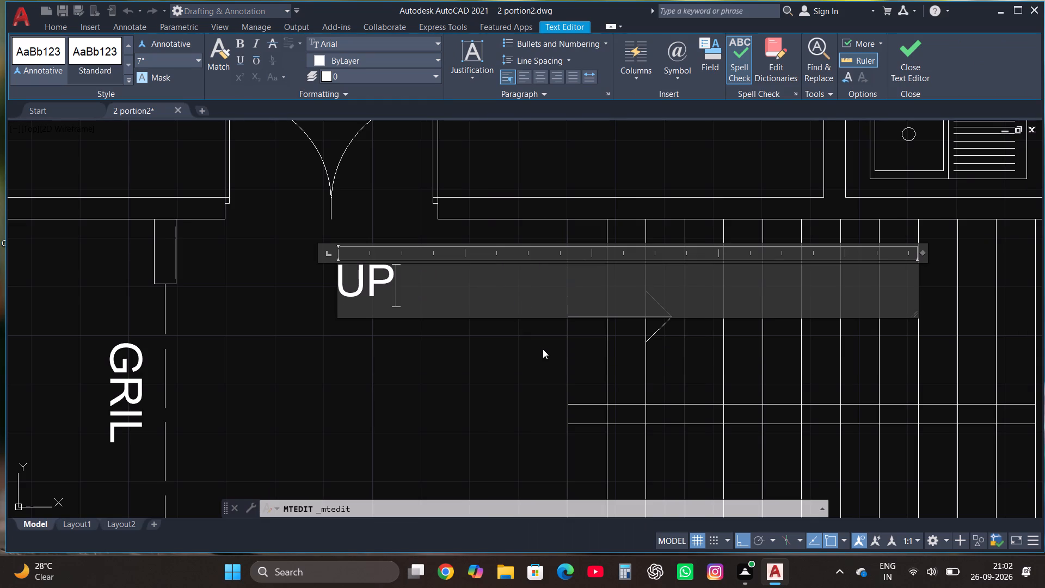
pyautogui.click(900, 55)
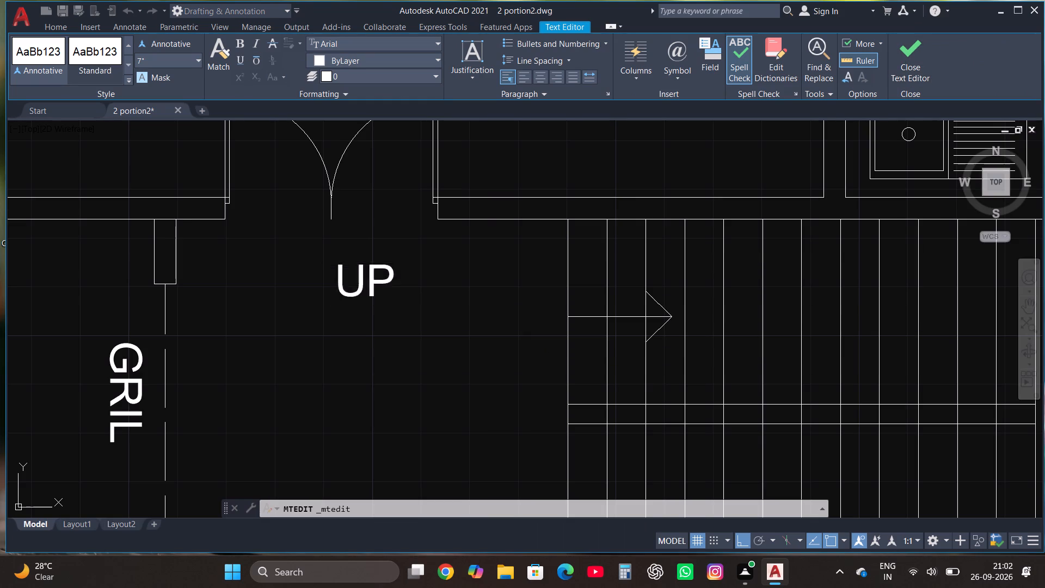
# Move the UP label with Ortho off to sit just before the tail of the staircase arrow.
pyautogui.scroll(-1, 605, 256)
pyautogui.scroll(1, 511, 277)
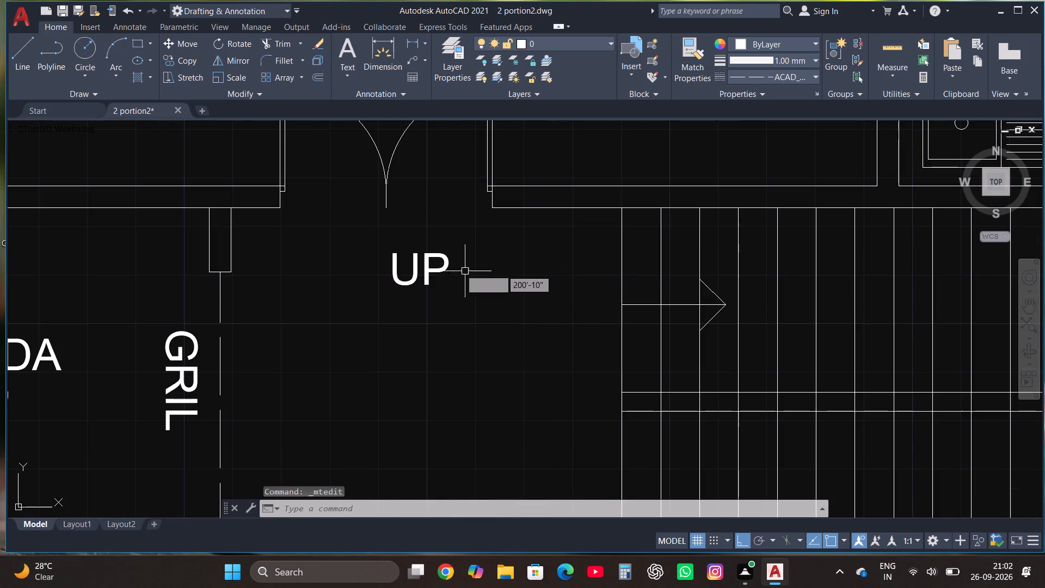
pyautogui.click(440, 265)
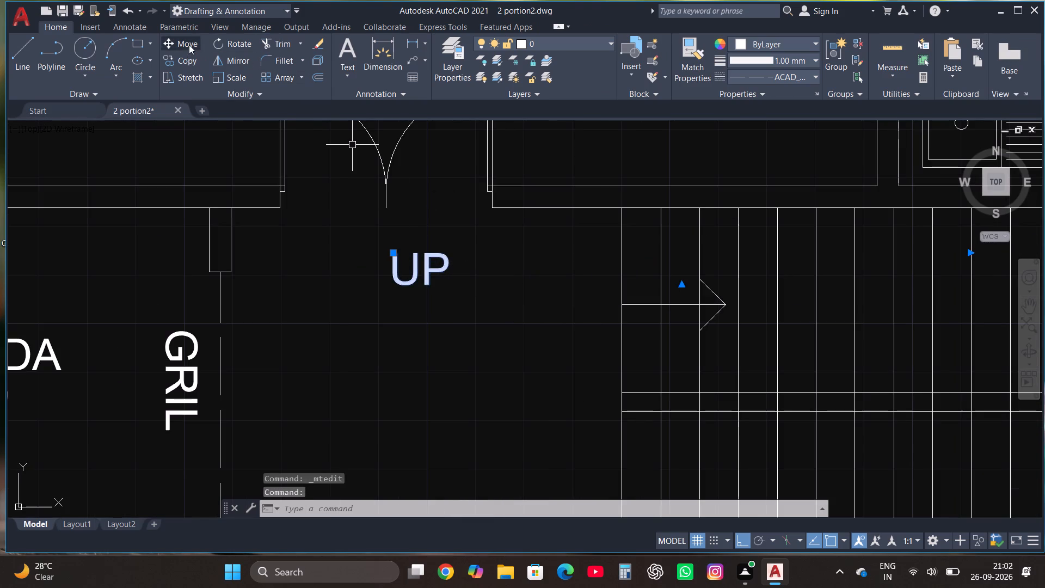
pyautogui.click(189, 45)
pyautogui.click(409, 275)
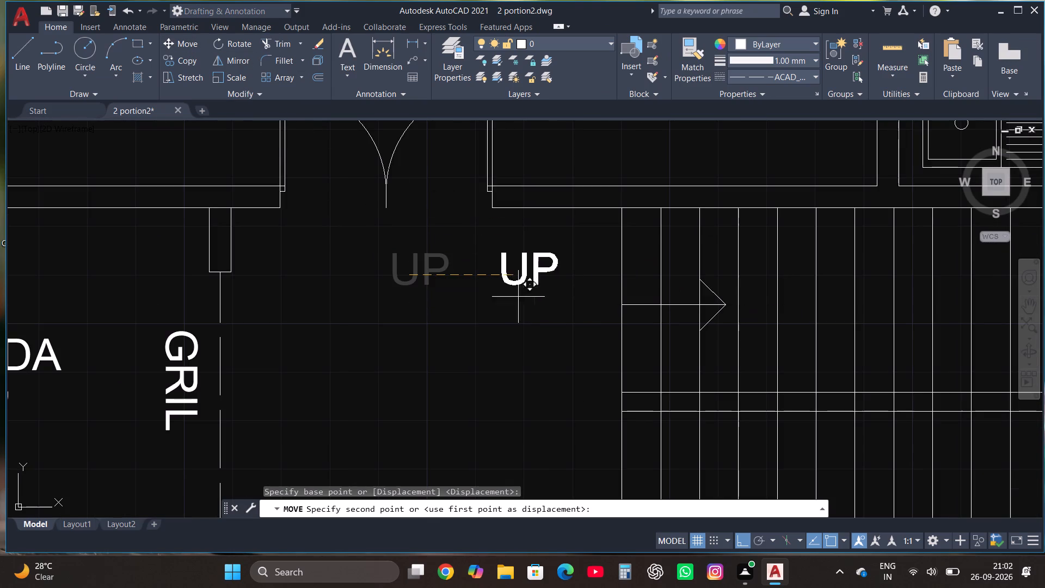
pyautogui.press('F8')
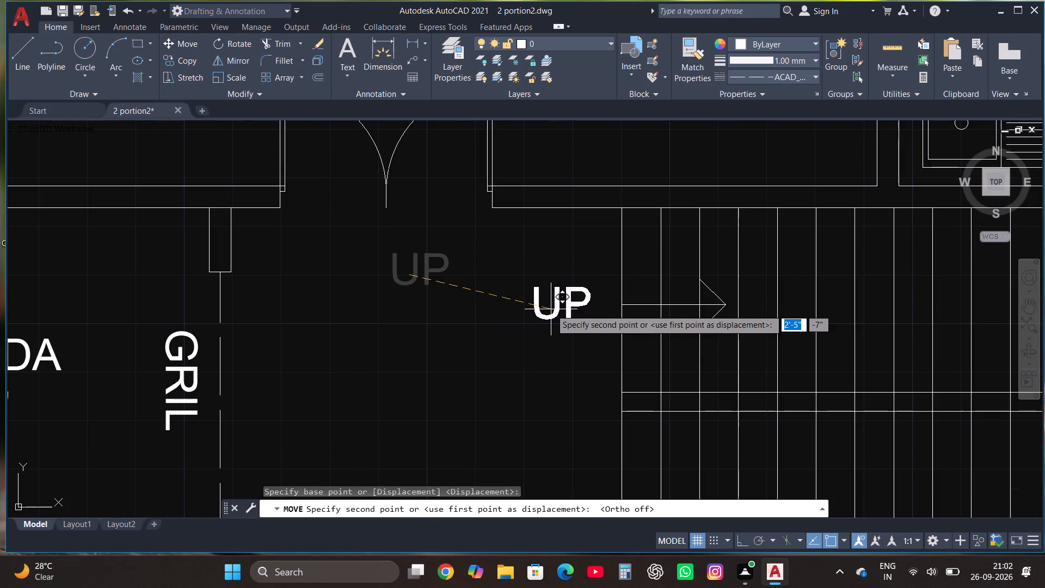
pyautogui.click(569, 315)
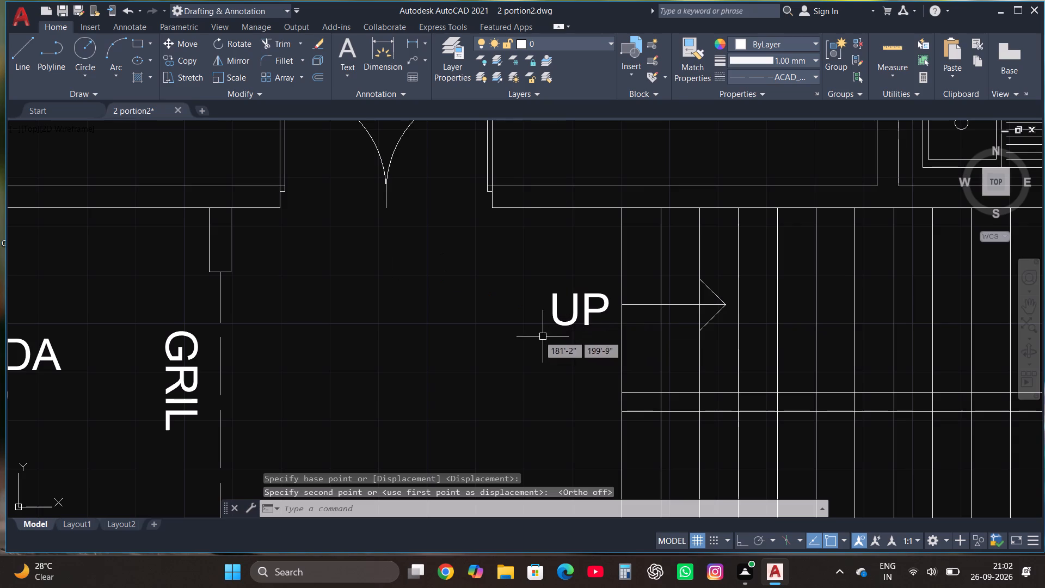
# Replace the label text in the large south hall with DRAWING and the size 18'8"*10'6" on a second line.
pyautogui.scroll(-2, 532, 179)
pyautogui.scroll(-1, 602, 193)
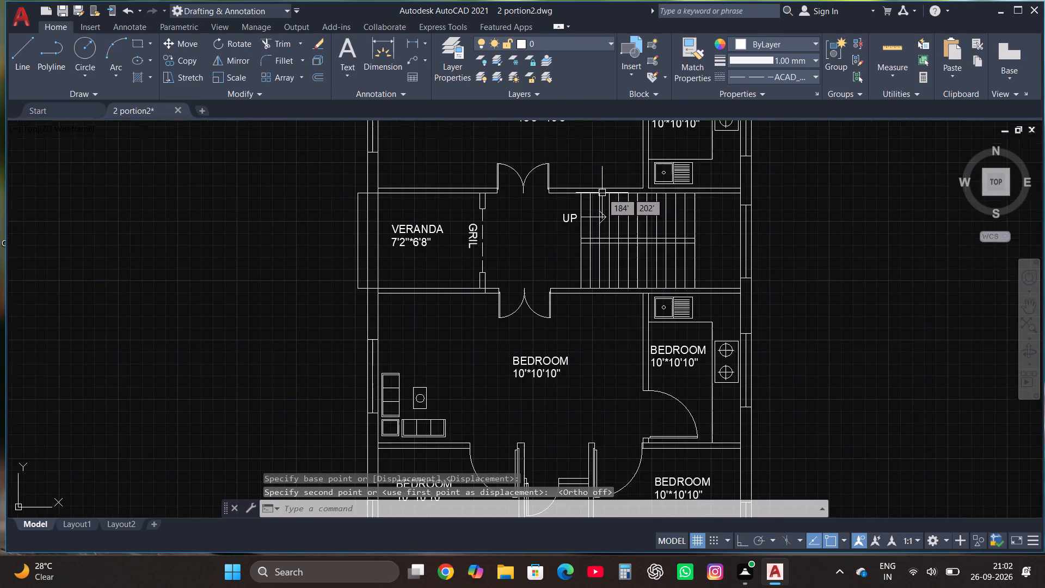
pyautogui.scroll(3, 602, 402)
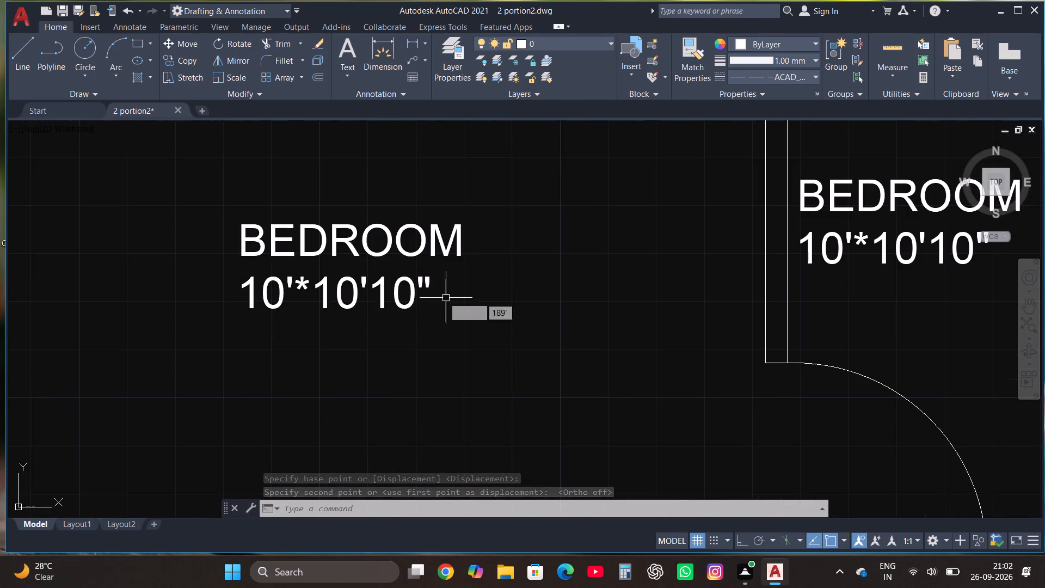
pyautogui.click(388, 250)
pyautogui.rightClick(386, 250)
pyautogui.click(452, 231)
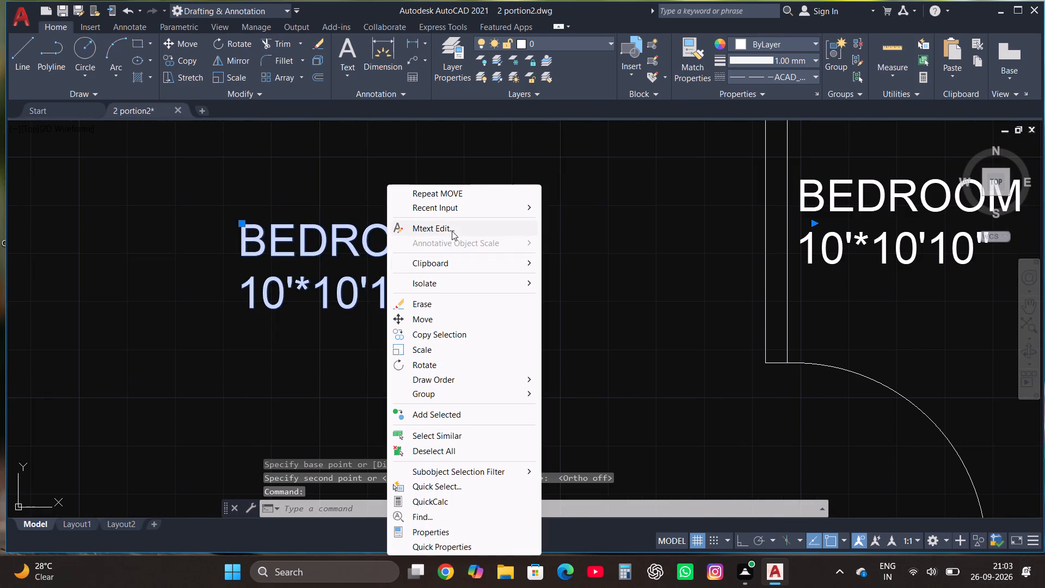
pyautogui.click(435, 293)
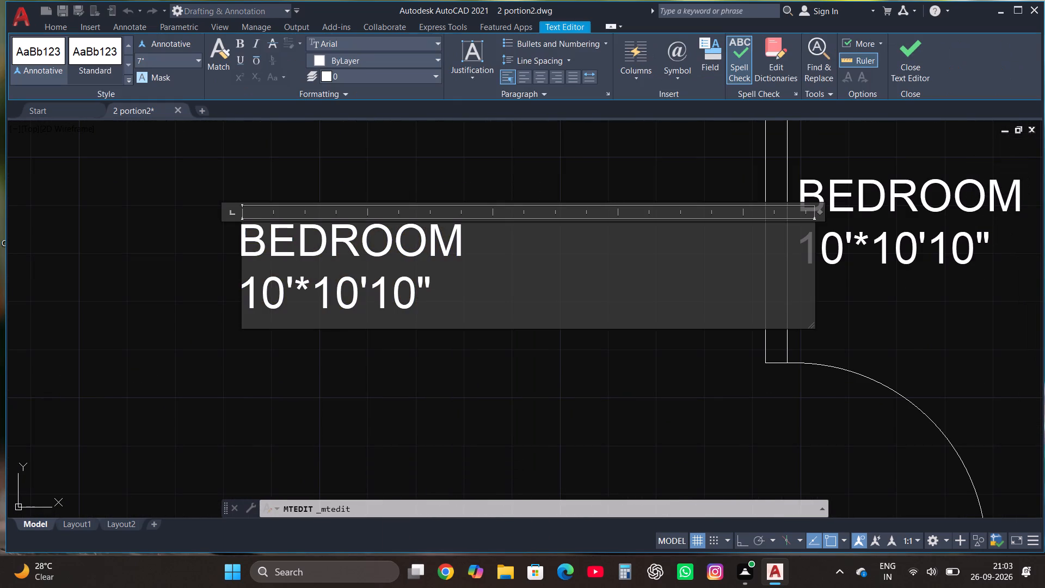
pyautogui.press('BackSpace')
pyautogui.press('BackSpace')
pyautogui.press('BackSpace')
pyautogui.press('BackSpace')
pyautogui.press('BackSpace')
pyautogui.press('BackSpace')
pyautogui.press('BackSpace')
pyautogui.press('BackSpace')
pyautogui.press('BackSpace')
pyautogui.press('BackSpace')
pyautogui.press('BackSpace')
pyautogui.press('BackSpace')
pyautogui.press('BackSpace')
pyautogui.press('BackSpace')
pyautogui.press('BackSpace')
pyautogui.press('BackSpace')
pyautogui.press('BackSpace')
pyautogui.press('BackSpace')
pyautogui.press('BackSpace')
pyautogui.press('BackSpace')
pyautogui.write('DRAWING')
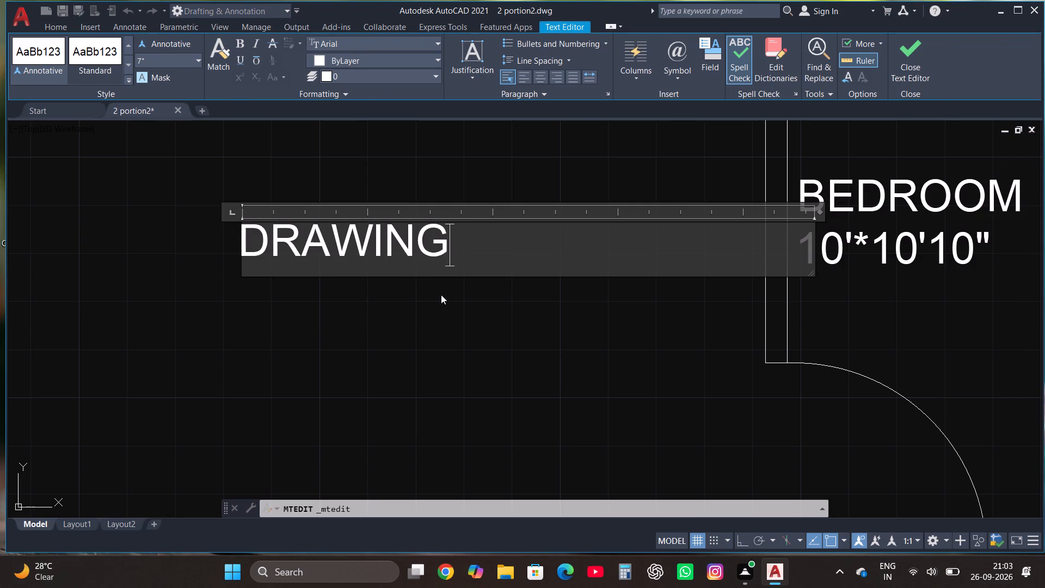
pyautogui.press('Return')
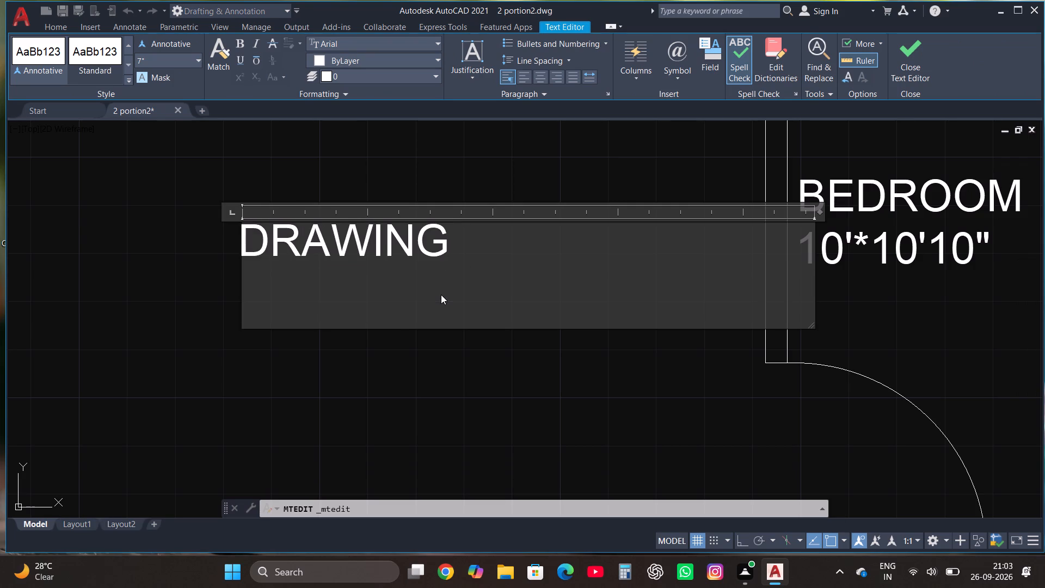
pyautogui.write('18\'8"*')
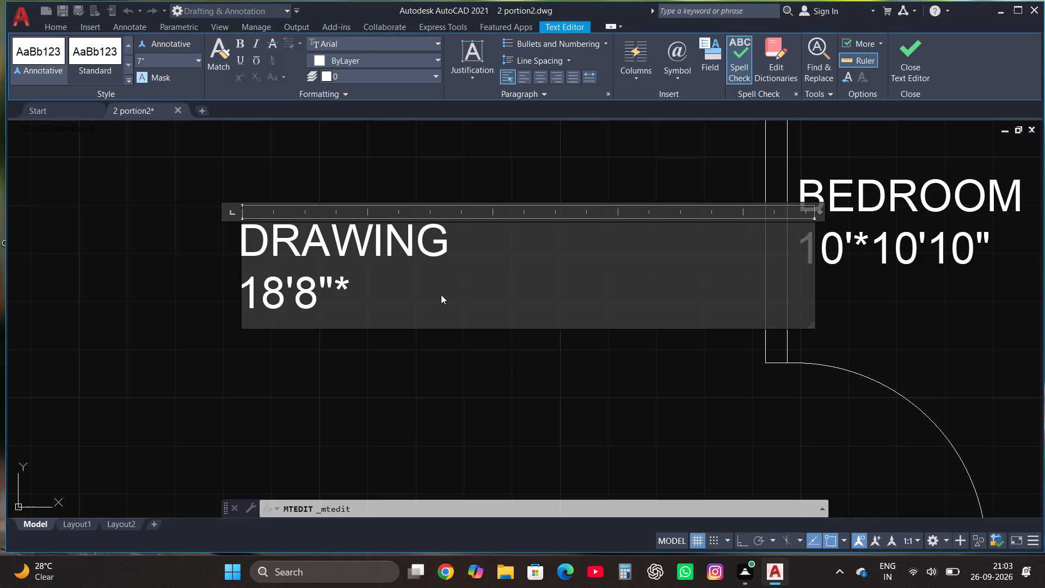
pyautogui.write('10\'6"')
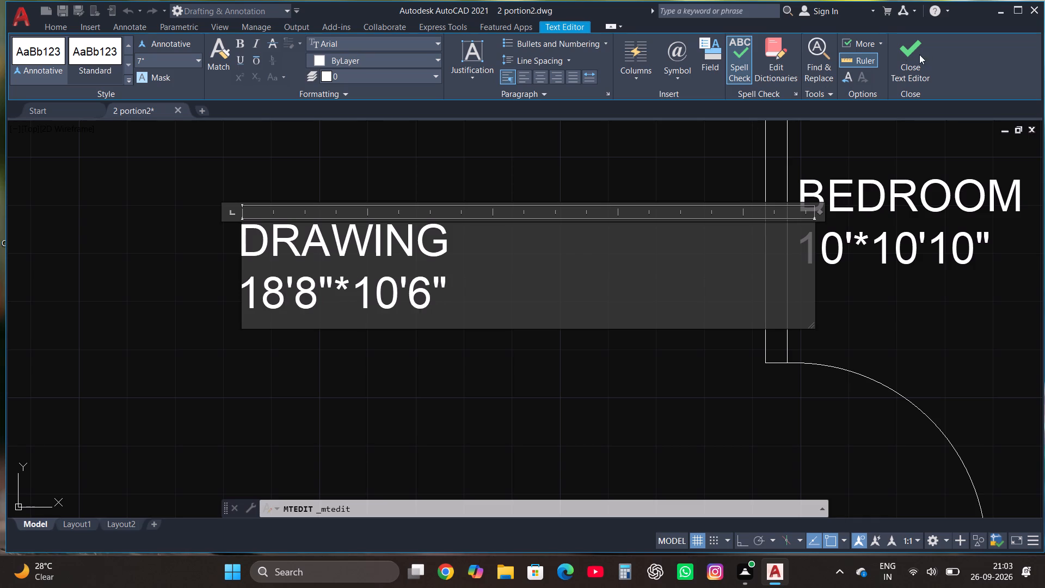
pyautogui.click(910, 54)
pyautogui.scroll(-3, 497, 298)
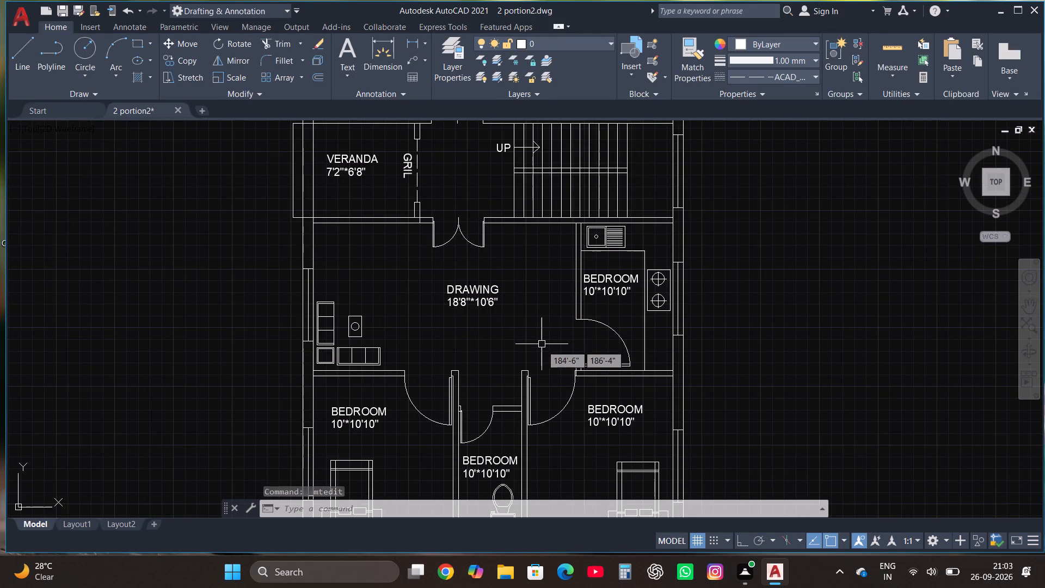
pyautogui.scroll(-1, 543, 351)
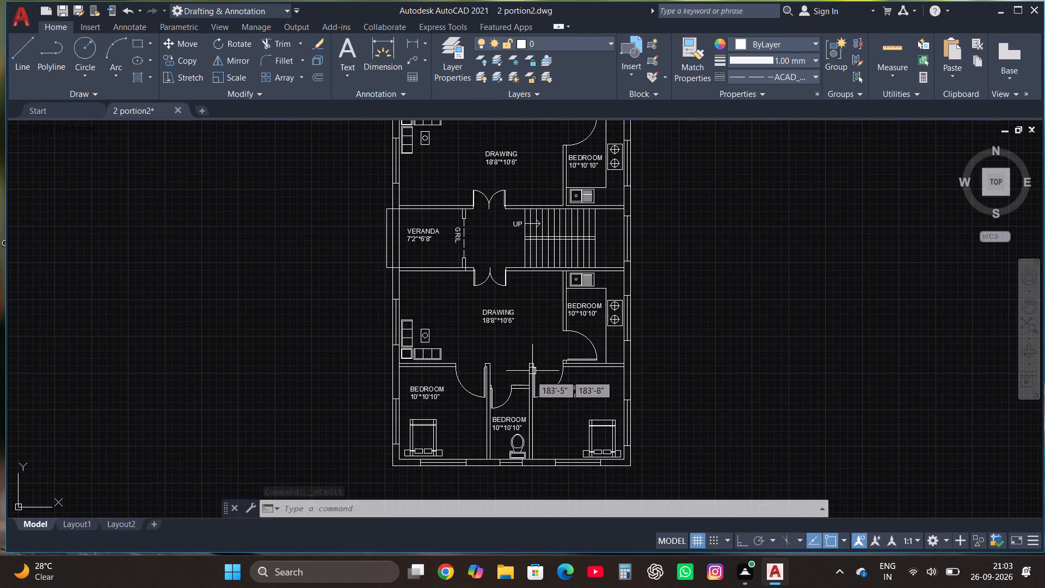
pyautogui.scroll(-1, 531, 396)
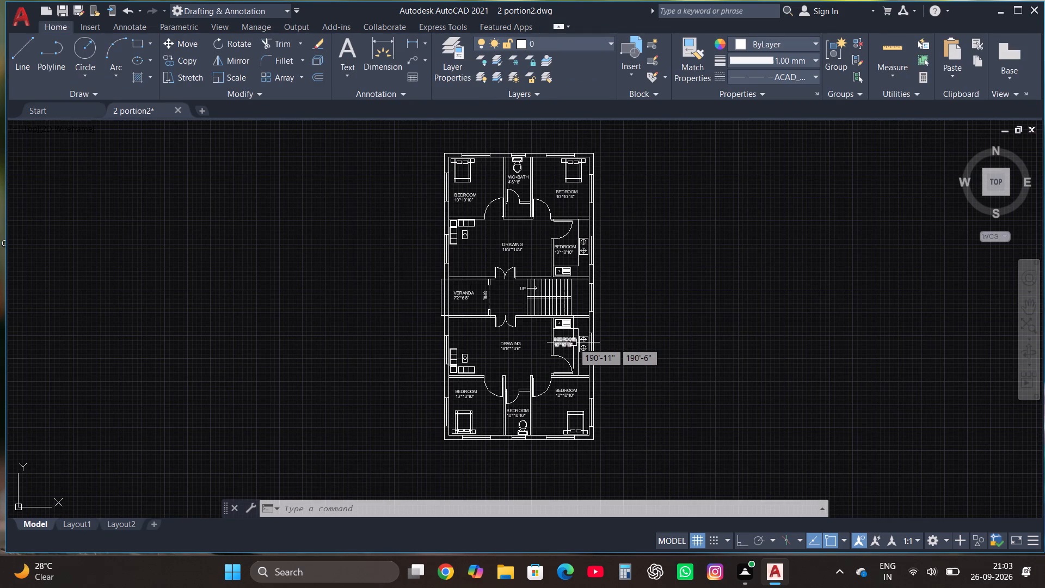
# Replace the bedroom label text in the south kitchen with KITCHEN and the size 6'6"*10'6" on a second line.
pyautogui.scroll(1, 558, 356)
pyautogui.scroll(3, 612, 339)
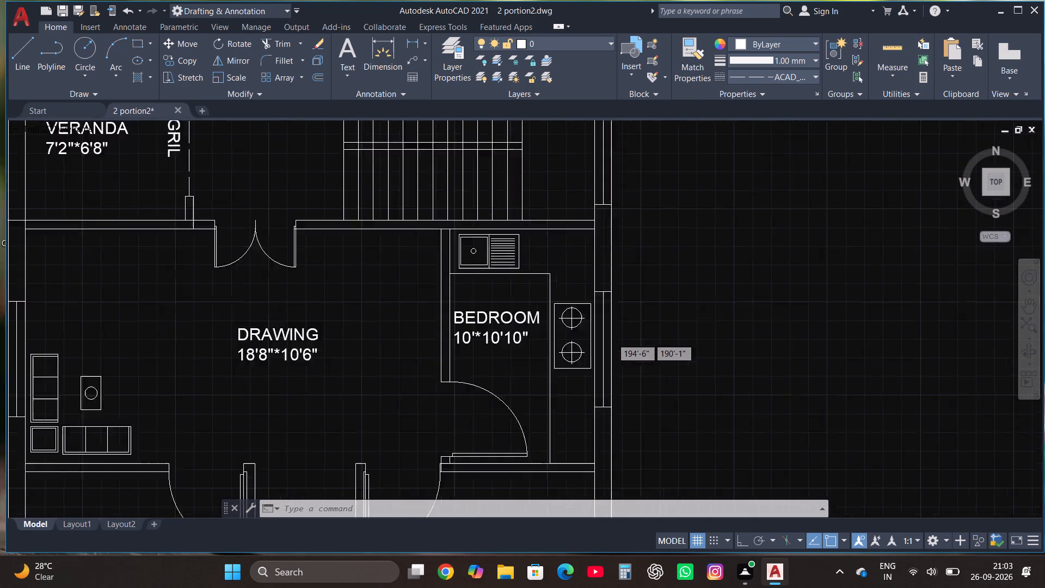
pyautogui.scroll(1, 460, 332)
pyautogui.click(391, 282)
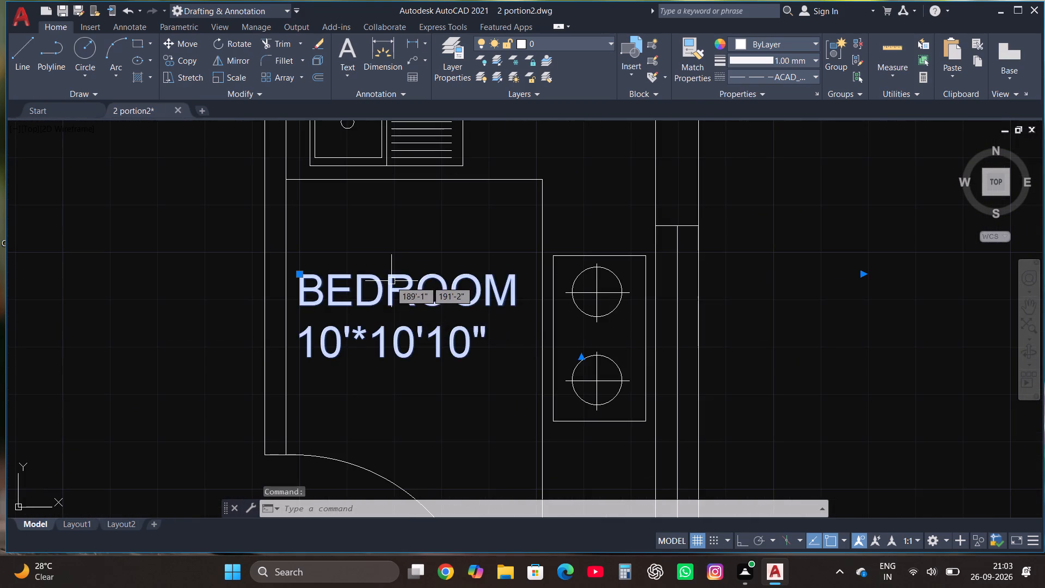
pyautogui.rightClick(390, 281)
pyautogui.click(457, 229)
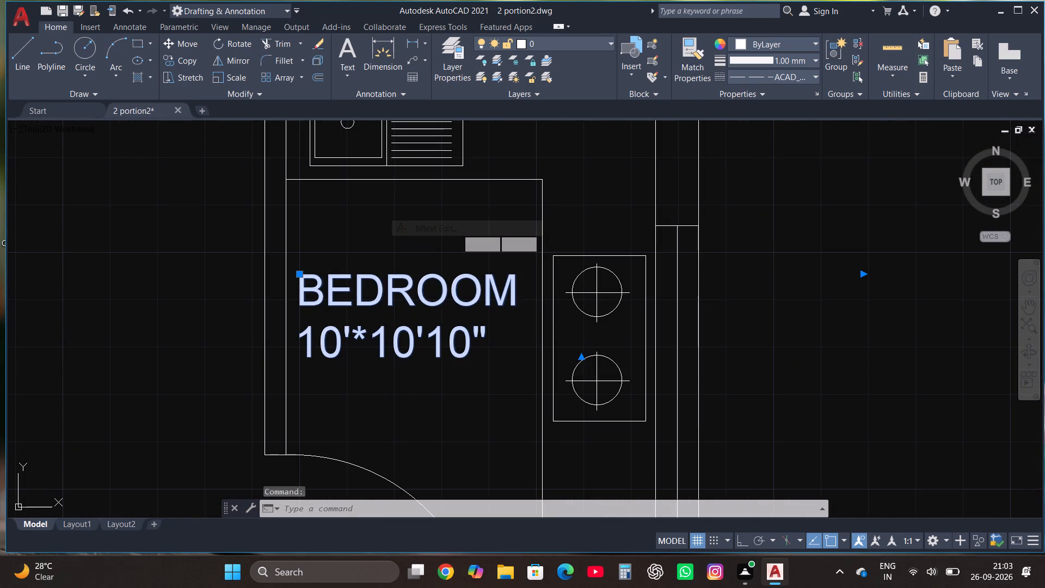
pyautogui.click(493, 350)
pyautogui.press('BackSpace')
pyautogui.press('BackSpace')
pyautogui.press('BackSpace')
pyautogui.press('BackSpace')
pyautogui.press('BackSpace')
pyautogui.press('BackSpace')
pyautogui.press('BackSpace')
pyautogui.press('BackSpace')
pyautogui.press('BackSpace')
pyautogui.press('BackSpace')
pyautogui.press('BackSpace')
pyautogui.press('BackSpace')
pyautogui.press('BackSpace')
pyautogui.press('BackSpace')
pyautogui.press('BackSpace')
pyautogui.press('BackSpace')
pyautogui.press('BackSpace')
pyautogui.press('BackSpace')
pyautogui.press('BackSpace')
pyautogui.press('BackSpace')
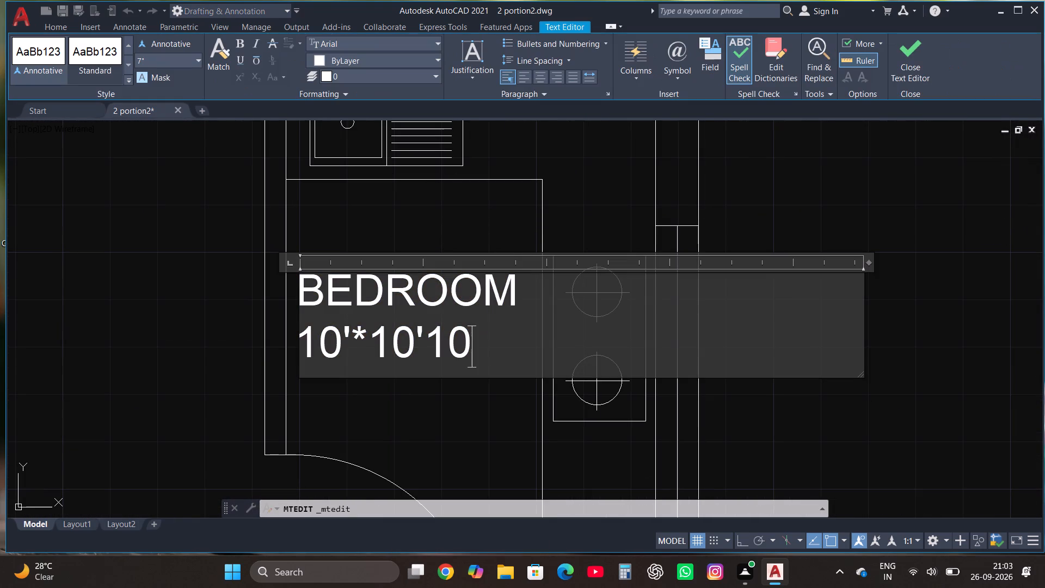
pyautogui.write('KITCH')
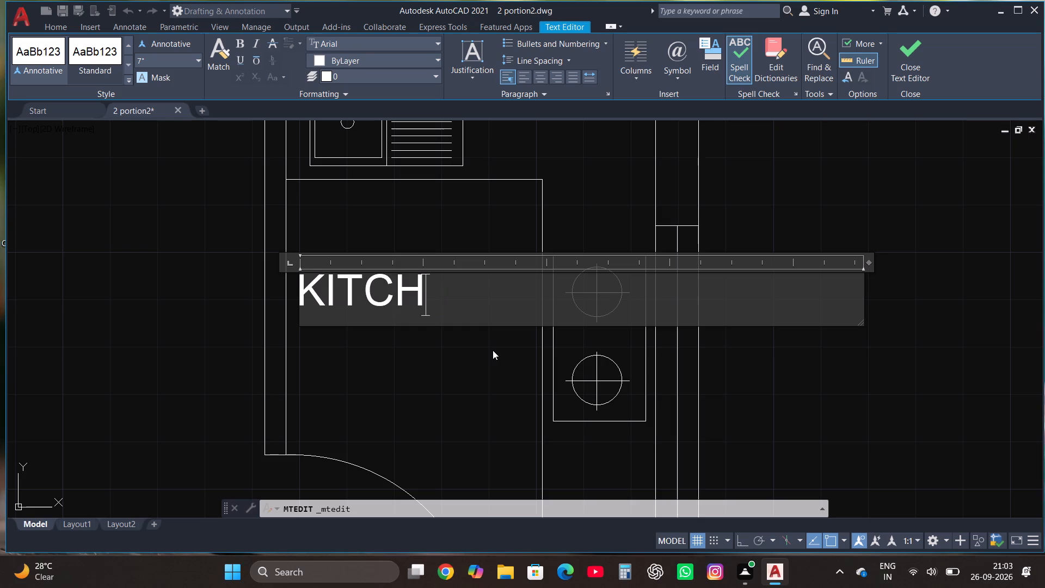
pyautogui.press('e')
pyautogui.press('n')
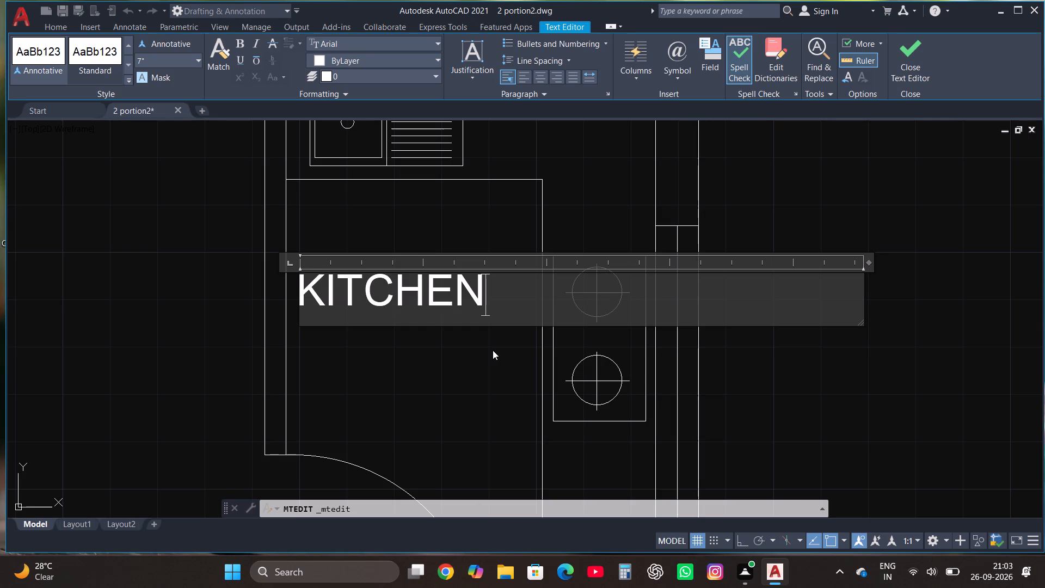
pyautogui.press('Return')
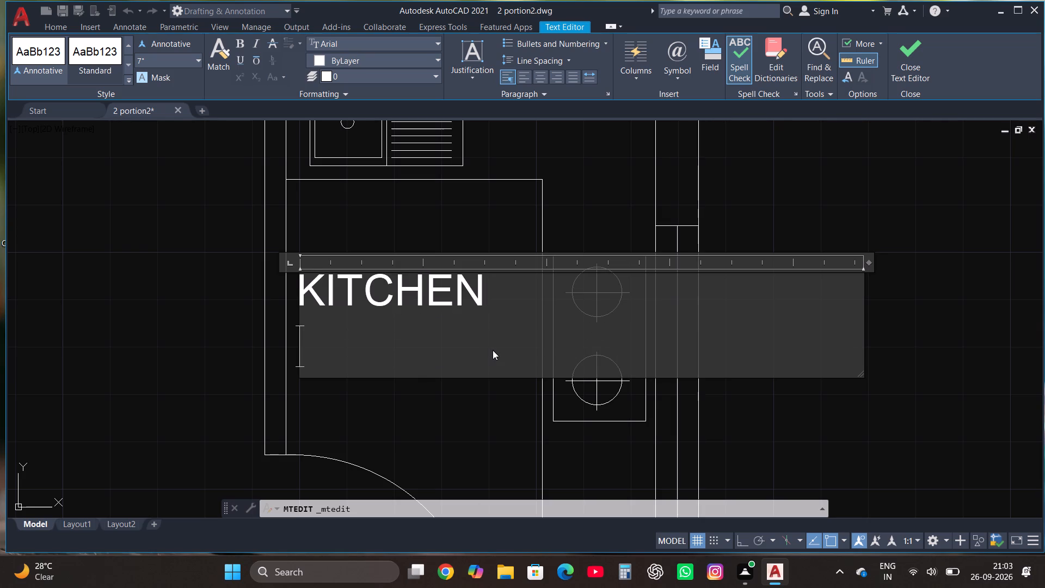
pyautogui.write('6\'6"*')
pyautogui.write('10\'6"')
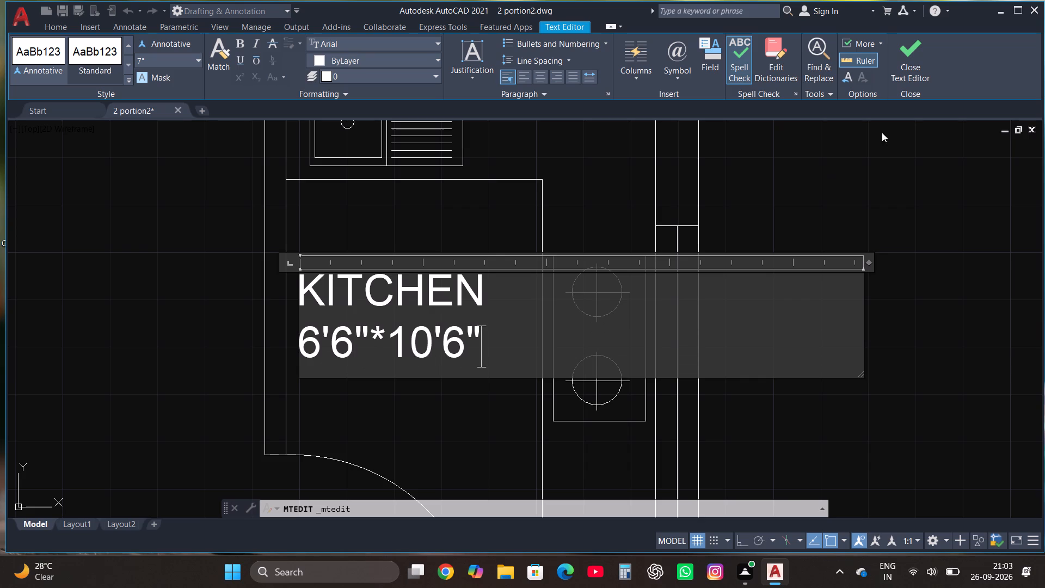
pyautogui.click(913, 48)
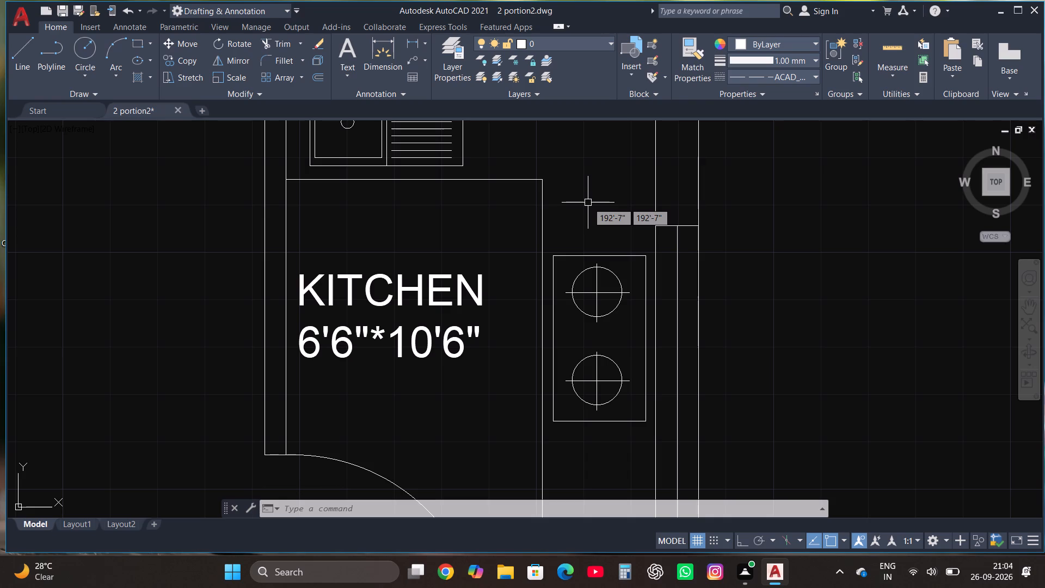
# Replace the bedroom label text in the south toilet with WC+BATH and the size 4'6"*8' on a second line.
pyautogui.scroll(-2, 587, 209)
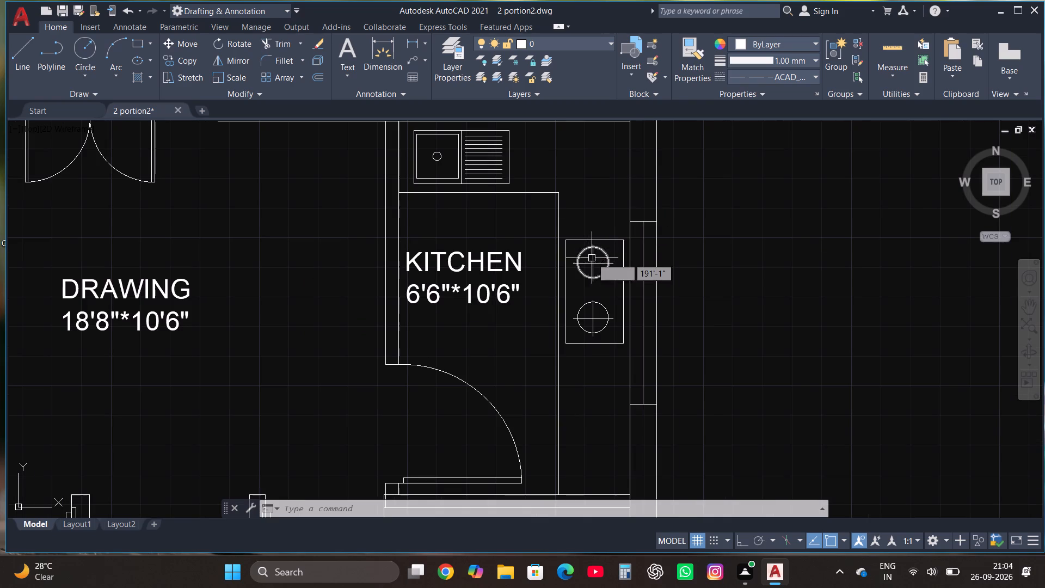
pyautogui.scroll(-2, 549, 218)
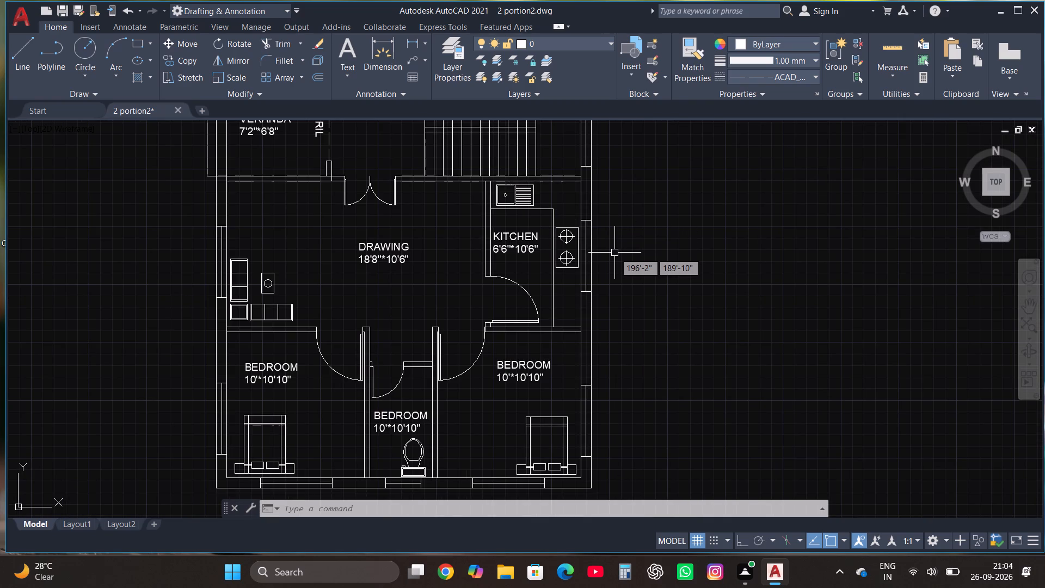
pyautogui.scroll(-2, 616, 252)
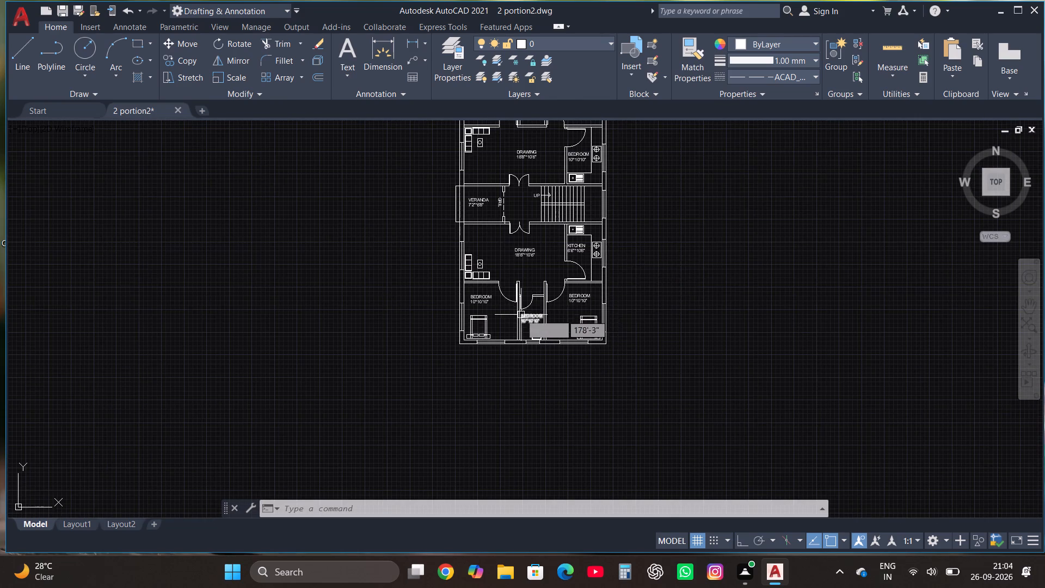
pyautogui.scroll(5, 520, 315)
pyautogui.click(491, 315)
pyautogui.rightClick(493, 318)
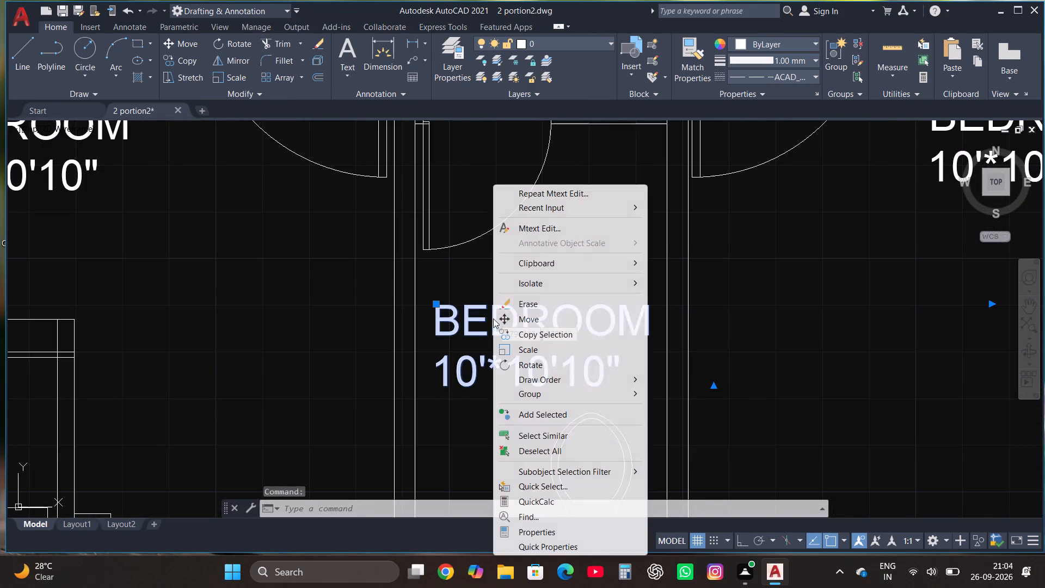
pyautogui.click(551, 232)
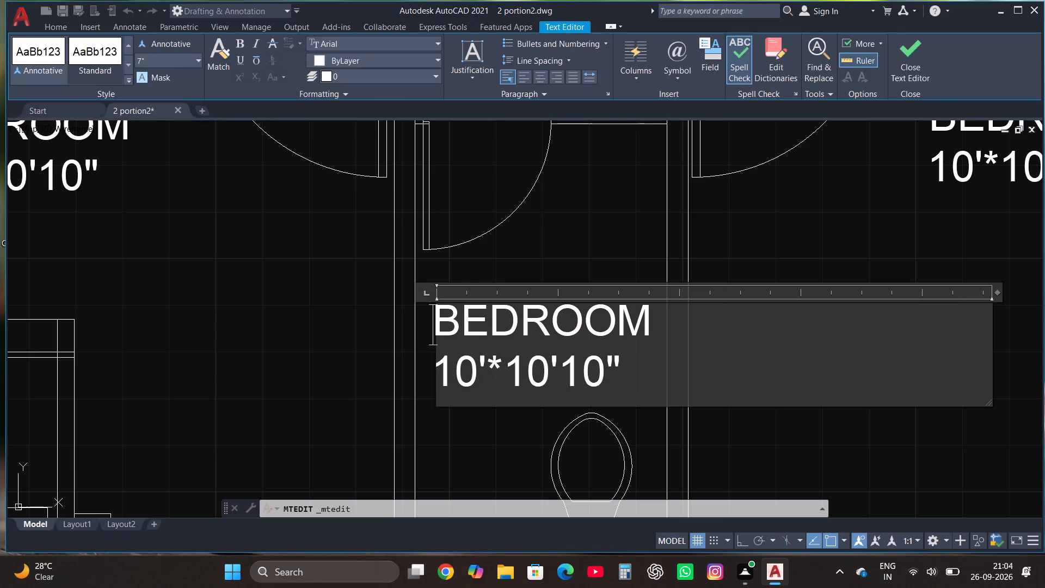
pyautogui.click(631, 378)
pyautogui.press('BackSpace')
pyautogui.press('BackSpace')
pyautogui.press('BackSpace')
pyautogui.press('BackSpace')
pyautogui.press('BackSpace')
pyautogui.press('BackSpace')
pyautogui.press('BackSpace')
pyautogui.press('BackSpace')
pyautogui.press('BackSpace')
pyautogui.press('BackSpace')
pyautogui.press('BackSpace')
pyautogui.press('BackSpace')
pyautogui.press('BackSpace')
pyautogui.press('BackSpace')
pyautogui.press('BackSpace')
pyautogui.press('BackSpace')
pyautogui.press('BackSpace')
pyautogui.press('BackSpace')
pyautogui.press('BackSpace')
pyautogui.press('BackSpace')
pyautogui.press('w')
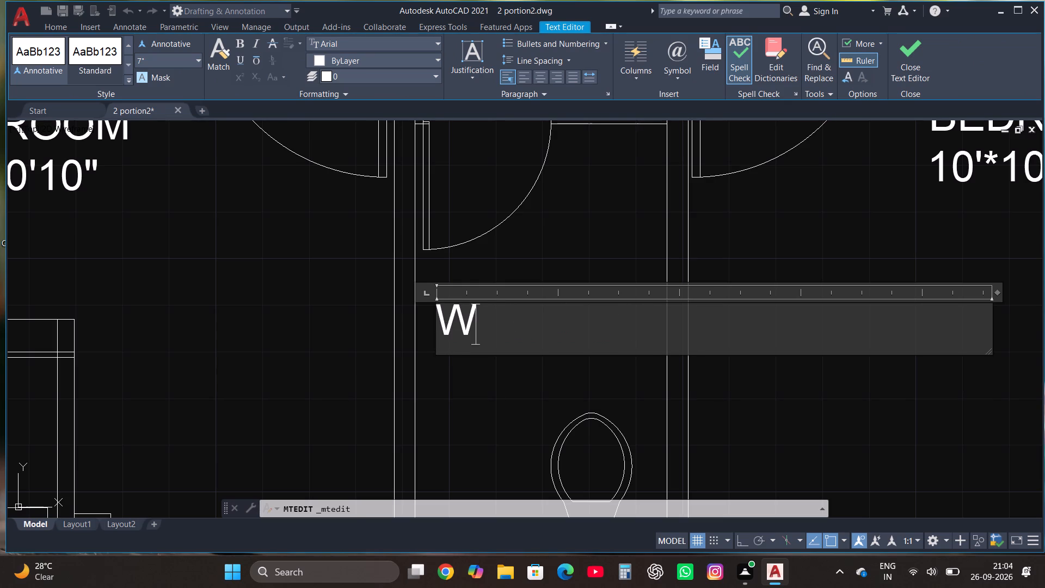
pyautogui.press('c')
pyautogui.hotkey('shift', '+')
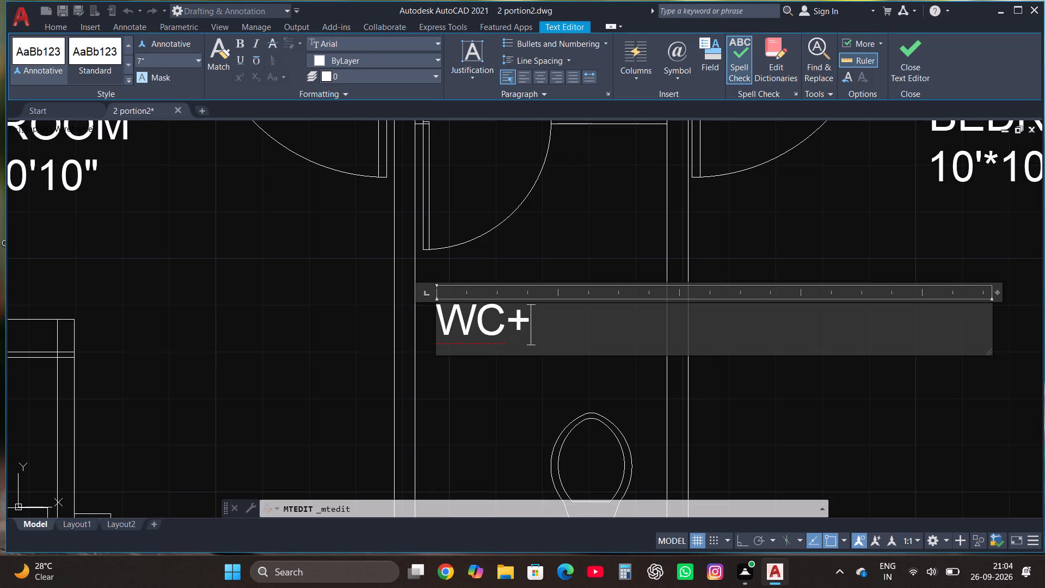
pyautogui.write('BATH')
pyautogui.press('Return')
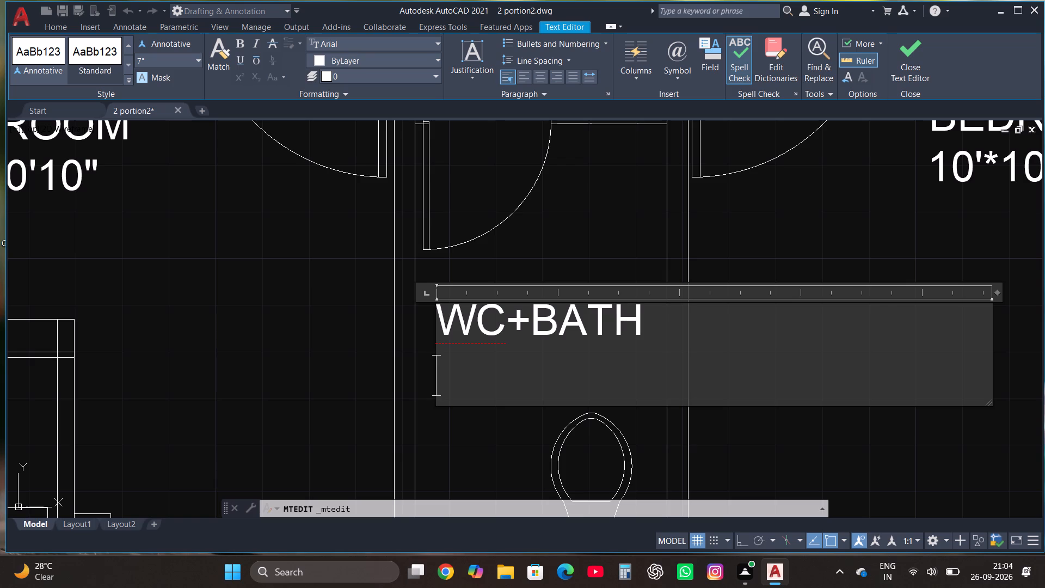
pyautogui.write('4\'6"*')
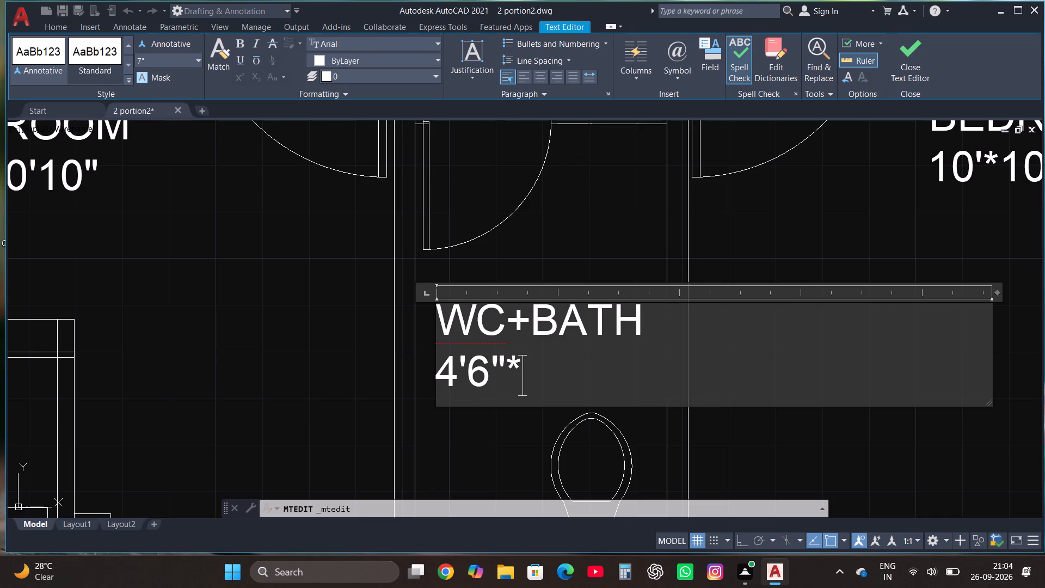
pyautogui.write("8'")
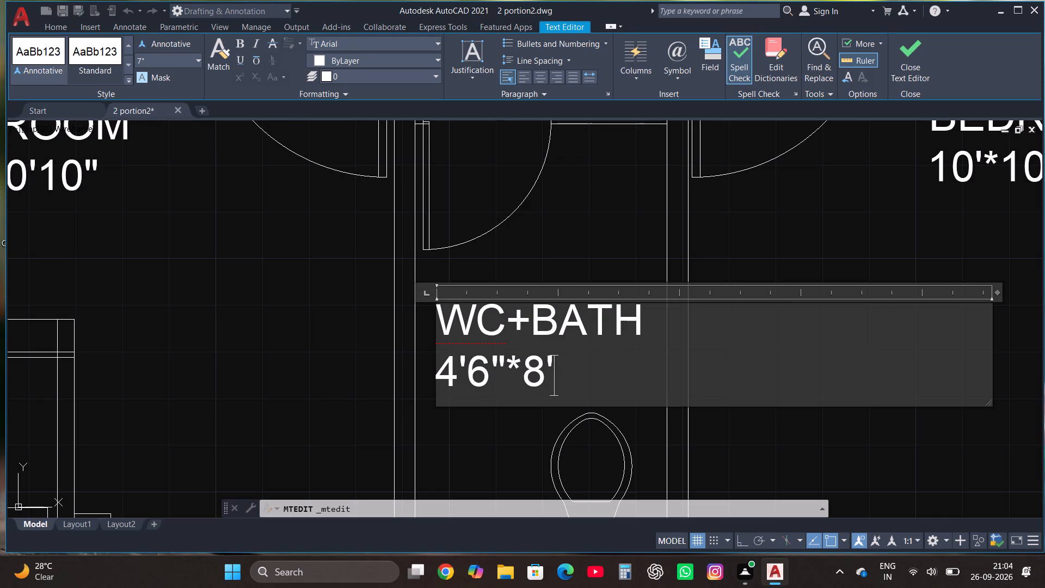
pyautogui.click(899, 54)
# Examine the room labels across the south half of the plan and compare them with the north half.
pyautogui.scroll(-3, 649, 258)
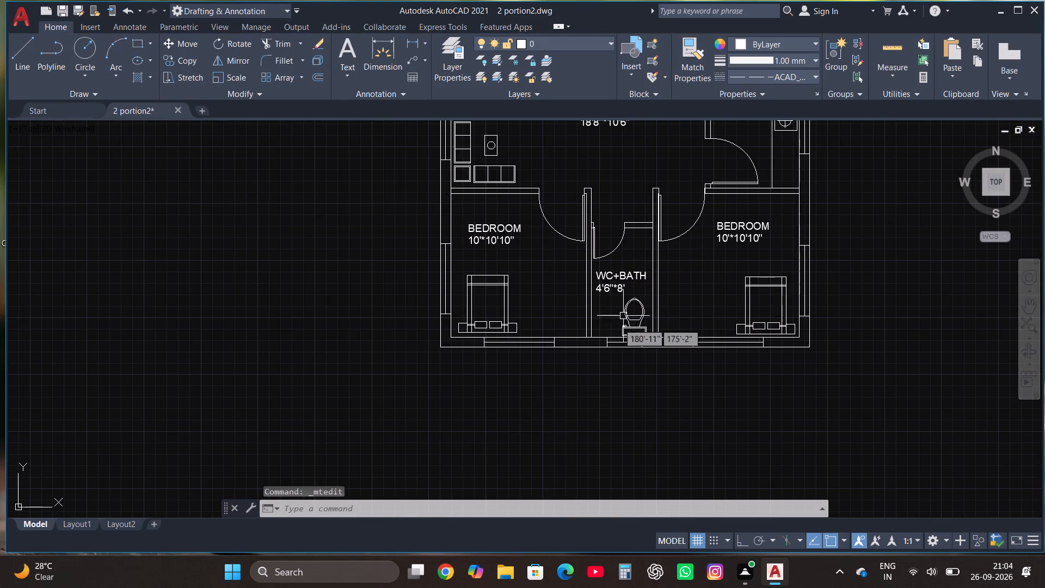
pyautogui.scroll(-1, 560, 369)
pyautogui.scroll(1, 722, 262)
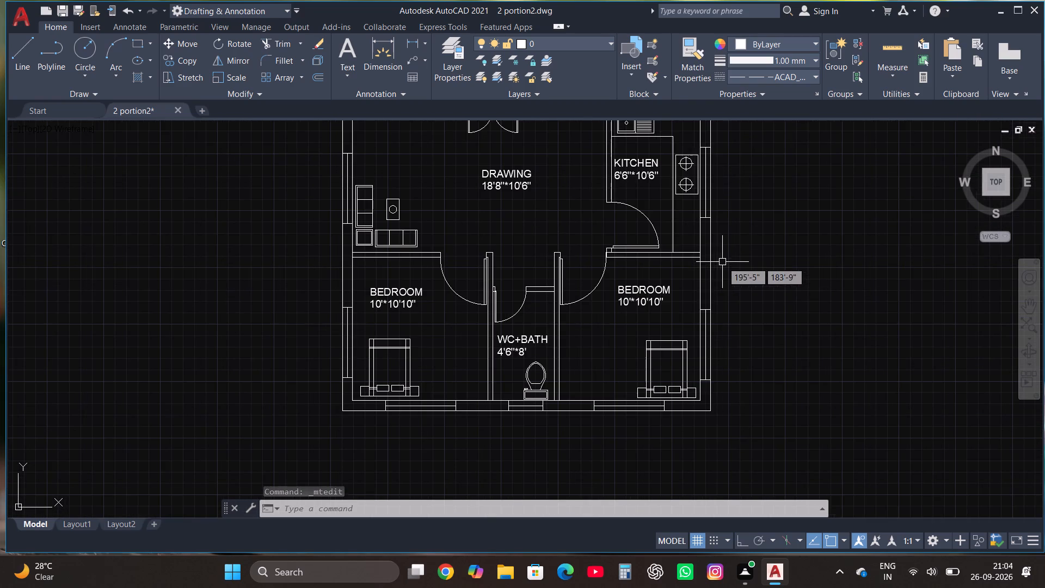
pyautogui.scroll(-1, 649, 356)
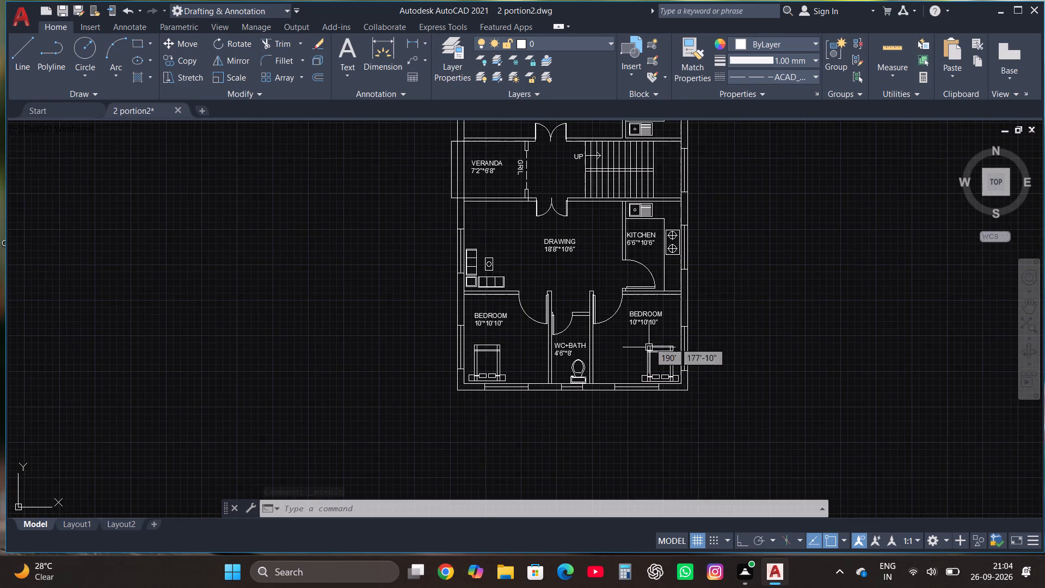
pyautogui.scroll(1, 658, 278)
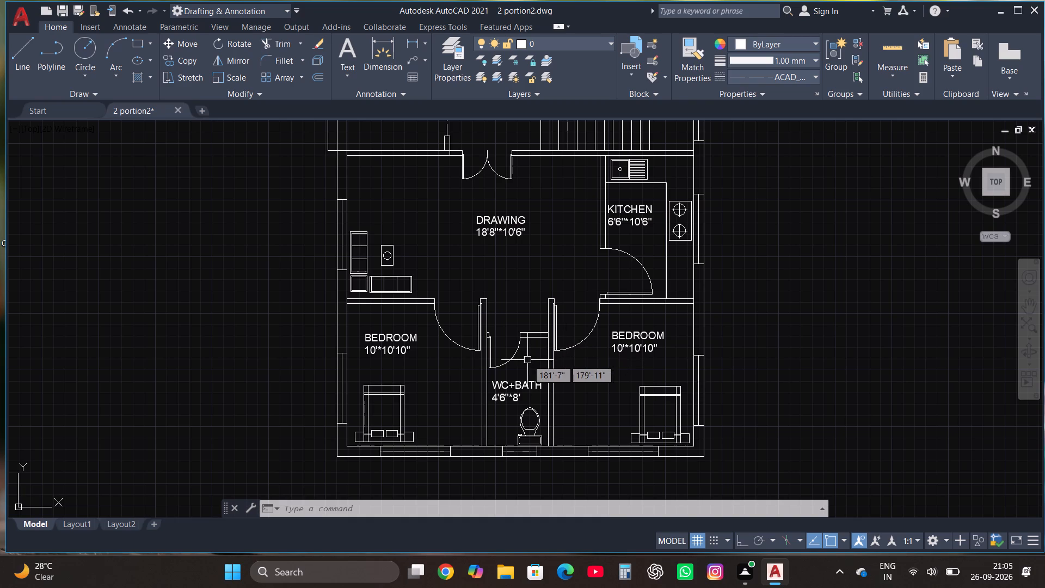
pyautogui.scroll(1, 525, 360)
pyautogui.scroll(-1, 513, 334)
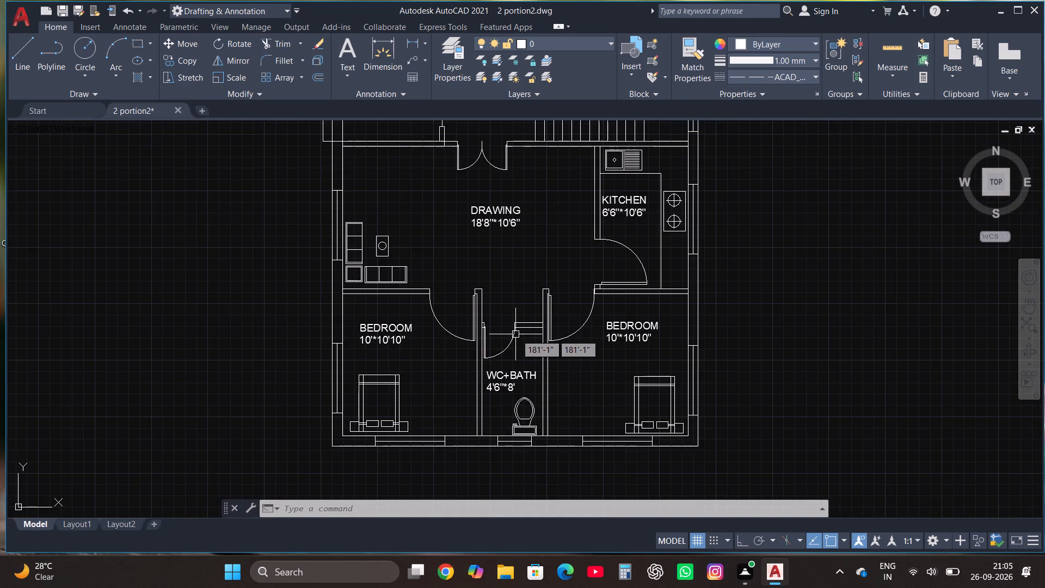
pyautogui.scroll(-1, 519, 405)
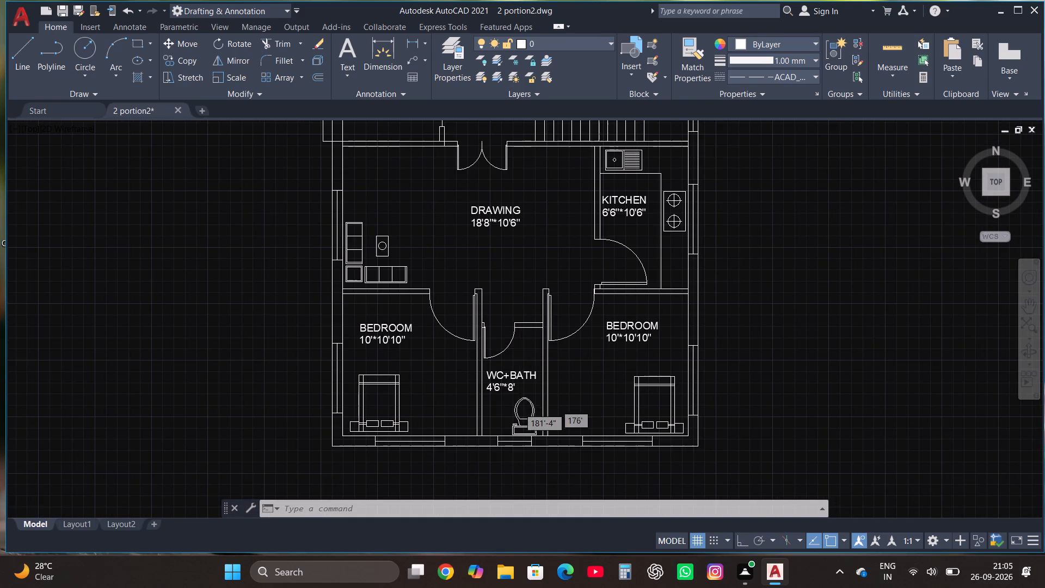
pyautogui.scroll(-2, 519, 409)
pyautogui.scroll(2, 546, 318)
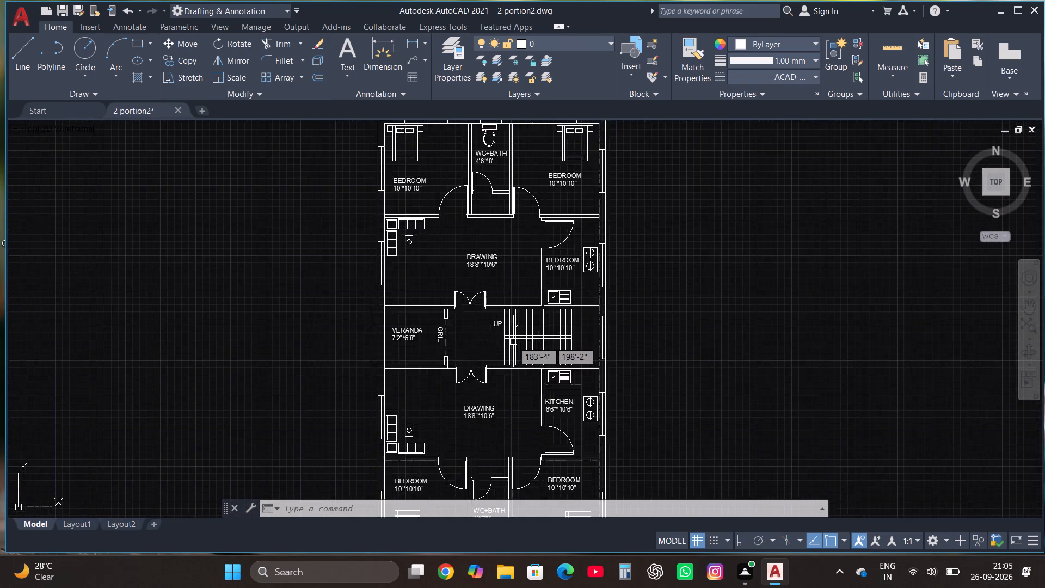
# Copy the UP label from the staircase arrow to the empty area outside the east wall, level with the stairs.
pyautogui.scroll(2, 513, 341)
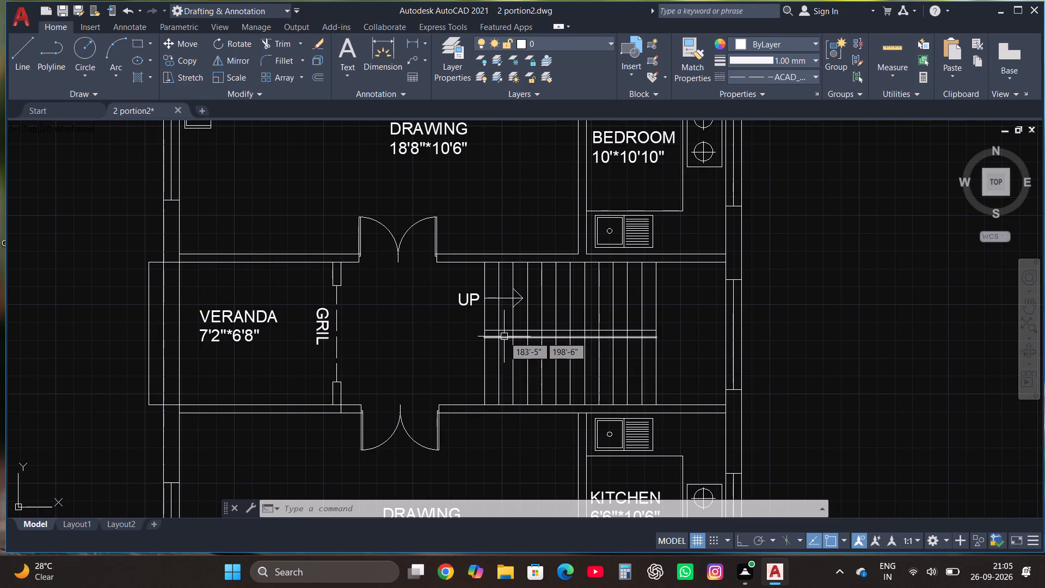
pyautogui.scroll(-2, 485, 396)
pyautogui.scroll(2, 491, 360)
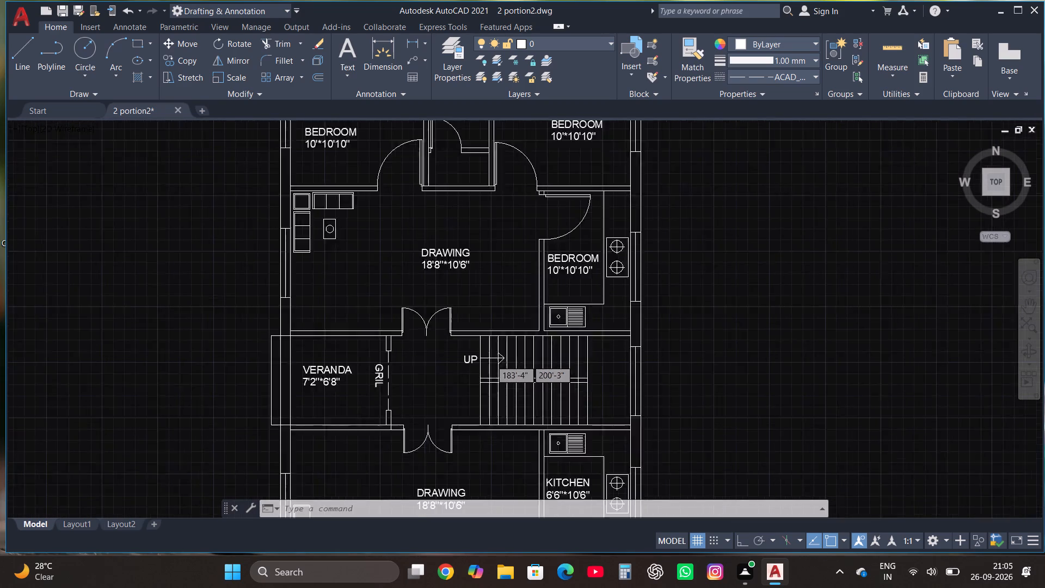
pyautogui.scroll(1, 490, 360)
pyautogui.click(418, 359)
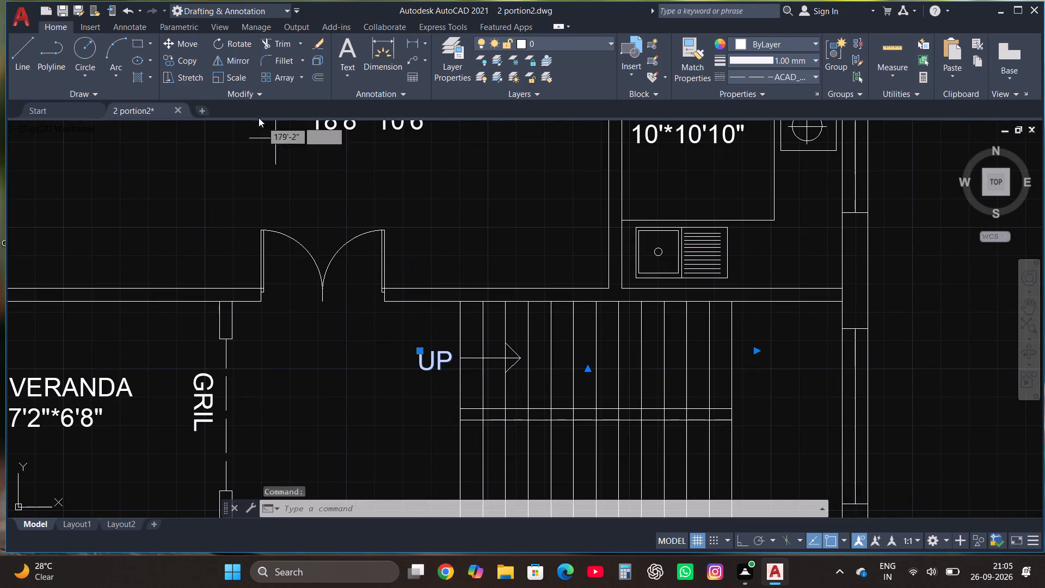
pyautogui.click(190, 62)
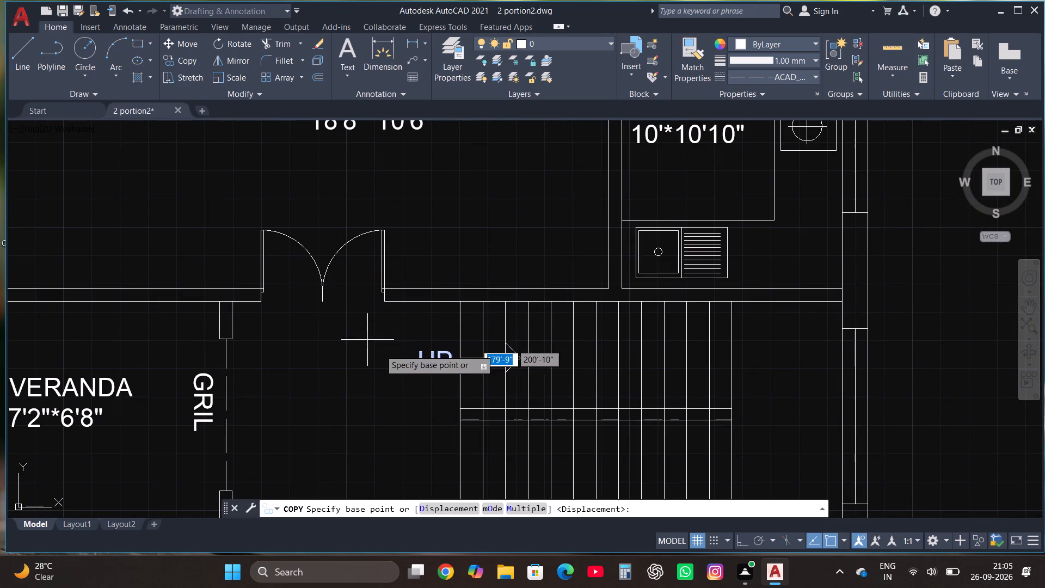
pyautogui.click(414, 353)
pyautogui.scroll(-3, 414, 354)
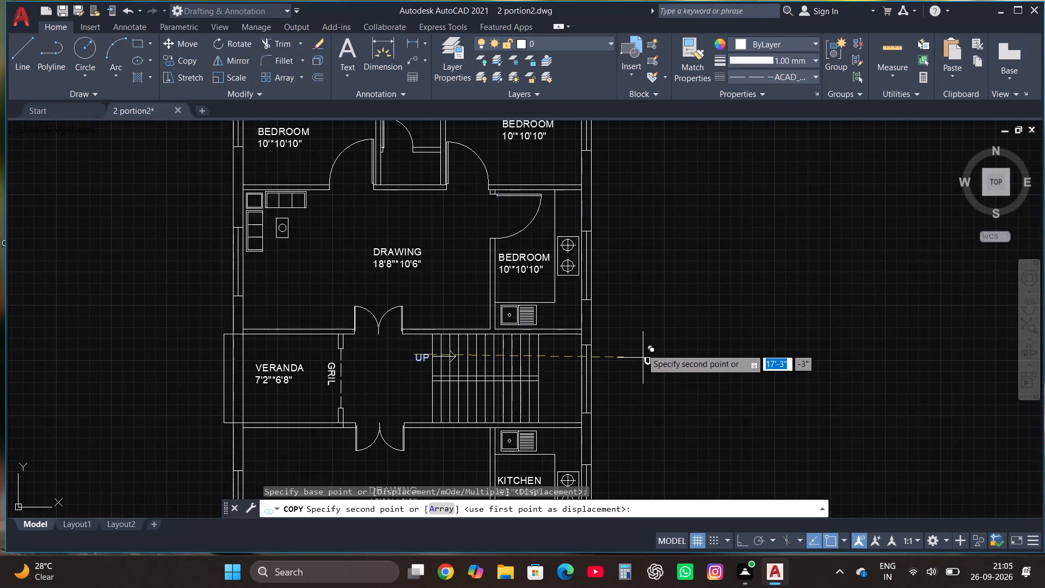
pyautogui.scroll(5, 641, 341)
pyautogui.click(568, 309)
# Replace the text of the copied UP label outside the east wall with D.
pyautogui.scroll(-2, 611, 338)
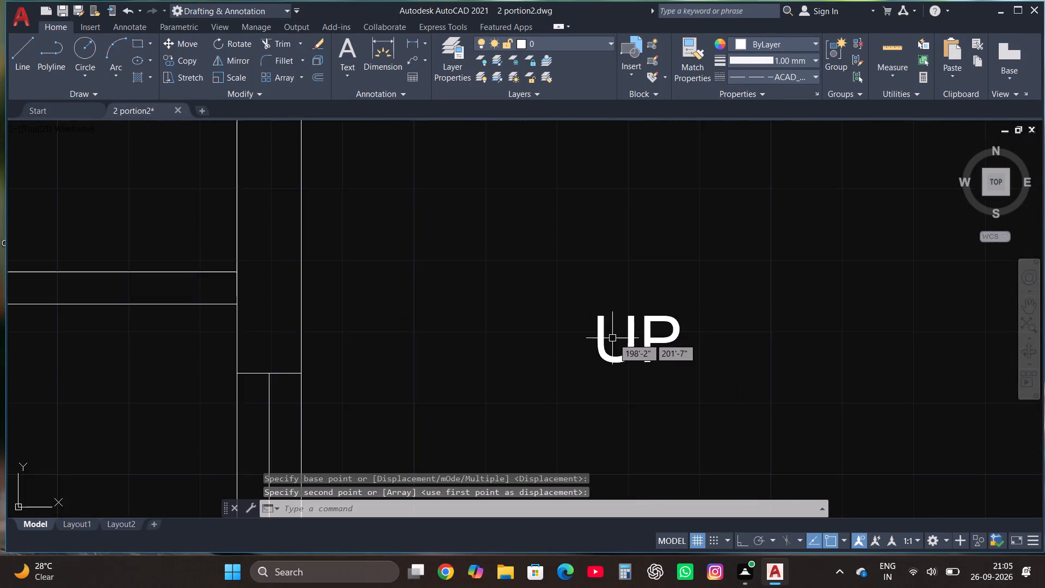
pyautogui.scroll(-1, 616, 339)
pyautogui.scroll(1, 654, 344)
pyautogui.click(620, 331)
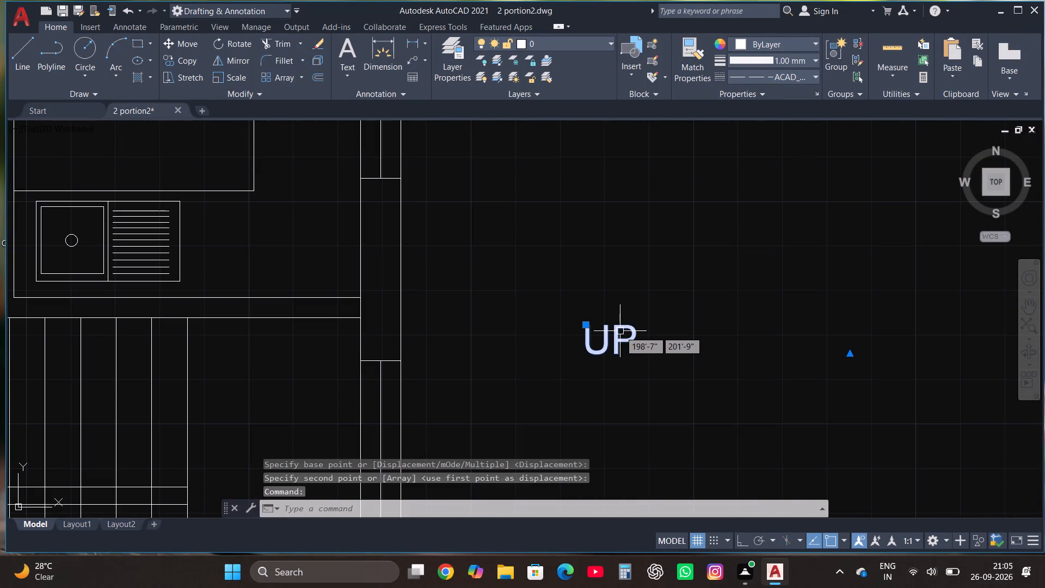
pyautogui.rightClick(620, 331)
pyautogui.click(655, 228)
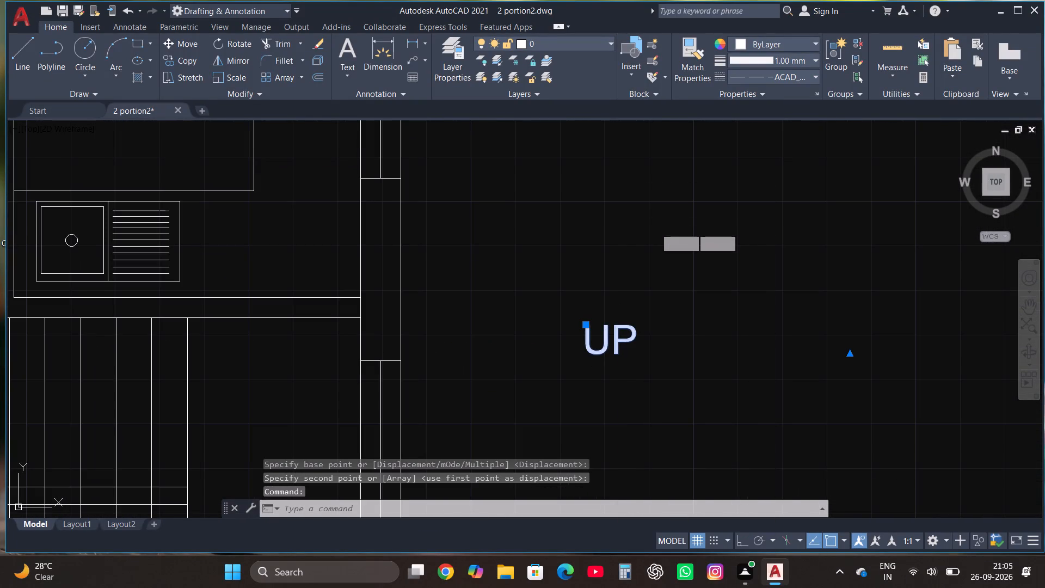
pyautogui.click(667, 357)
pyautogui.press('BackSpace')
pyautogui.press('BackSpace')
pyautogui.press('BackSpace')
pyautogui.press('BackSpace')
pyautogui.press('BackSpace')
pyautogui.press('BackSpace')
pyautogui.press('BackSpace')
pyautogui.press('BackSpace')
pyautogui.press('BackSpace')
pyautogui.press('BackSpace')
pyautogui.press('BackSpace')
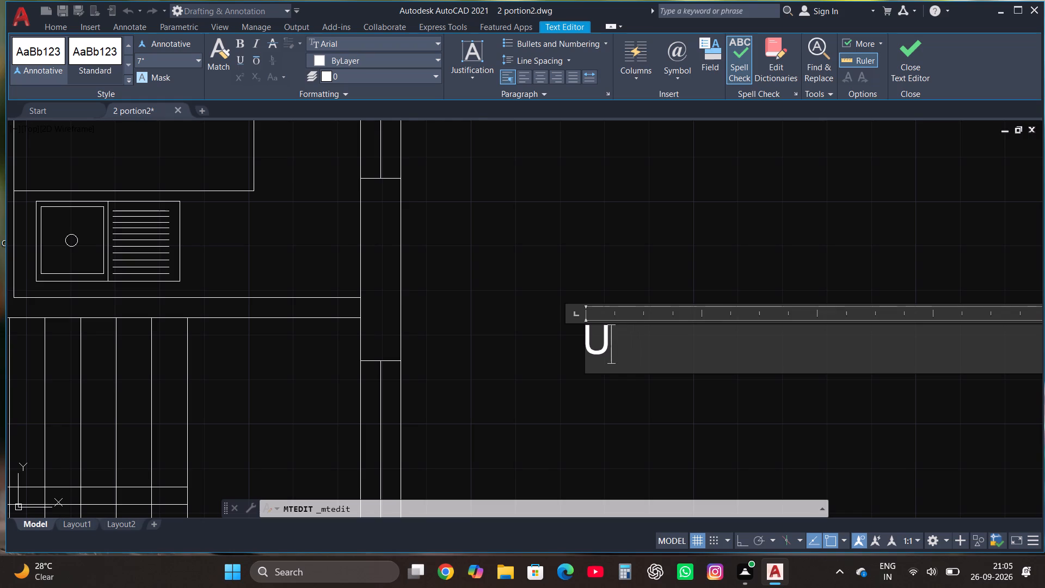
pyautogui.press('d')
pyautogui.click(908, 50)
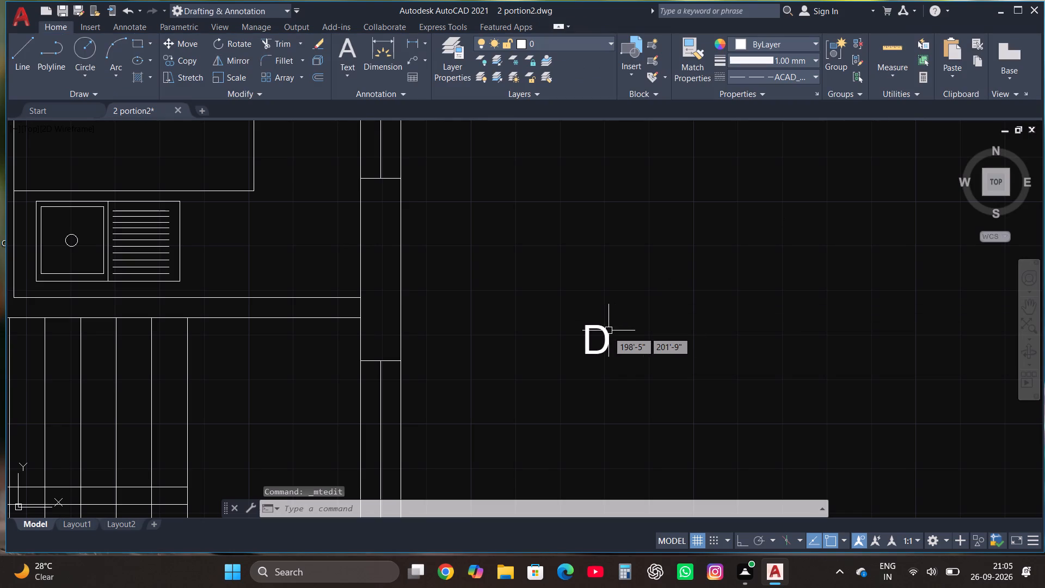
# Copy the D label to a spot just northwest of it, outside the east wall.
pyautogui.click(605, 329)
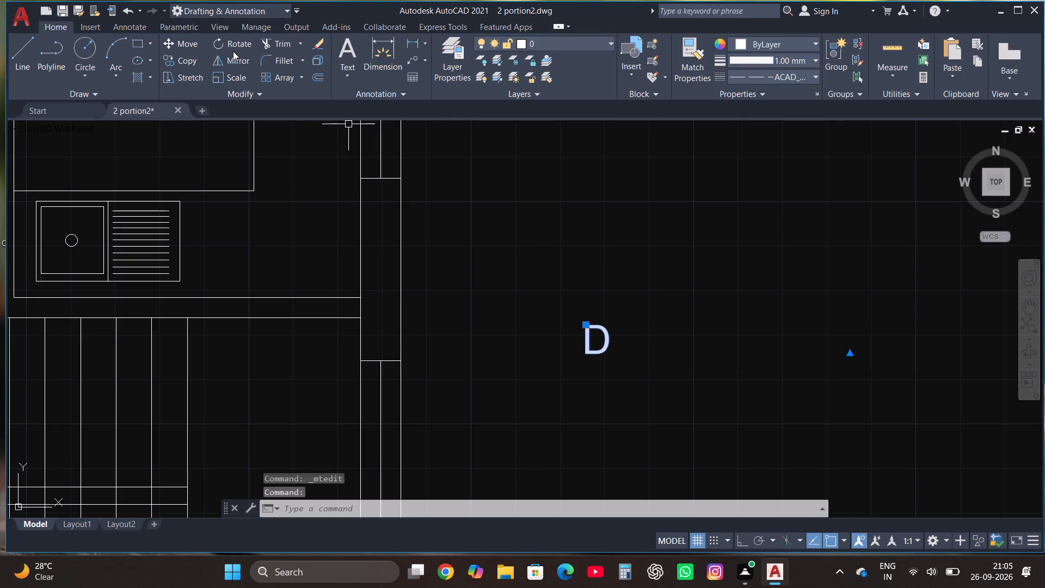
pyautogui.click(186, 58)
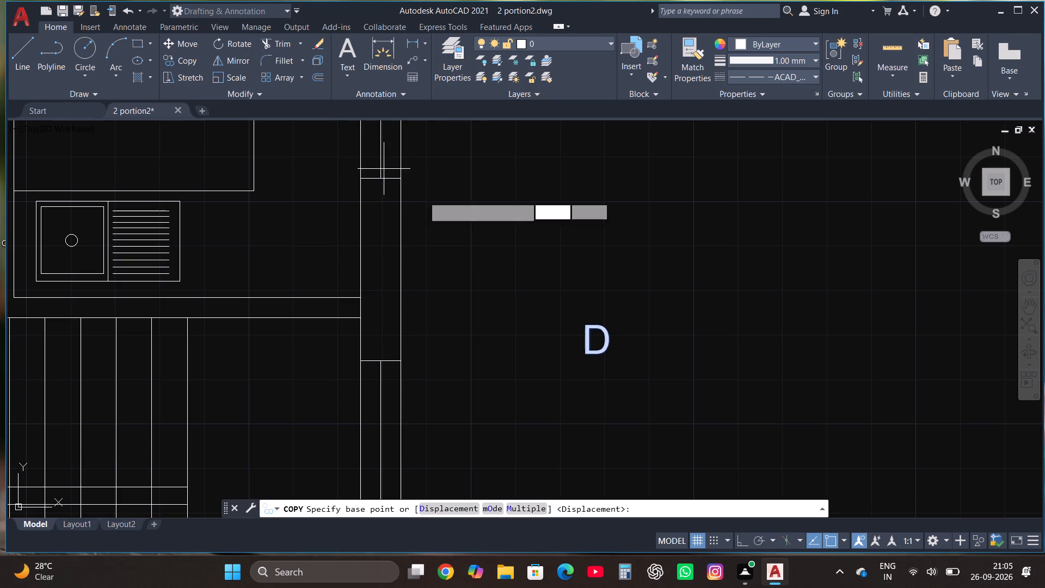
pyautogui.click(599, 338)
pyautogui.click(550, 261)
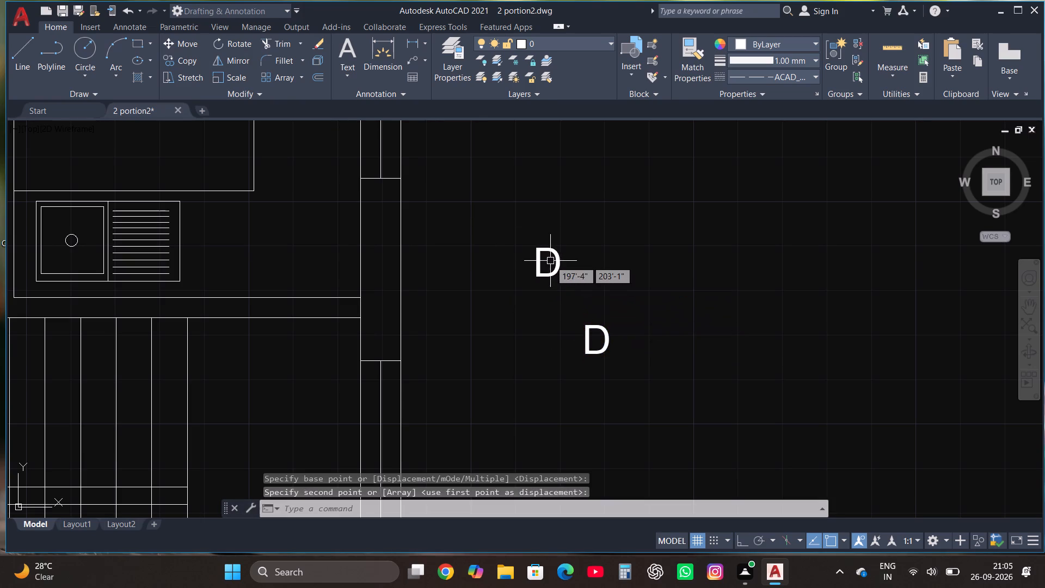
# Replace the text of the copied D label with W.
pyautogui.click(544, 248)
pyautogui.rightClick(544, 249)
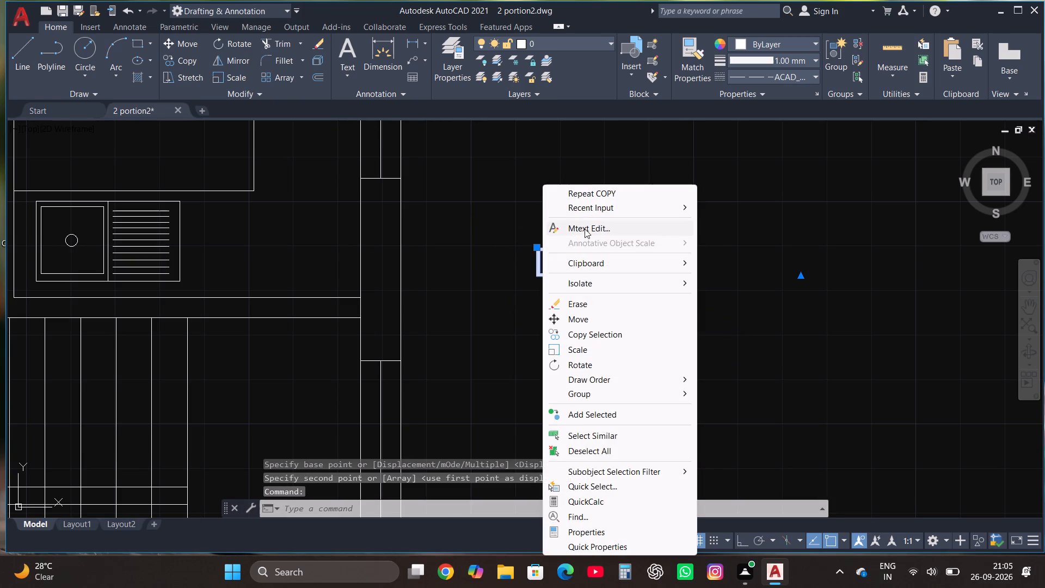
pyautogui.click(585, 230)
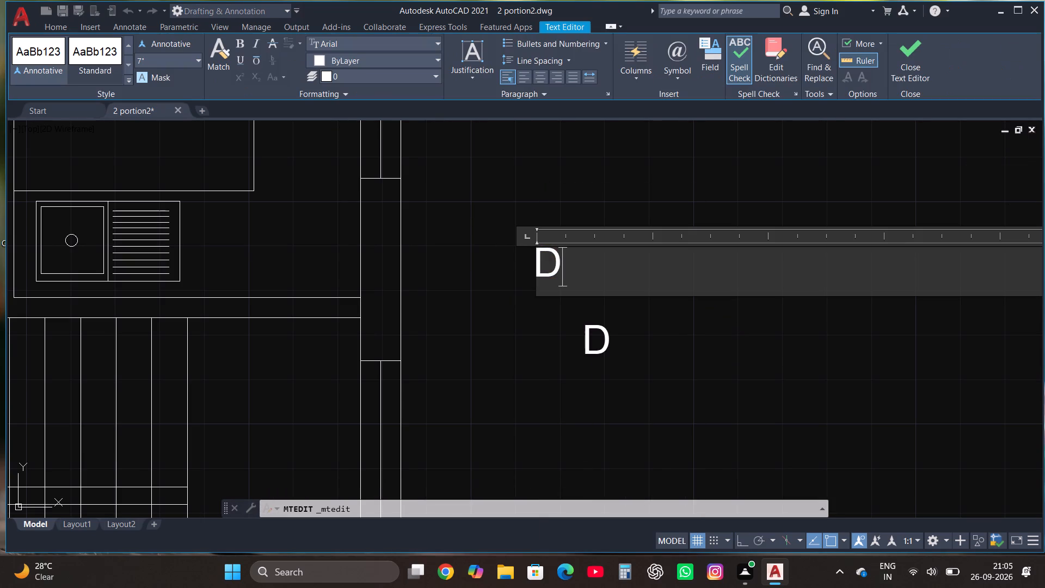
pyautogui.click(585, 274)
pyautogui.press('BackSpace')
pyautogui.press('w')
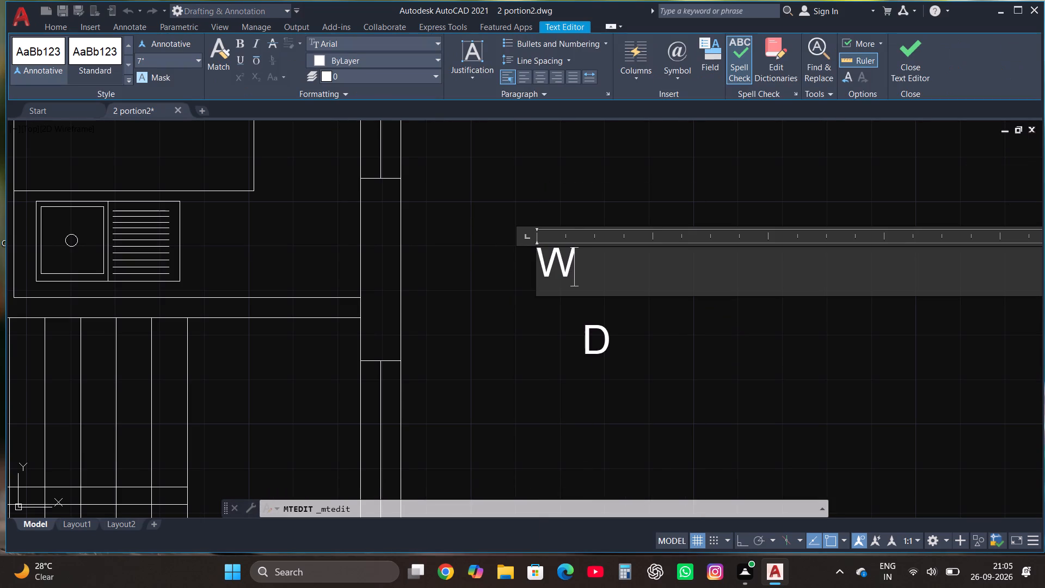
pyautogui.click(906, 50)
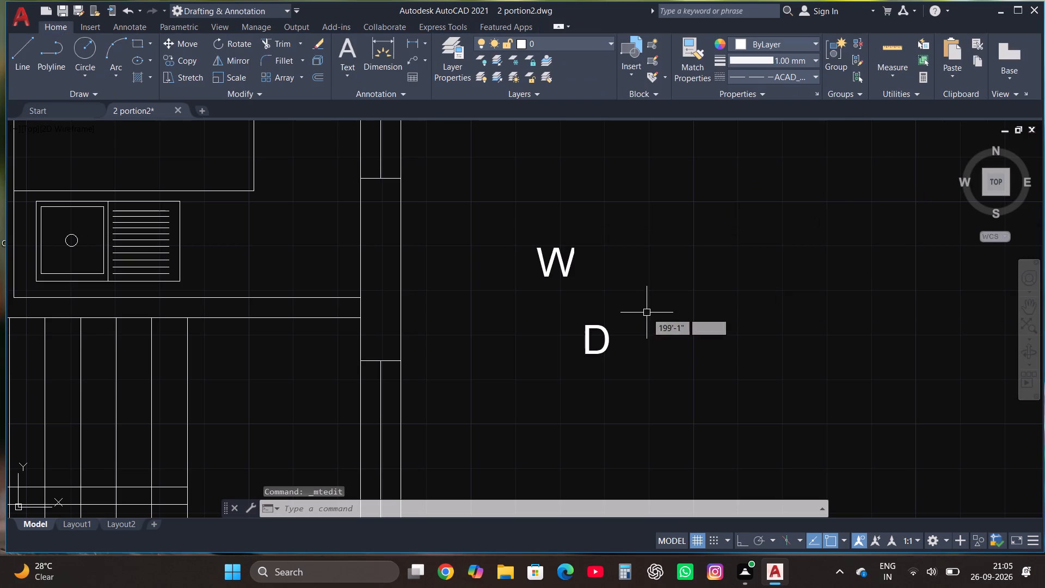
# Copy the W label in Multiple mode to just outside each of the three north wall windows.
pyautogui.scroll(-1, 598, 367)
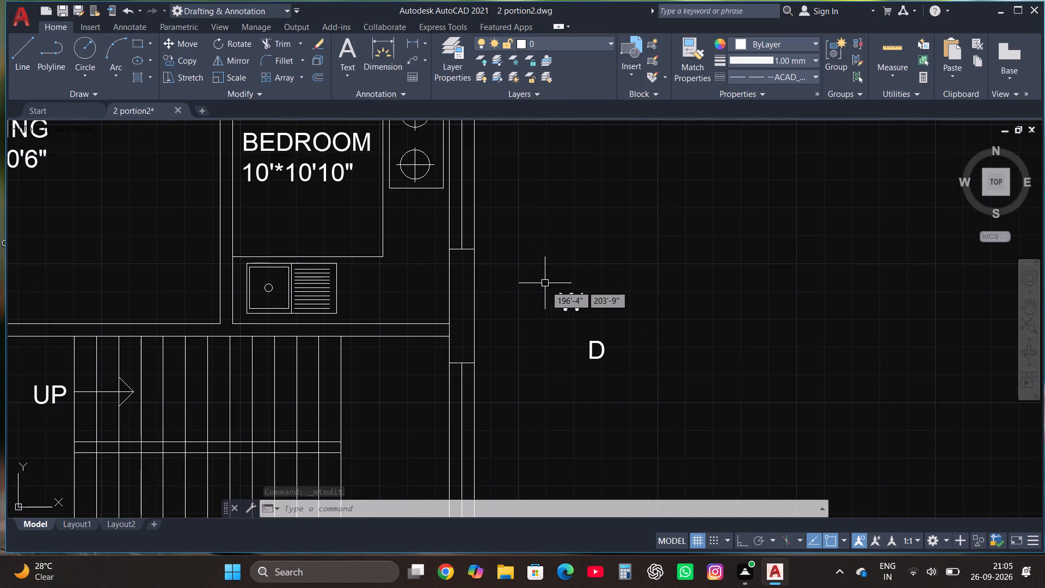
pyautogui.scroll(3, 552, 295)
pyautogui.click(590, 298)
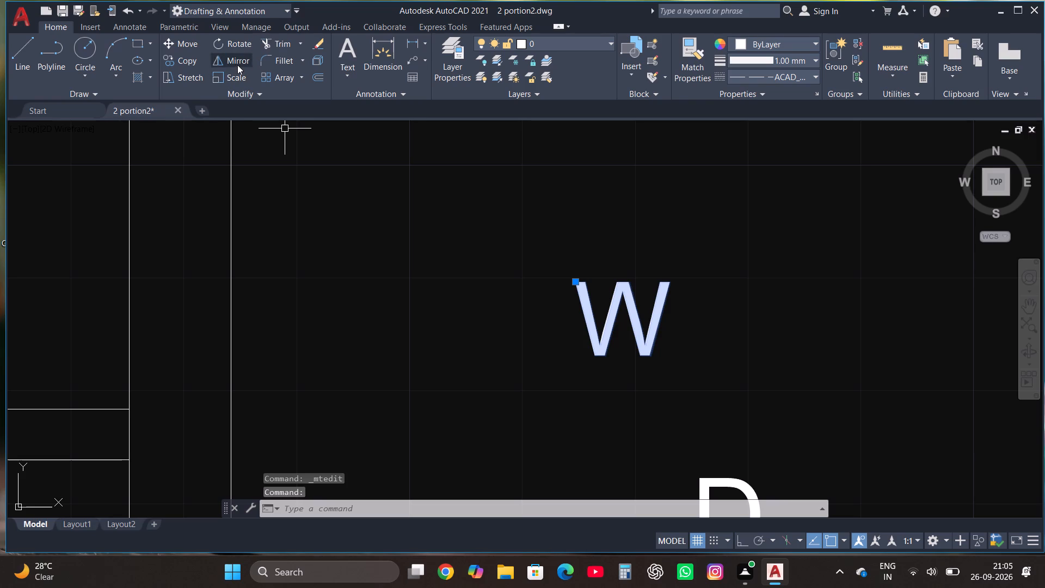
pyautogui.click(184, 60)
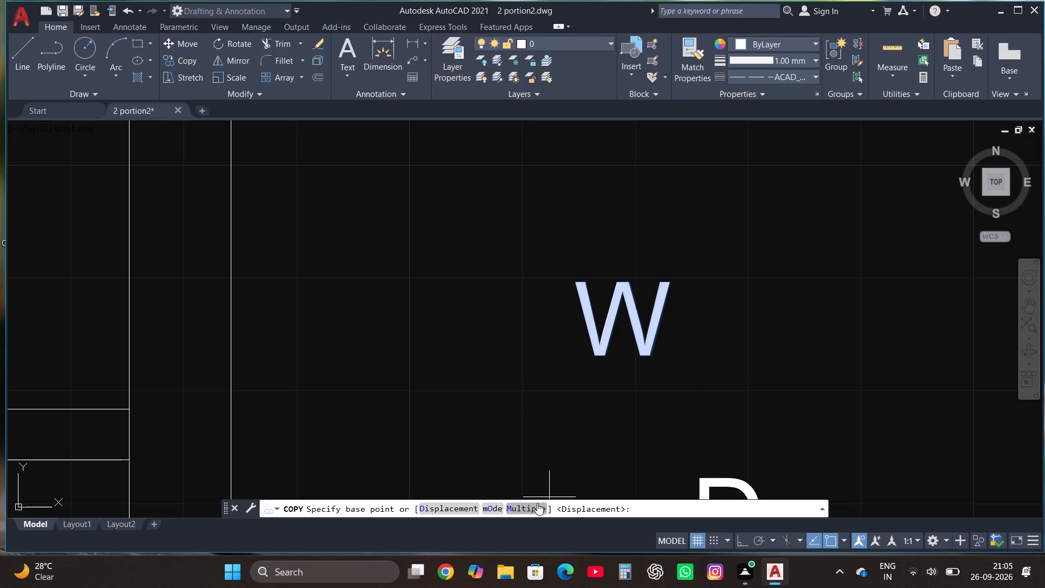
pyautogui.click(528, 499)
pyautogui.click(531, 509)
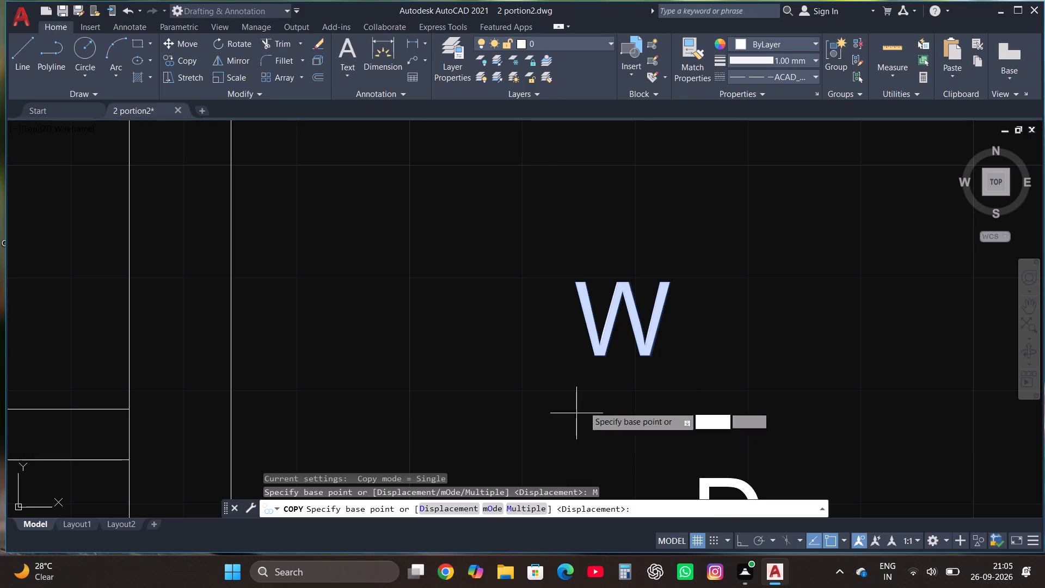
pyautogui.click(624, 333)
pyautogui.scroll(-9, 653, 407)
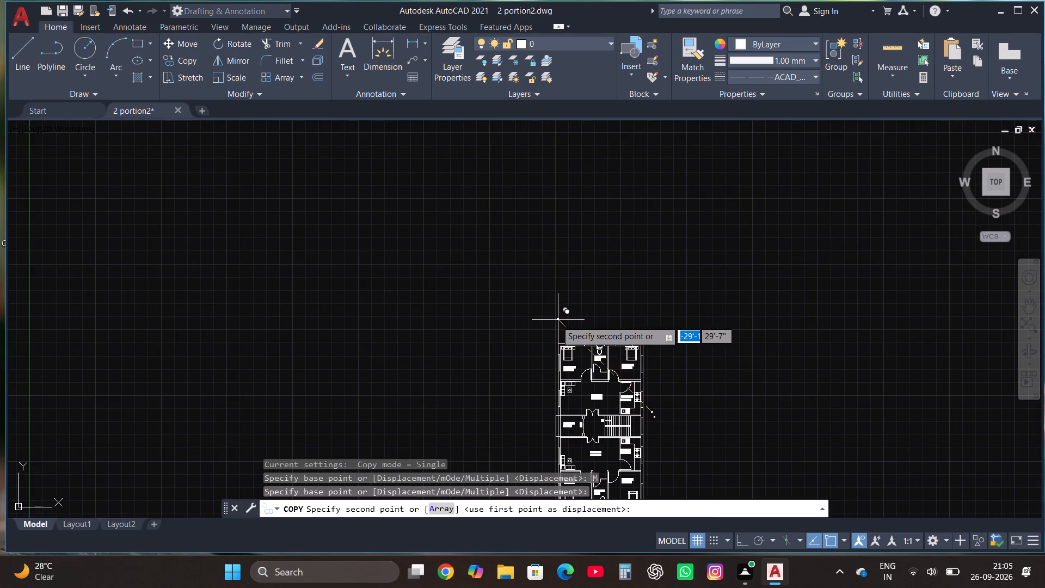
pyautogui.scroll(5, 587, 339)
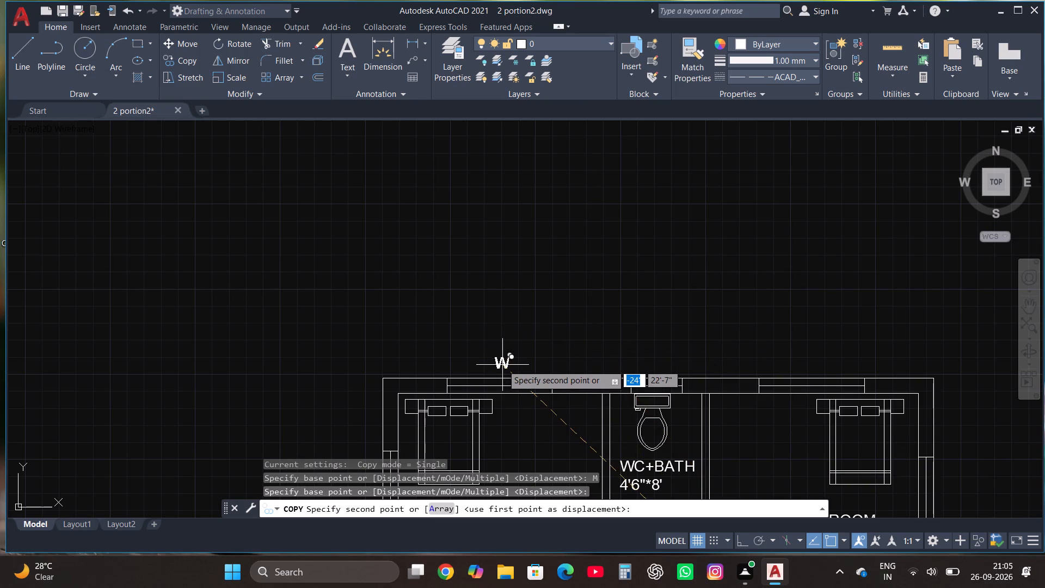
pyautogui.click(502, 365)
pyautogui.scroll(-1, 506, 364)
pyautogui.scroll(2, 748, 373)
pyautogui.click(367, 350)
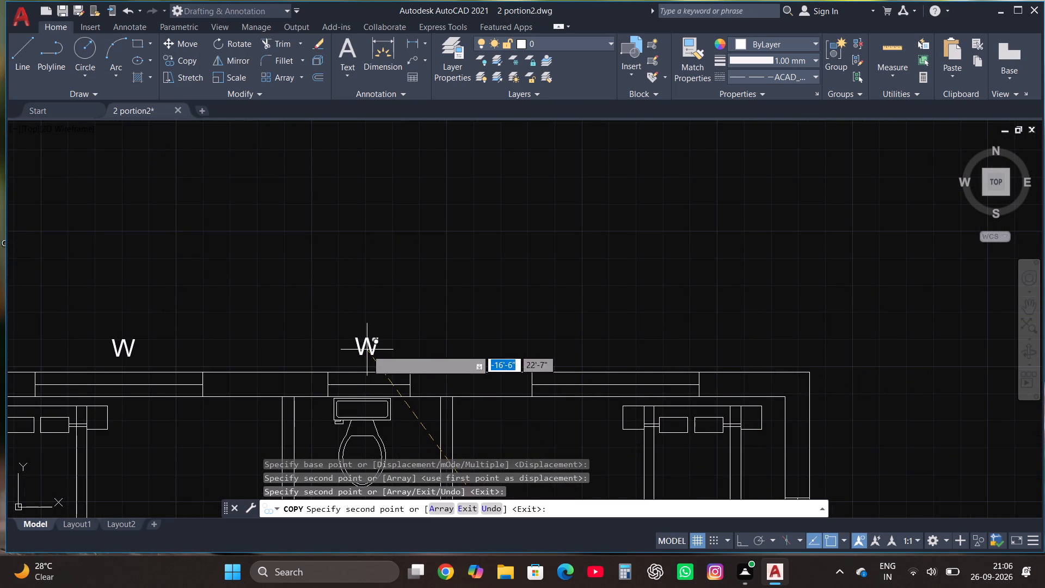
pyautogui.click(609, 352)
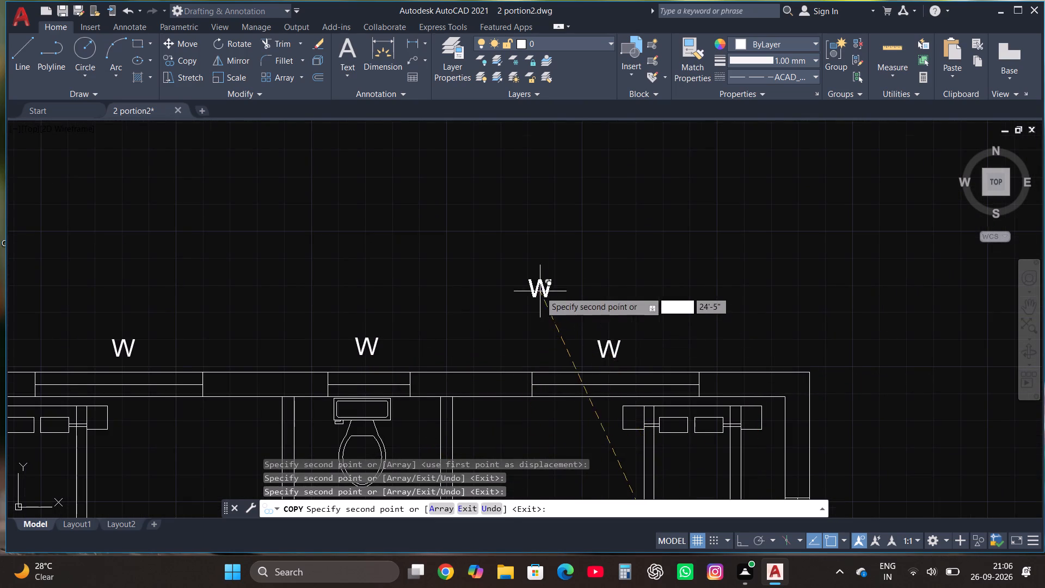
# Place W copies outside the five east wall windows, from the north bedroom past the kitchens and stairs to the south bedroom.
pyautogui.scroll(-3, 540, 291)
pyautogui.scroll(3, 636, 367)
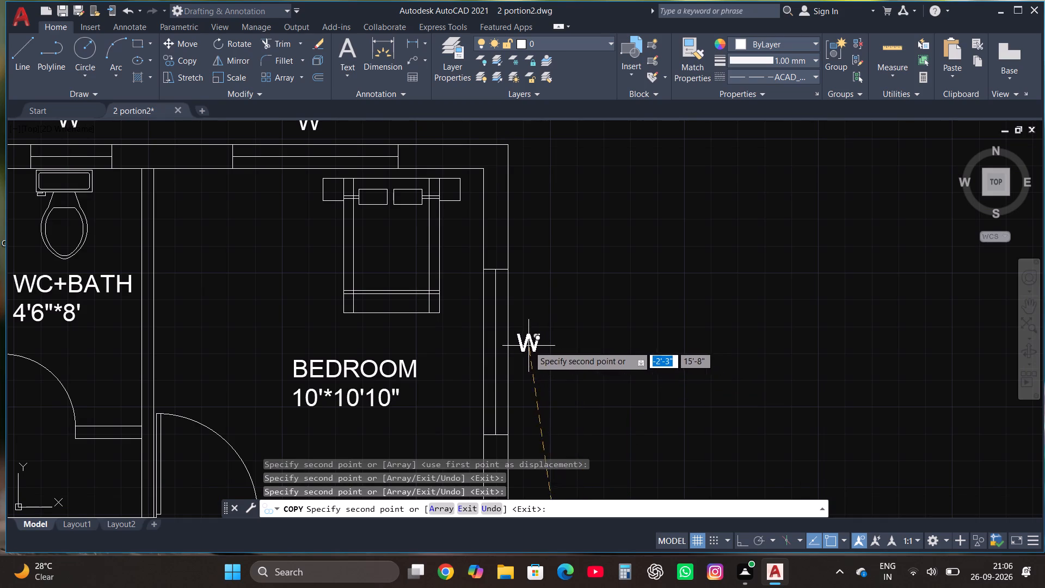
pyautogui.click(528, 346)
pyautogui.scroll(-4, 554, 268)
pyautogui.scroll(2, 558, 367)
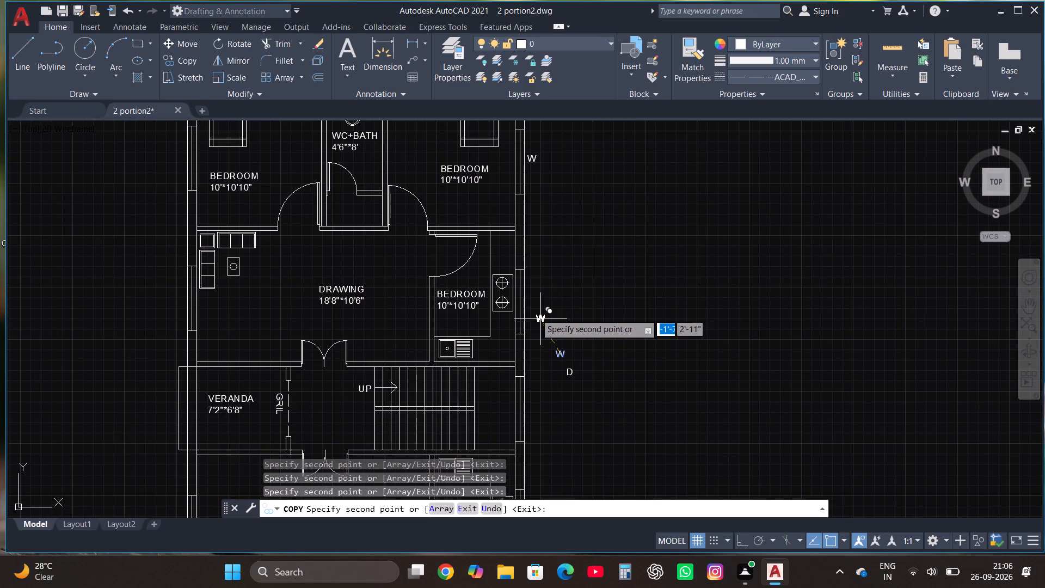
pyautogui.click(533, 300)
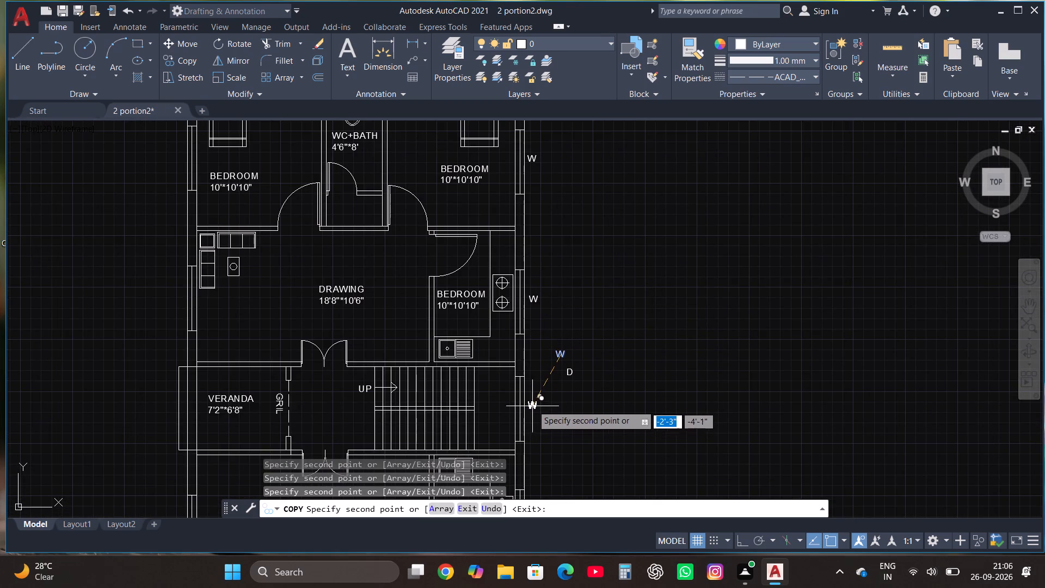
pyautogui.click(532, 405)
pyautogui.scroll(-4, 584, 313)
pyautogui.scroll(4, 576, 353)
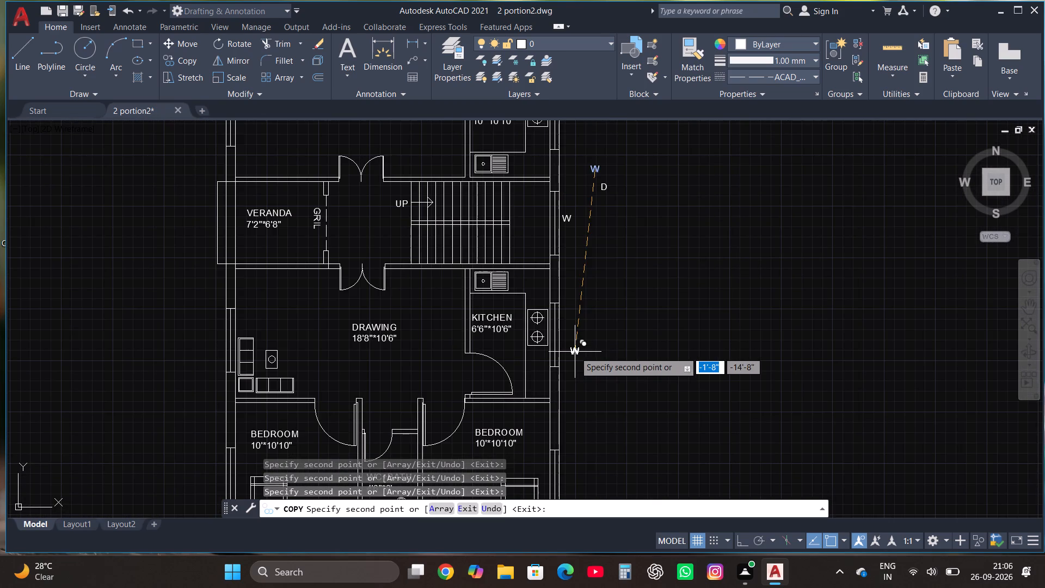
pyautogui.scroll(1, 568, 335)
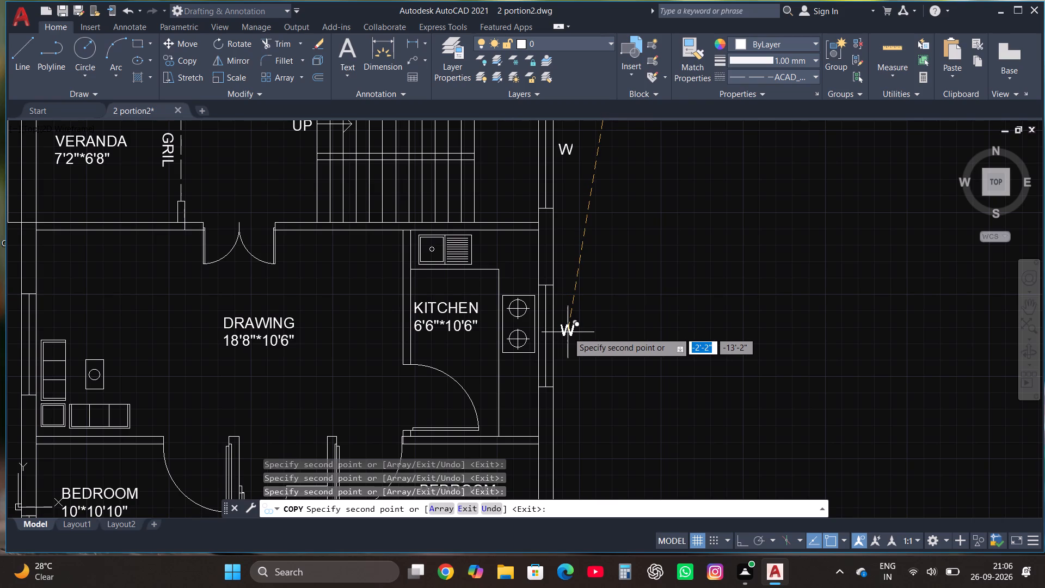
pyautogui.click(568, 332)
pyautogui.scroll(-3, 567, 287)
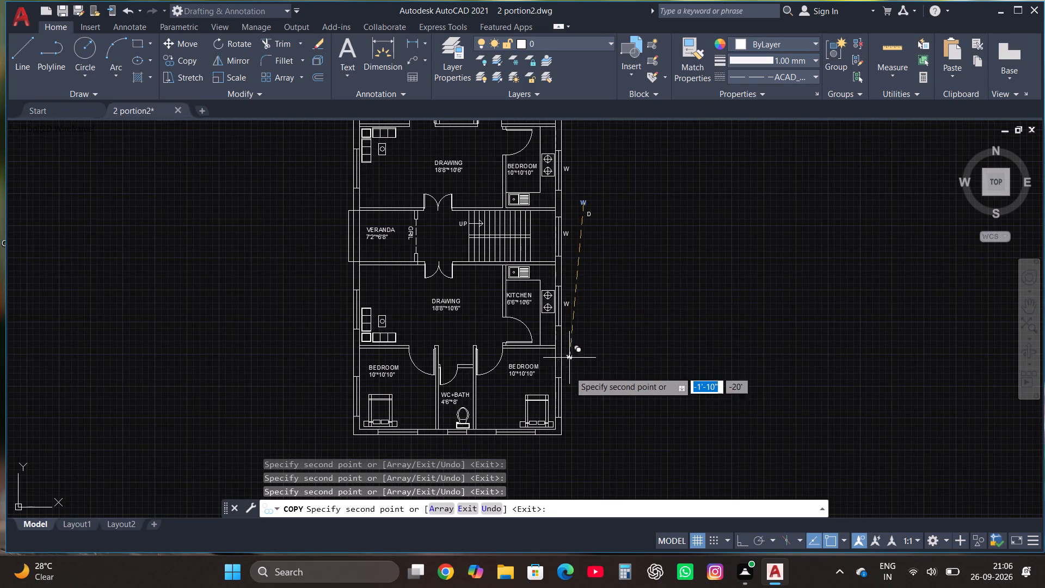
pyautogui.scroll(2, 565, 402)
pyautogui.click(565, 402)
# Place W copies below the two south wall bedroom windows.
pyautogui.scroll(-2, 621, 284)
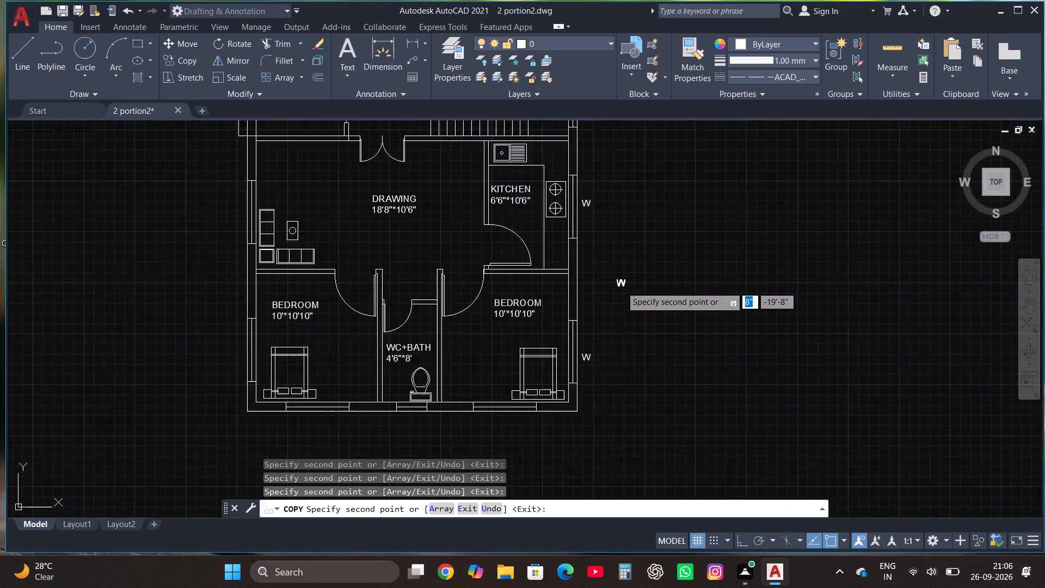
pyautogui.scroll(4, 553, 369)
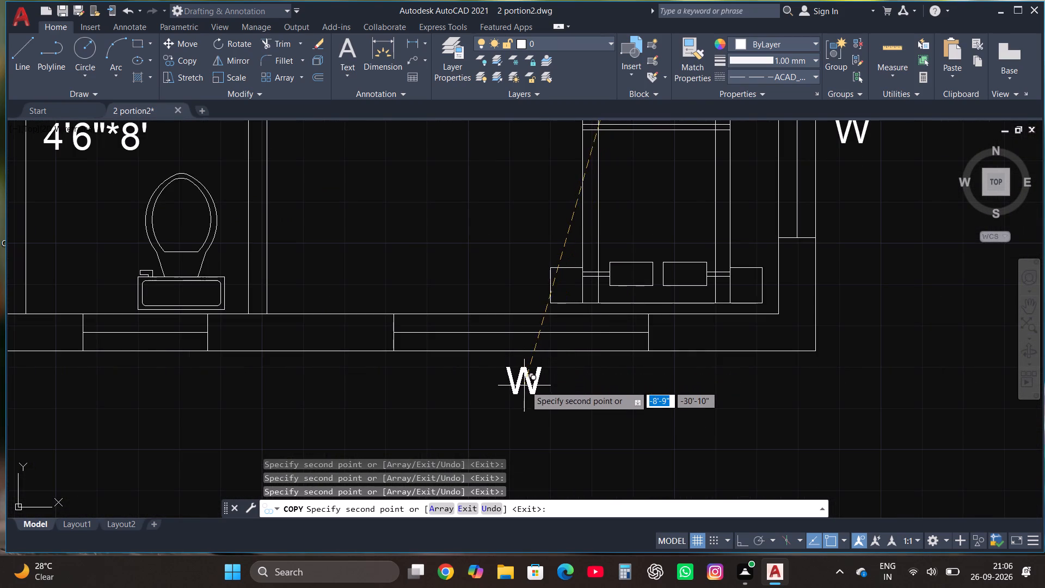
pyautogui.click(535, 382)
pyautogui.scroll(-5, 763, 316)
pyautogui.scroll(5, 677, 336)
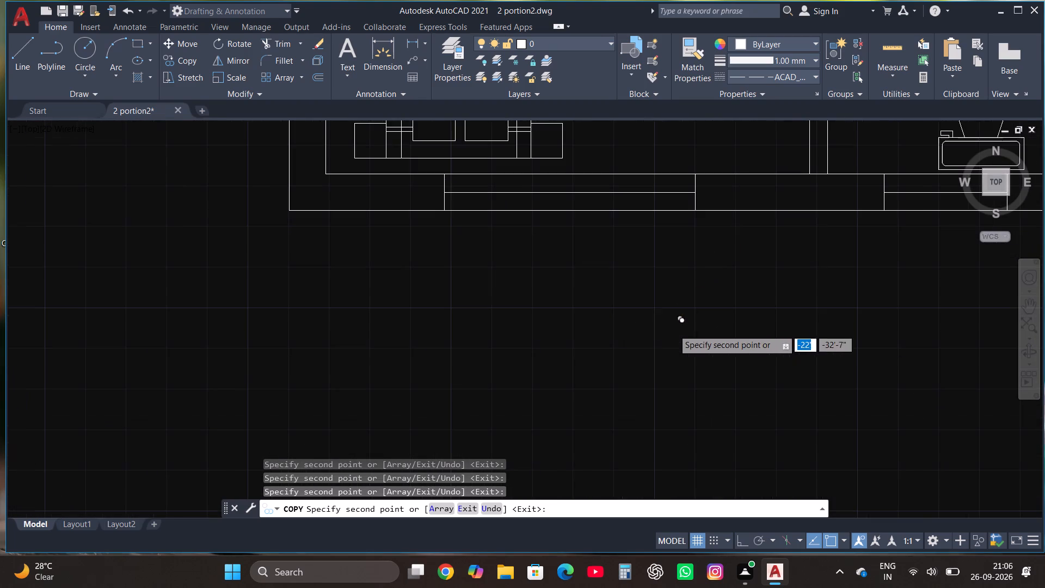
pyautogui.click(579, 251)
# Place W copies outside the four west wall windows, from the south bedroom past both drawing rooms to the north bedroom.
pyautogui.scroll(-5, 598, 350)
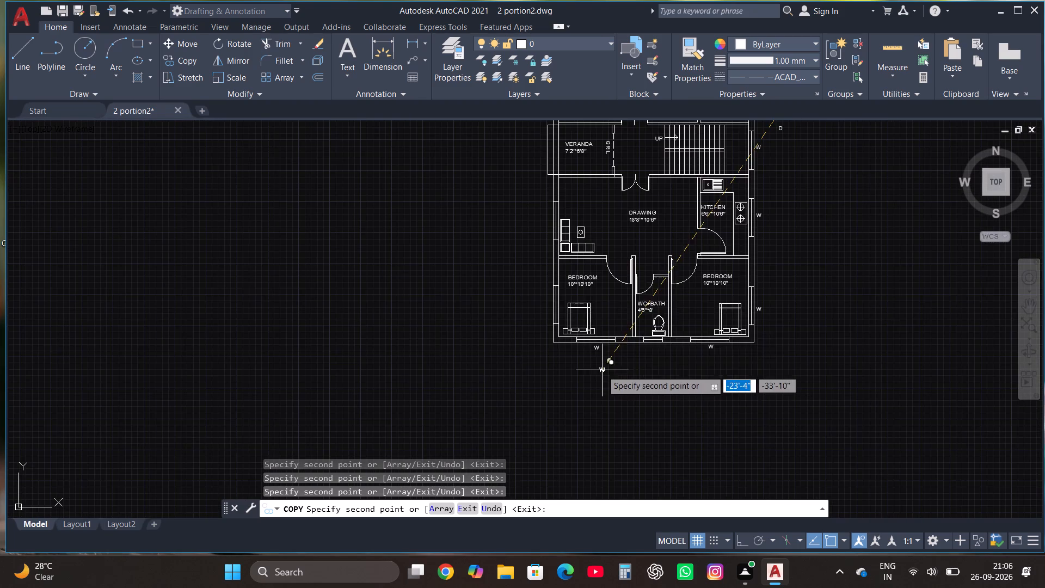
pyautogui.scroll(3, 533, 307)
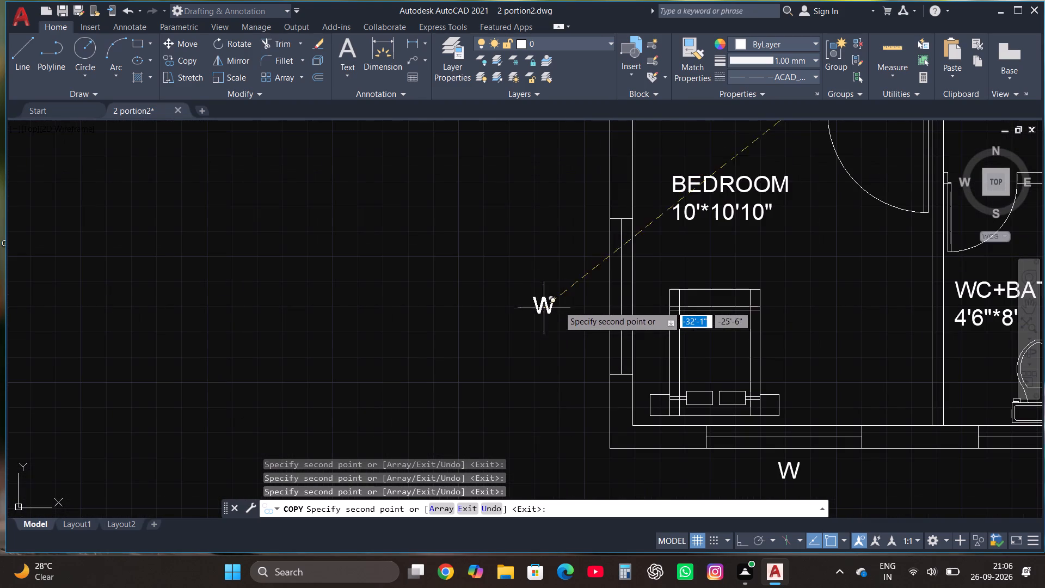
pyautogui.click(592, 301)
pyautogui.scroll(-3, 589, 370)
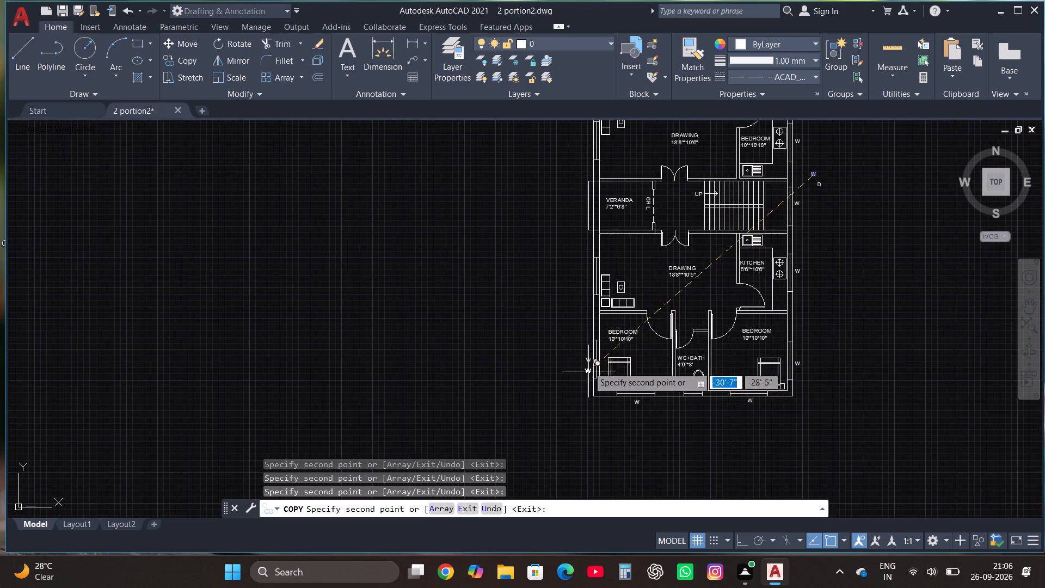
pyautogui.scroll(3, 594, 285)
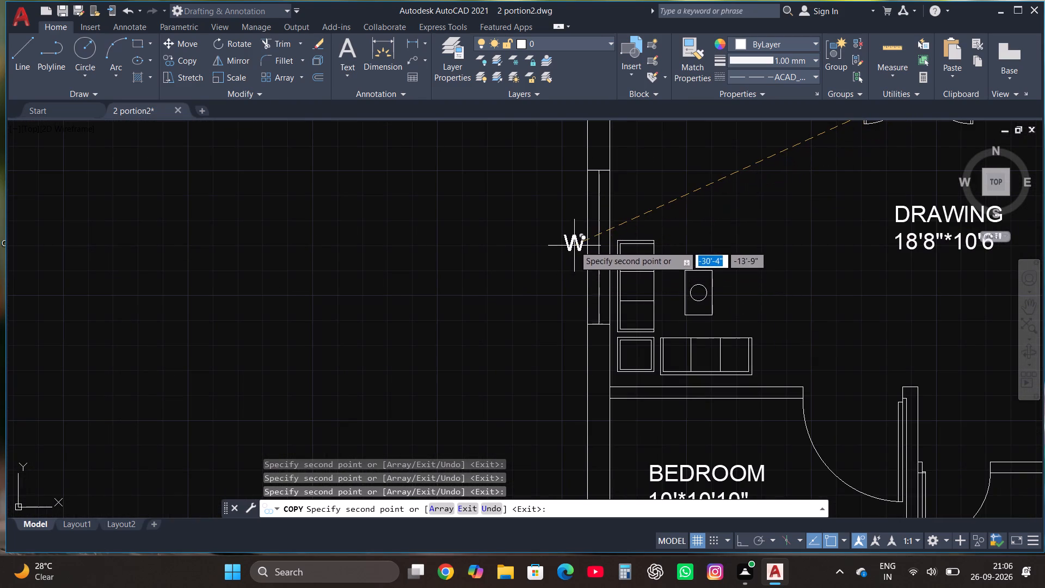
pyautogui.click(574, 246)
pyautogui.scroll(-4, 565, 406)
pyautogui.scroll(1, 574, 310)
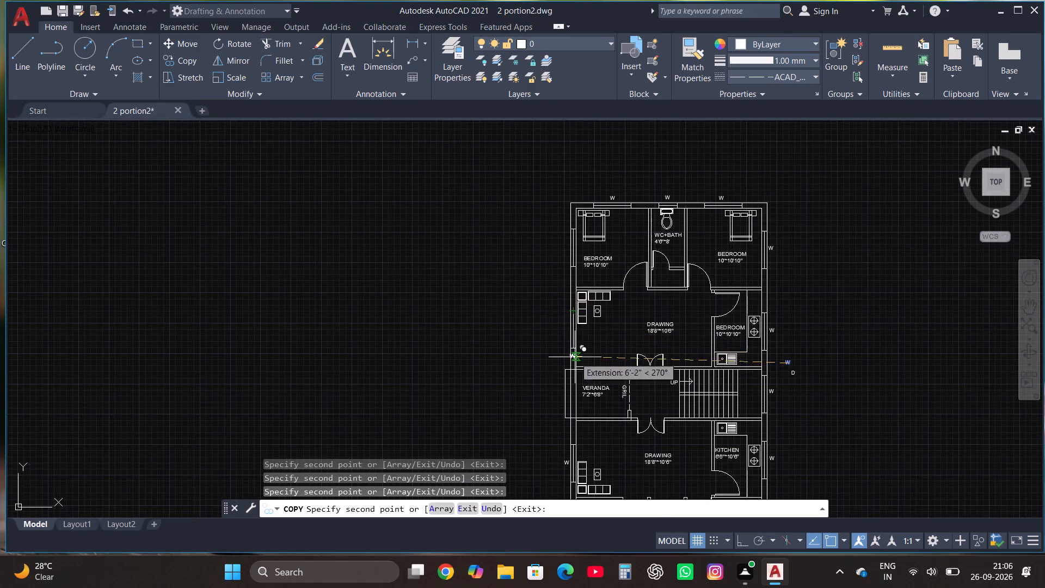
pyautogui.scroll(3, 573, 335)
pyautogui.click(538, 313)
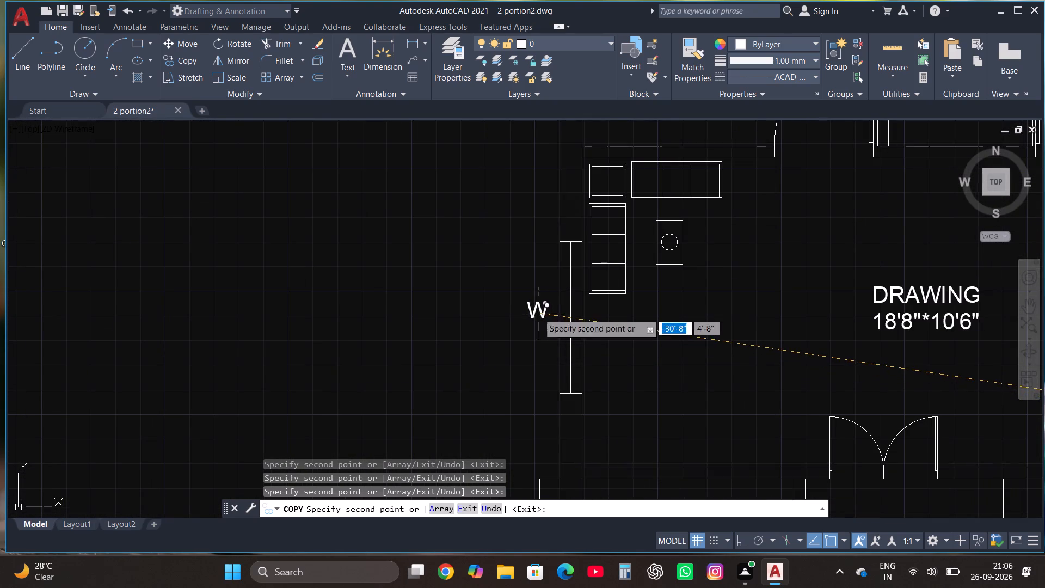
pyautogui.scroll(-3, 558, 405)
pyautogui.scroll(2, 552, 300)
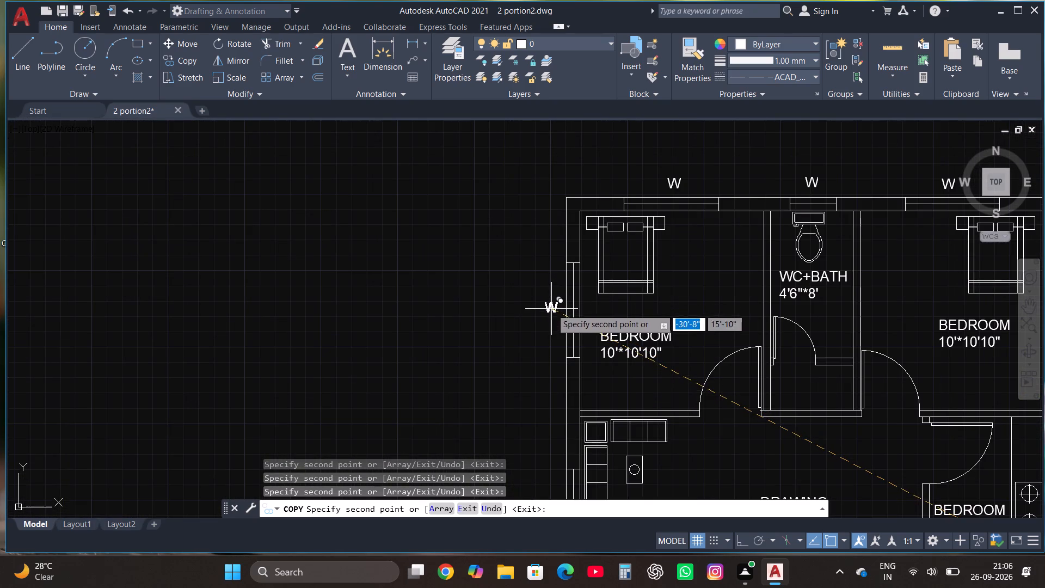
pyautogui.click(551, 309)
pyautogui.scroll(-2, 505, 355)
pyautogui.scroll(-1, 649, 240)
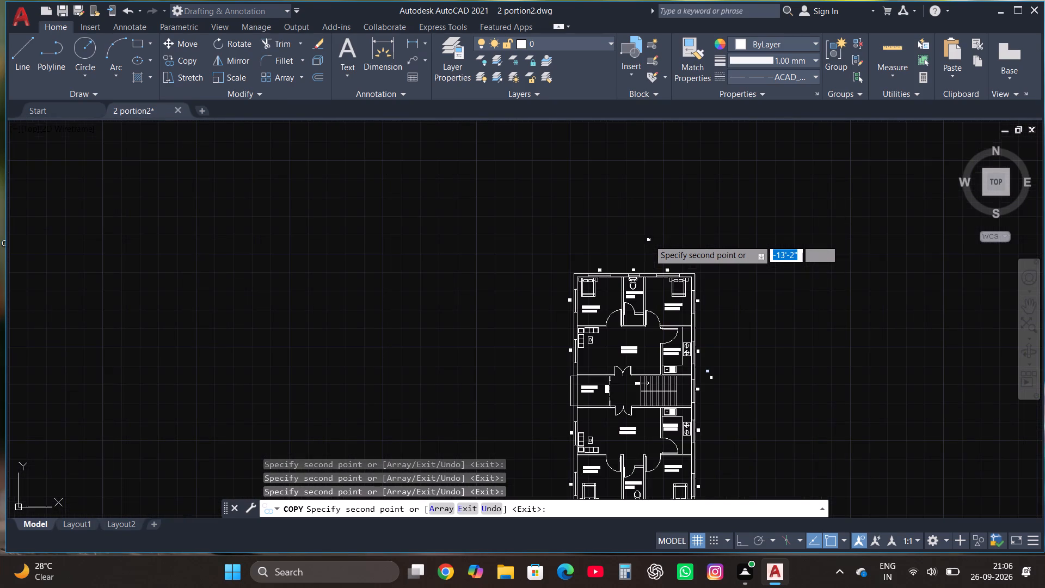
pyautogui.press('Escape')
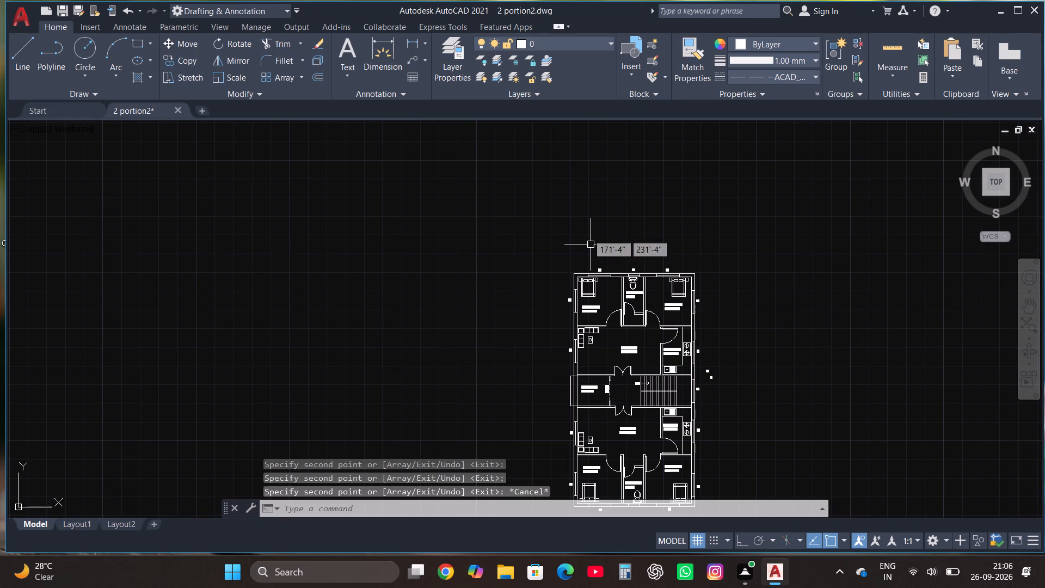
# Replace the text of the W label above the north WC+BATH window with V.
pyautogui.scroll(4, 652, 283)
pyautogui.scroll(1, 547, 205)
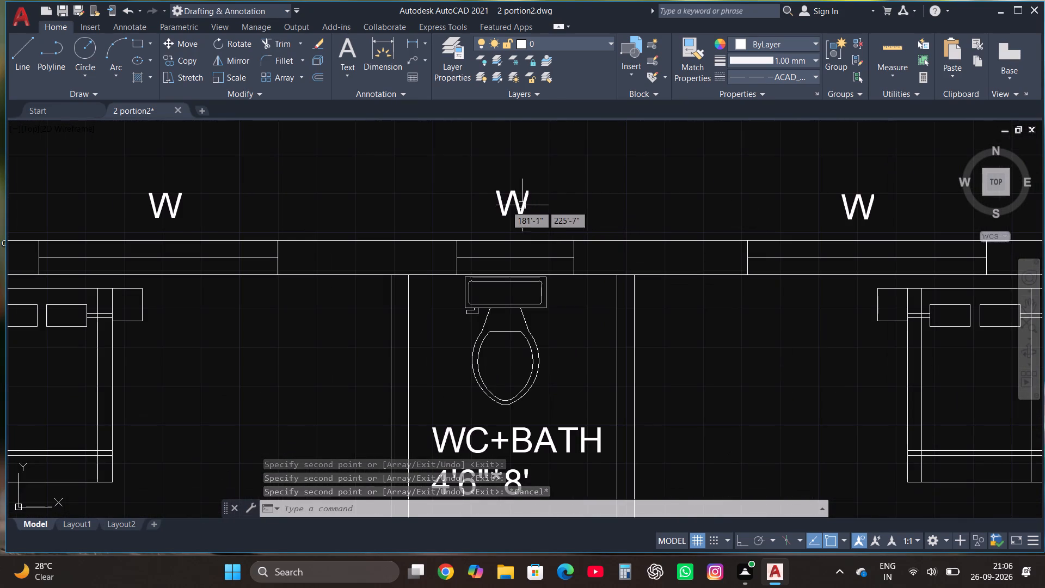
pyautogui.click(508, 199)
pyautogui.rightClick(507, 199)
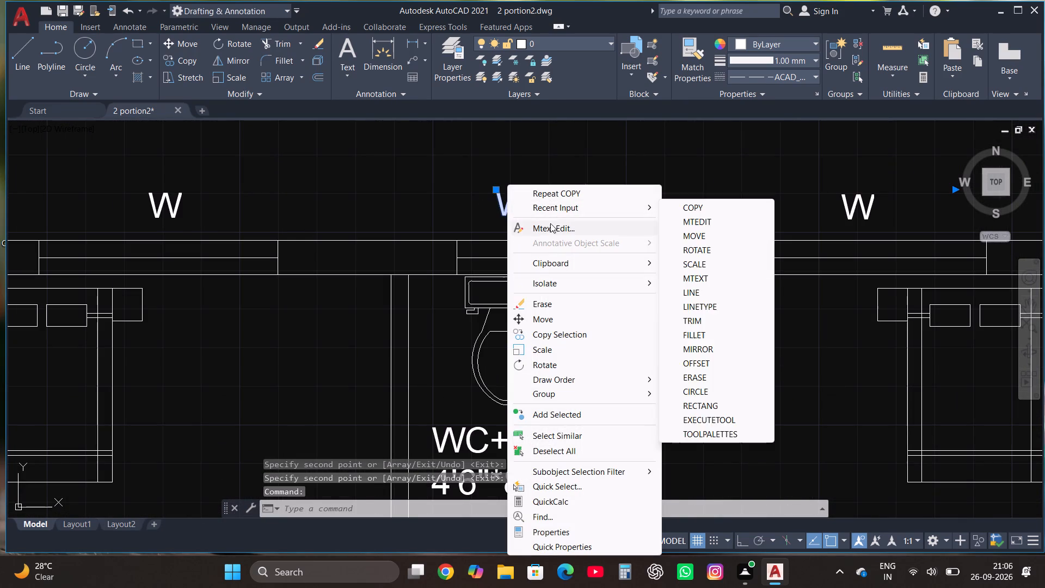
pyautogui.click(552, 231)
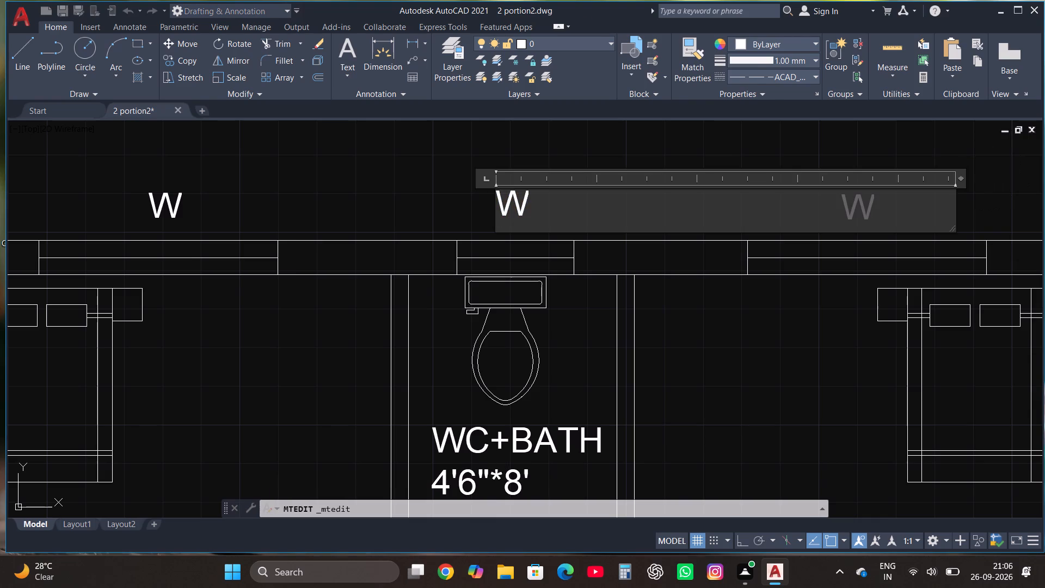
pyautogui.click(540, 207)
pyautogui.press('BackSpace')
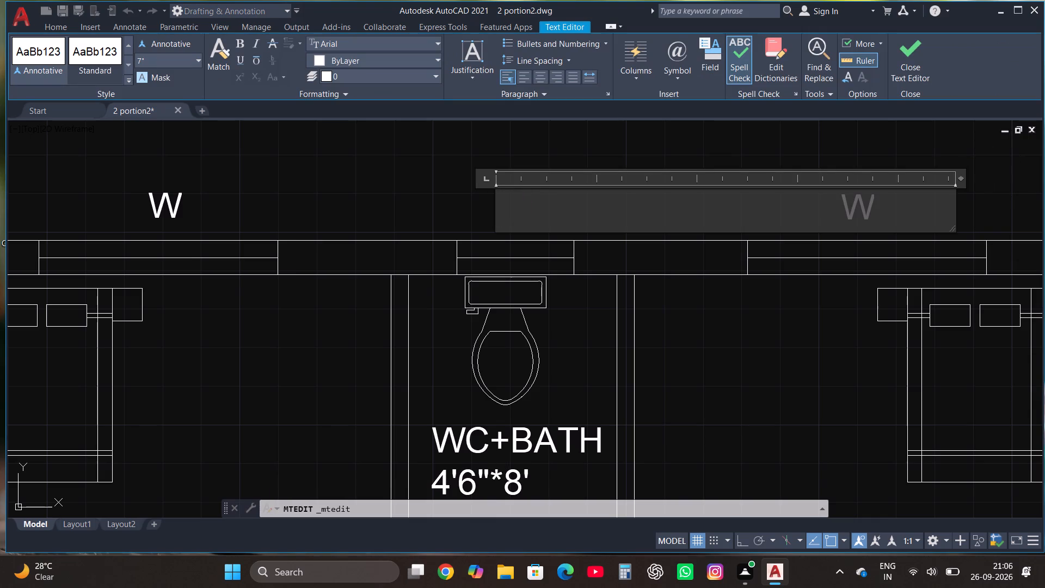
pyautogui.press('v')
pyautogui.click(914, 57)
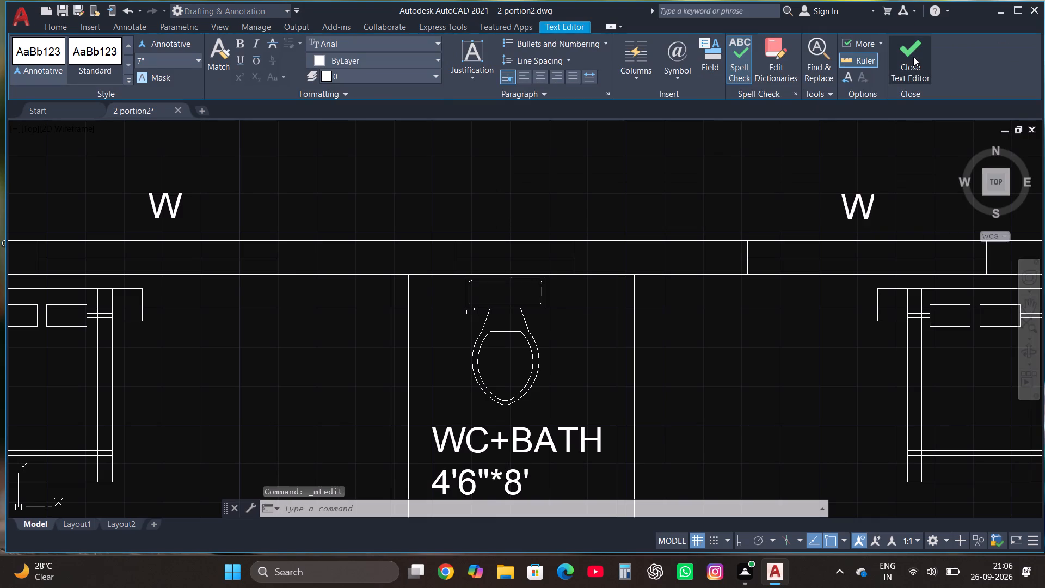
# Copy the V label to just below the south WC+BATH window.
pyautogui.click(514, 210)
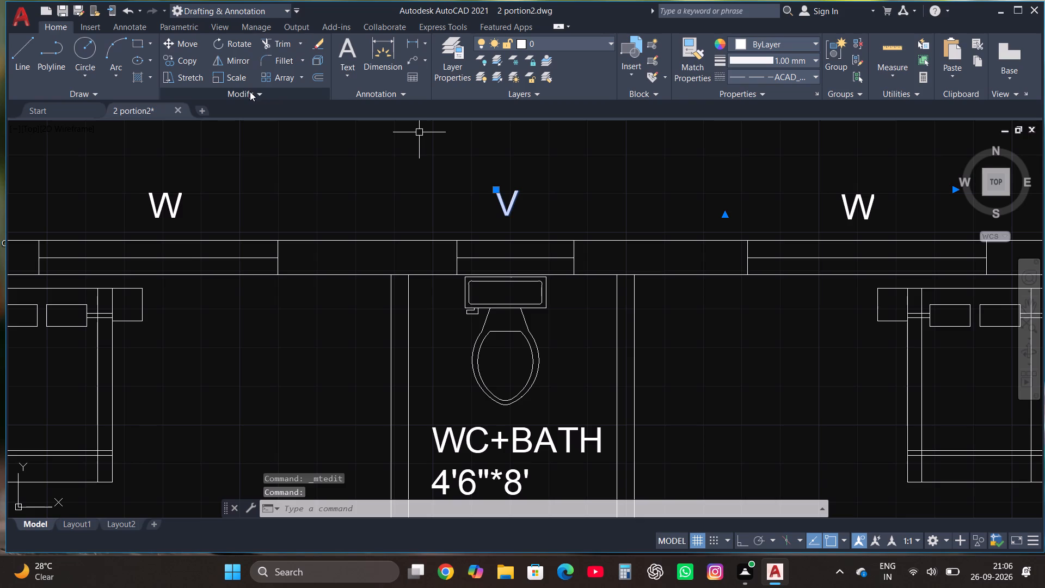
pyautogui.click(186, 57)
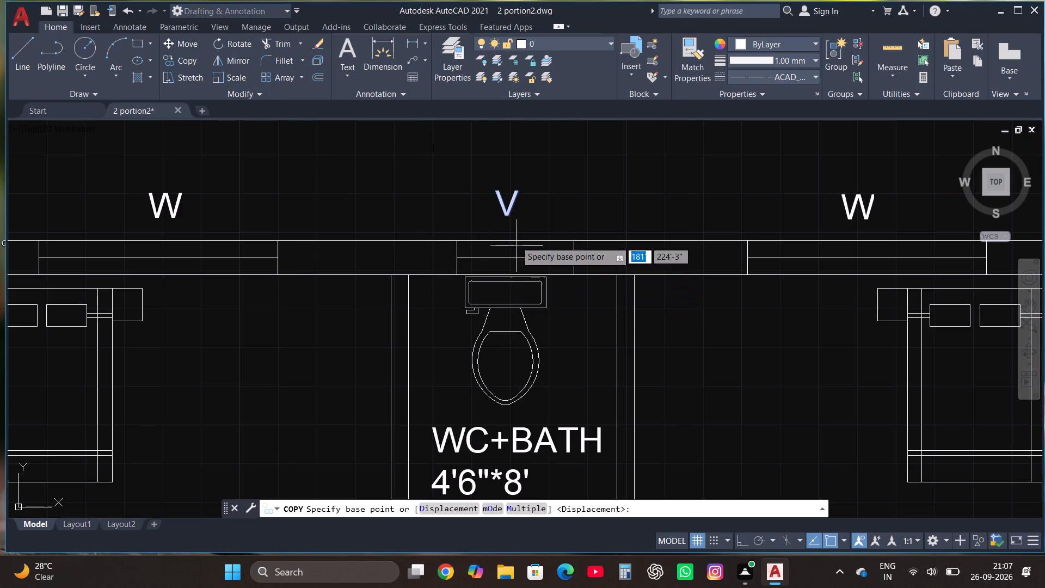
pyautogui.click(502, 210)
pyautogui.scroll(-7, 507, 186)
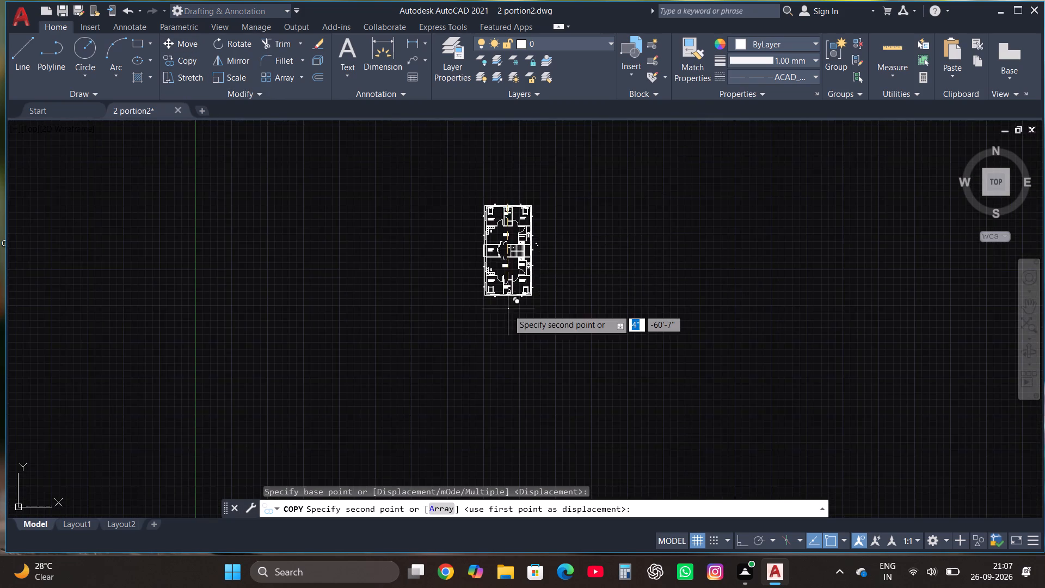
pyautogui.scroll(4, 508, 309)
pyautogui.scroll(3, 480, 240)
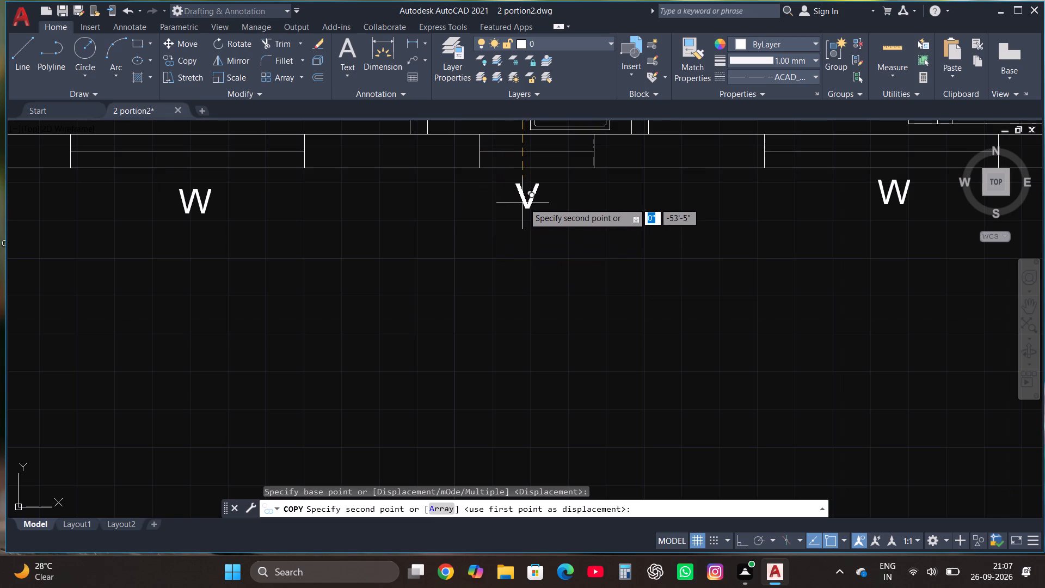
pyautogui.click(527, 197)
# Copy the D label in Multiple mode to the north portion's two bedroom doors, WC+BATH door and kitchen door.
pyautogui.scroll(-5, 495, 399)
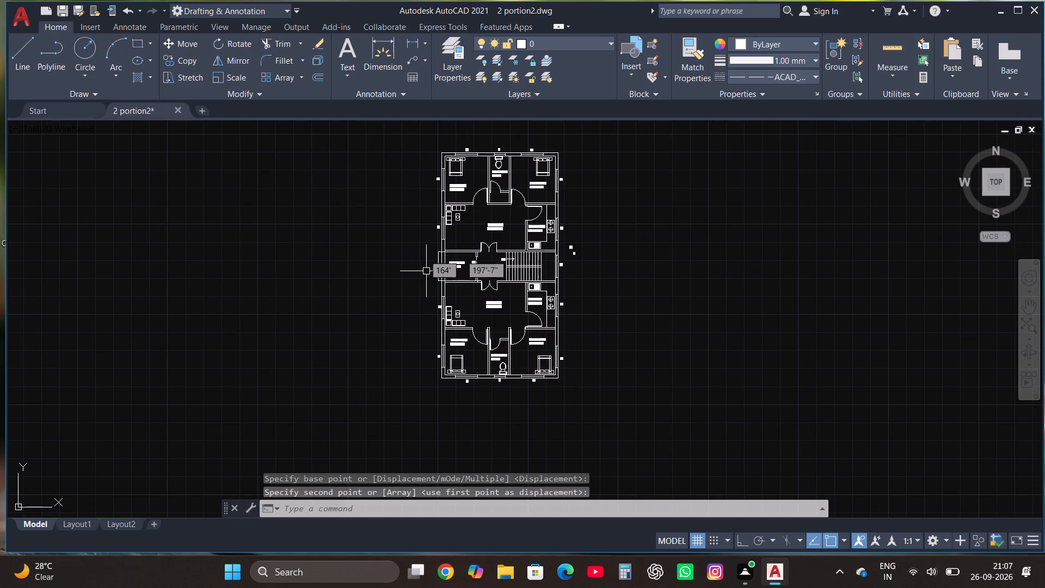
pyautogui.scroll(2, 517, 179)
pyautogui.scroll(1, 657, 370)
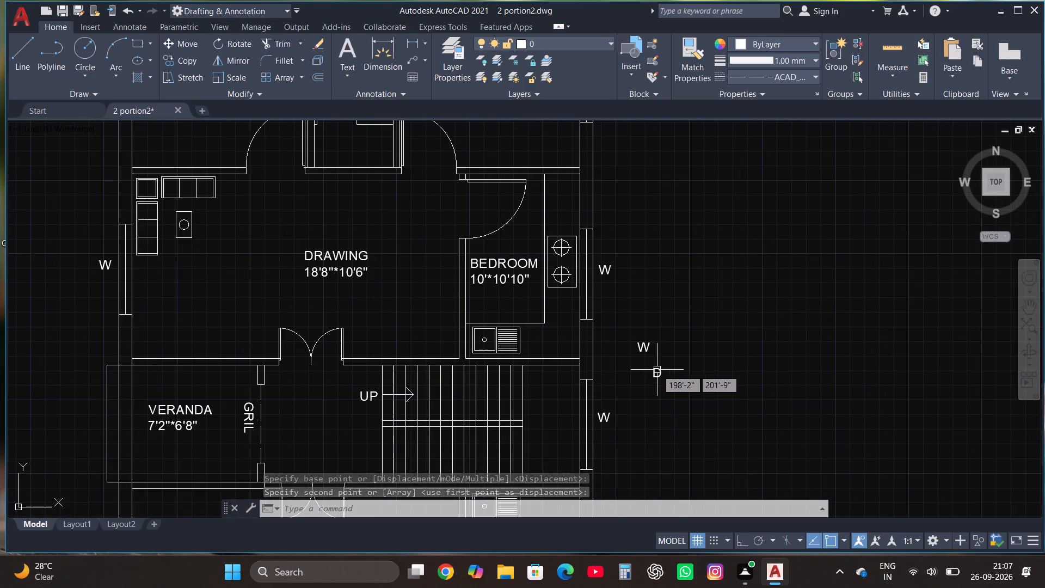
pyautogui.click(657, 370)
pyautogui.click(184, 64)
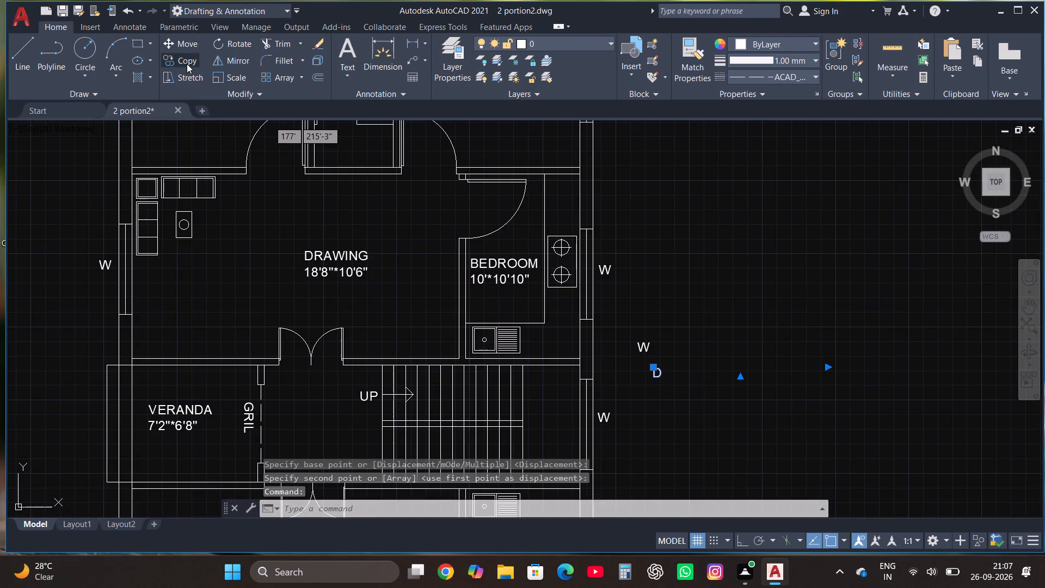
pyautogui.click(526, 509)
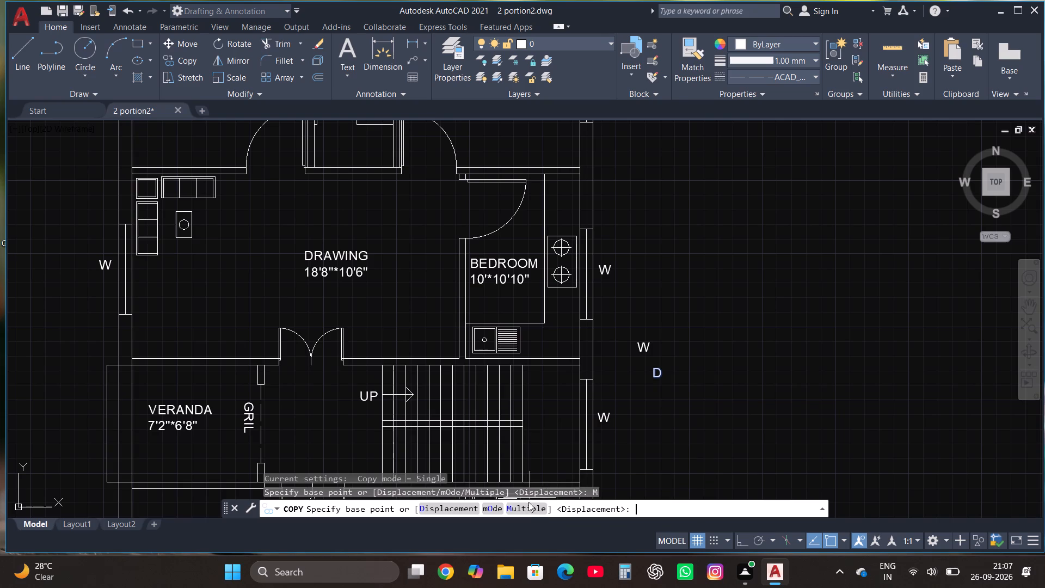
pyautogui.click(663, 375)
pyautogui.scroll(-1, 649, 415)
pyautogui.scroll(-1, 561, 365)
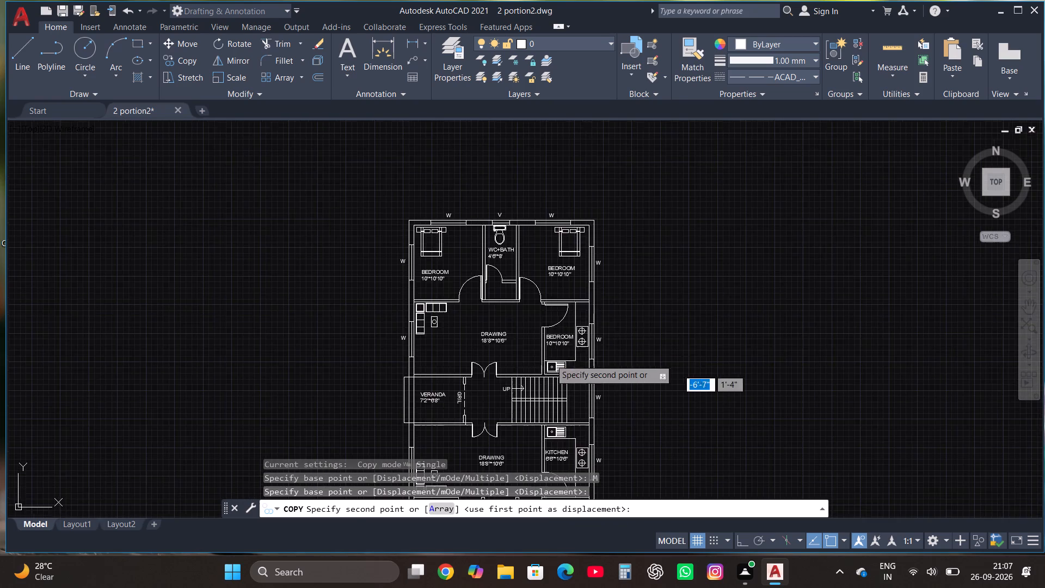
pyautogui.scroll(2, 459, 283)
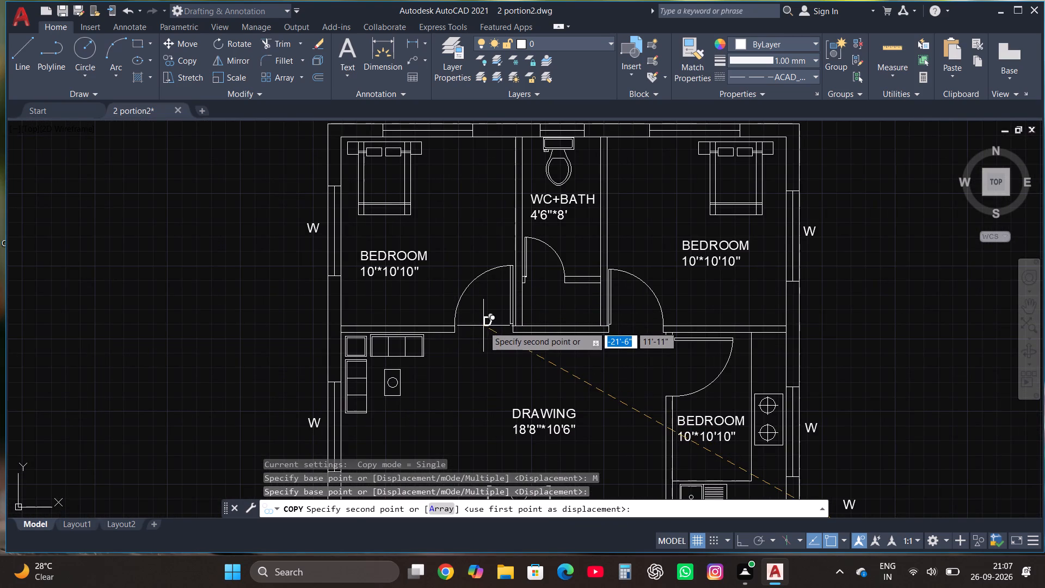
pyautogui.click(479, 329)
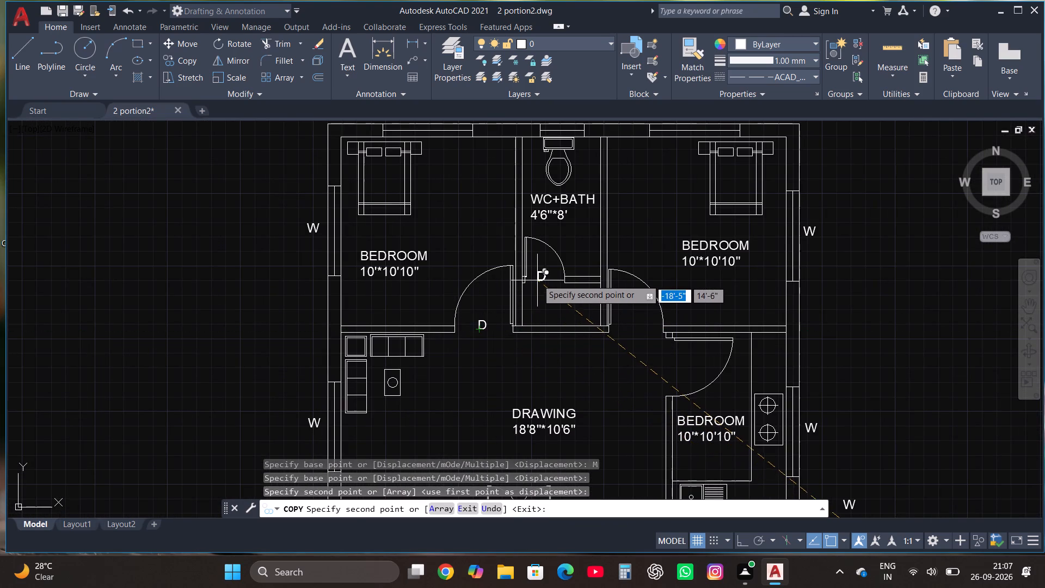
pyautogui.click(537, 279)
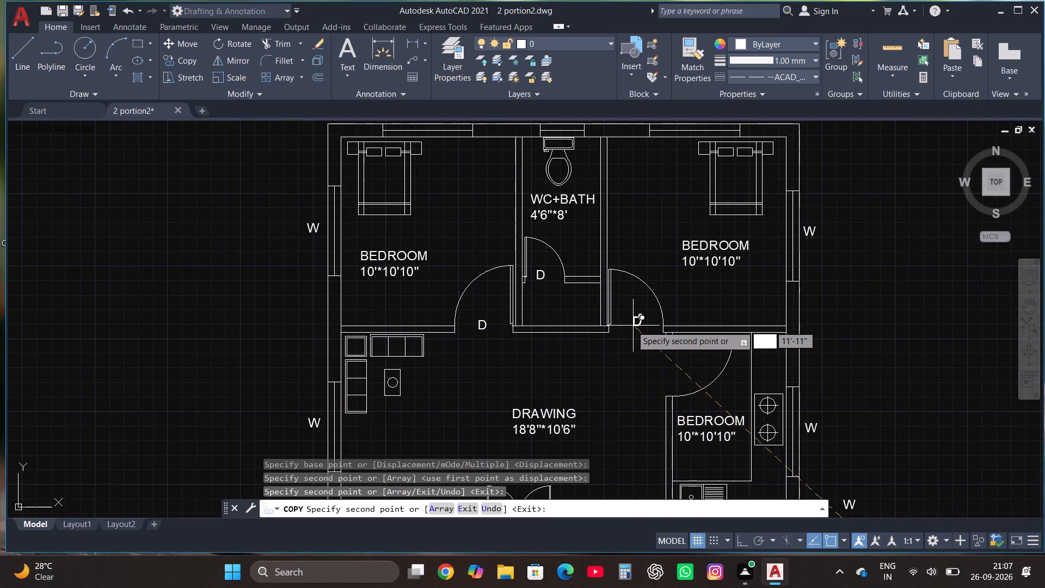
pyautogui.click(626, 326)
pyautogui.click(668, 368)
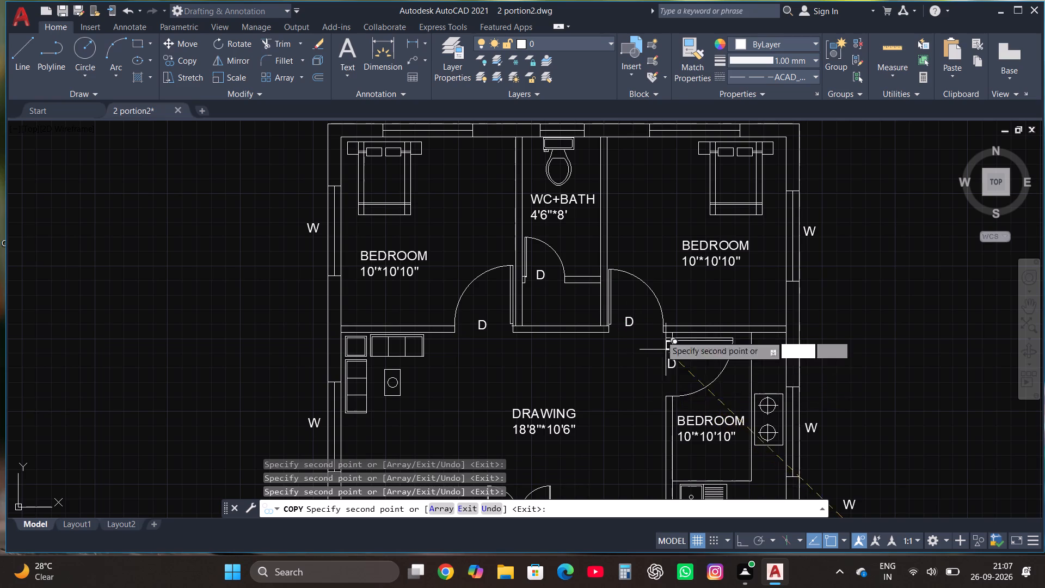
# Place D copies at the two double doors between the drawing rooms and the central stair lobby.
pyautogui.scroll(-1, 580, 234)
pyautogui.scroll(1, 564, 464)
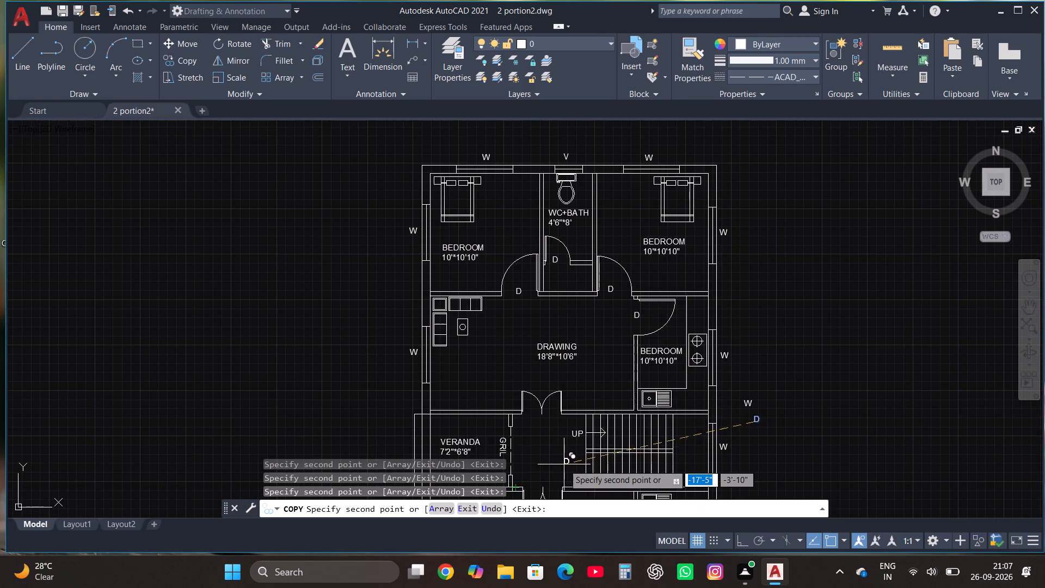
pyautogui.scroll(2, 563, 464)
pyautogui.click(466, 294)
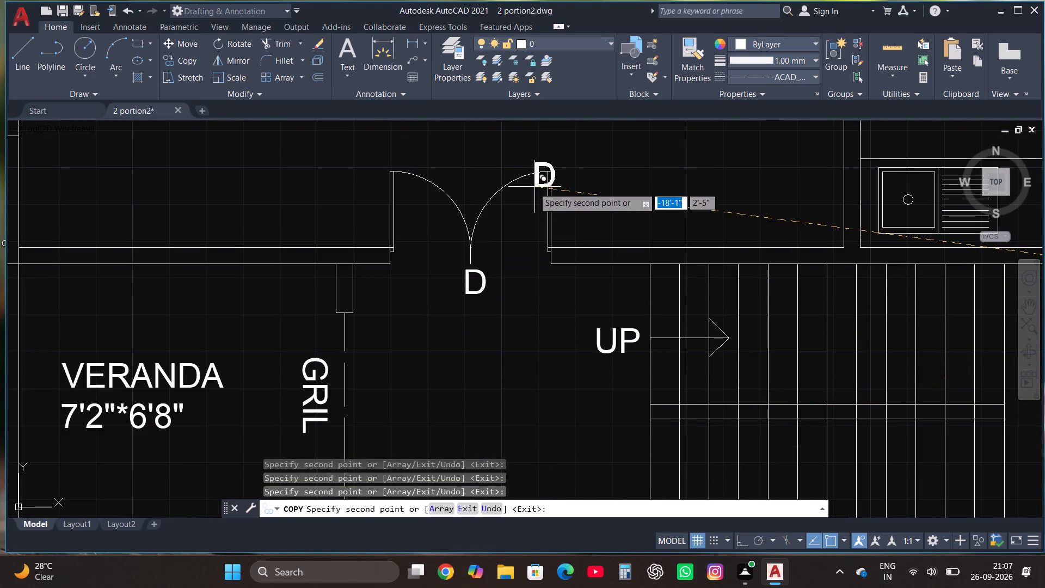
pyautogui.scroll(-2, 531, 193)
pyautogui.scroll(2, 494, 363)
pyautogui.click(519, 295)
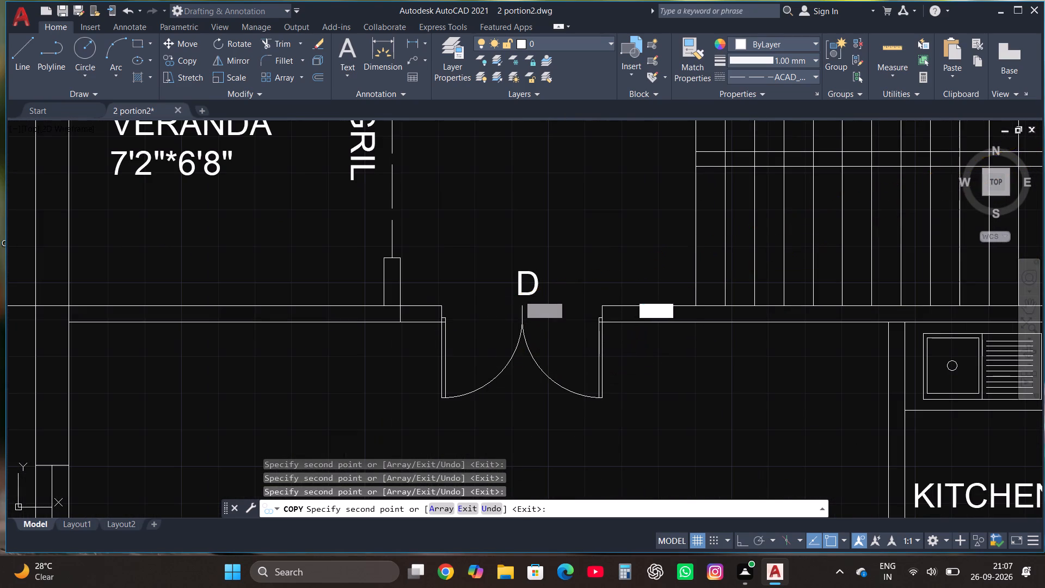
# Place D copies at the south portion's two bedroom doors, WC+BATH door and kitchen door, and finish copying.
pyautogui.scroll(-4, 514, 247)
pyautogui.scroll(3, 486, 353)
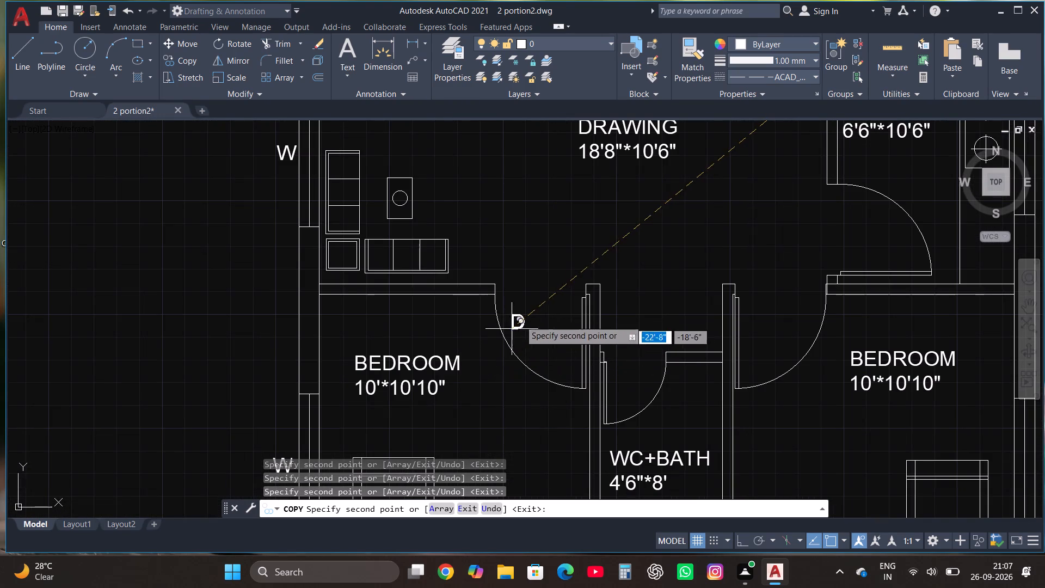
pyautogui.click(531, 305)
pyautogui.click(628, 366)
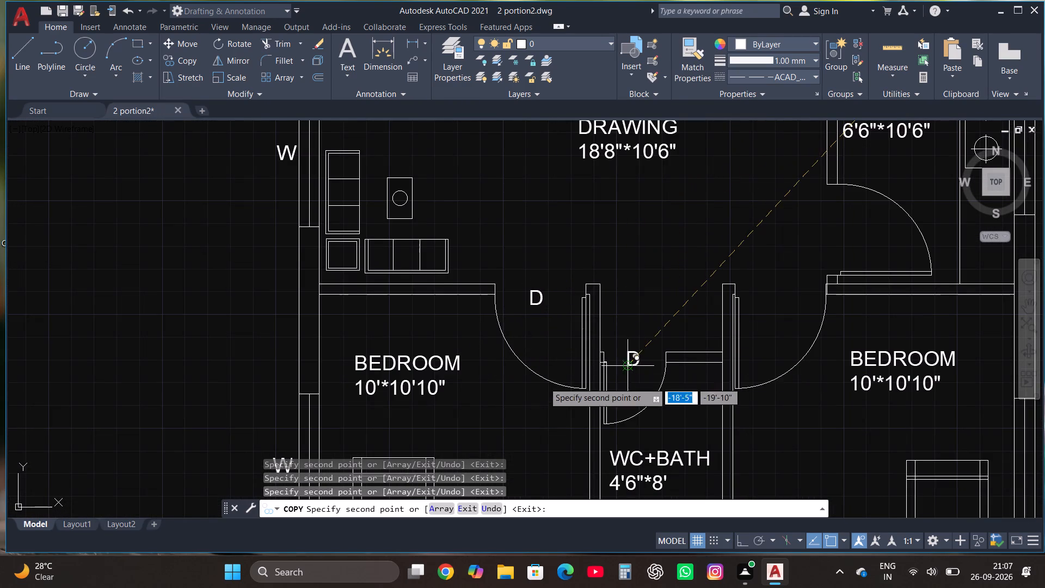
pyautogui.scroll(-3, 520, 387)
pyautogui.scroll(2, 611, 362)
pyautogui.click(538, 379)
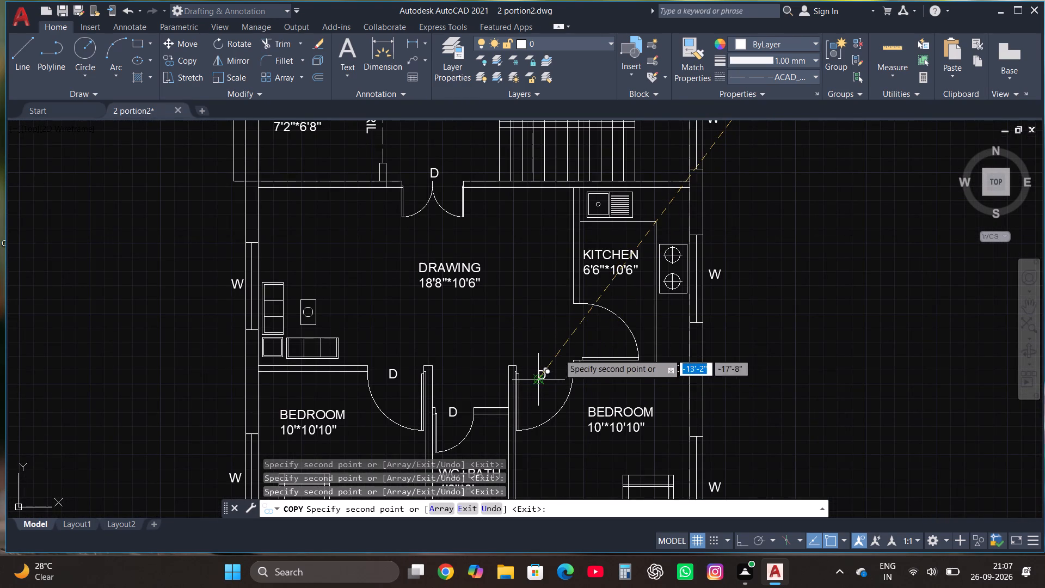
pyautogui.click(575, 338)
pyautogui.scroll(-2, 586, 281)
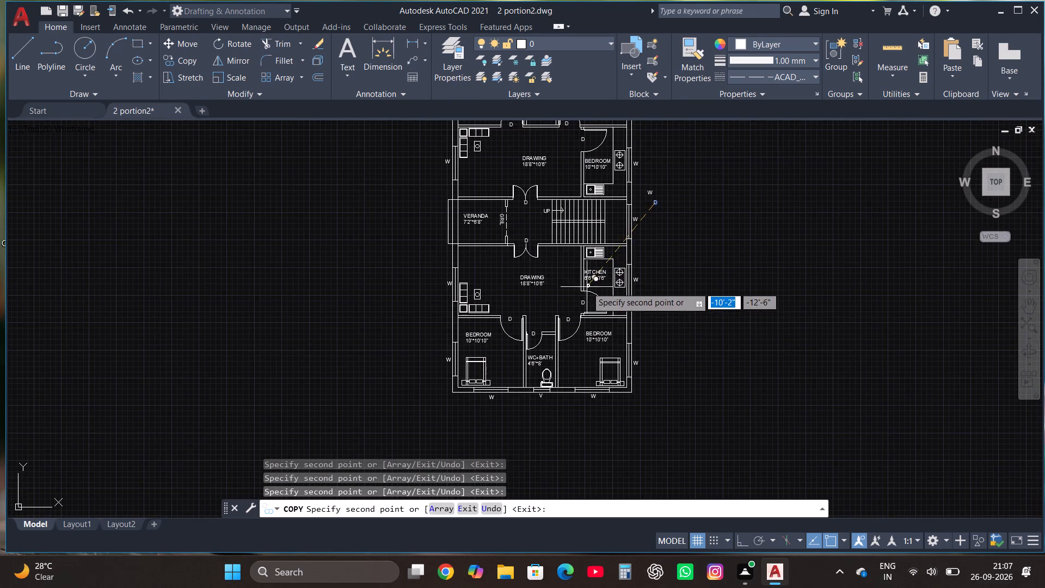
pyautogui.scroll(1, 671, 304)
pyautogui.press('Escape')
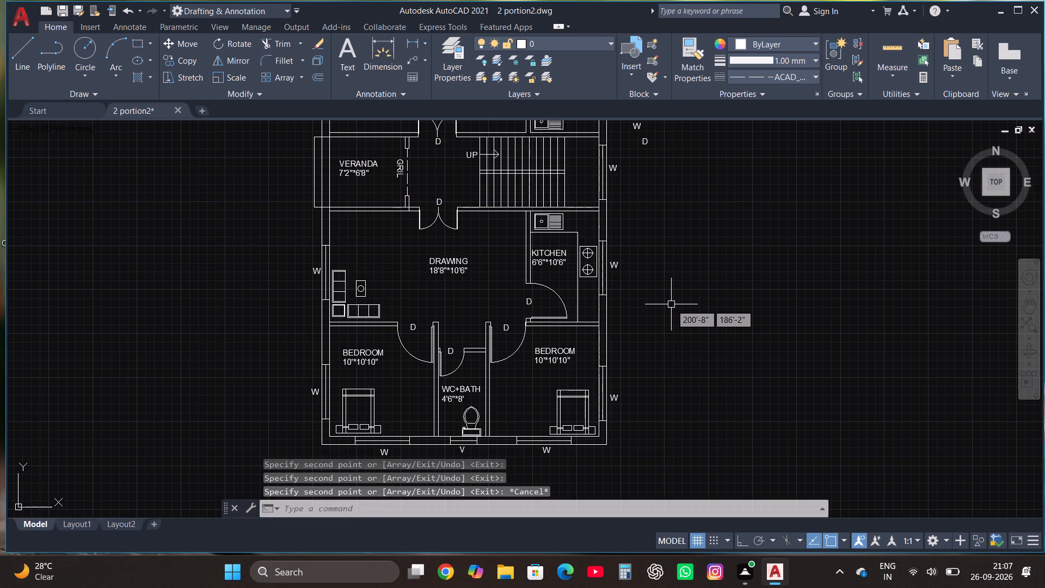
# Erase the spare W and D labels standing outside the plan beyond the east wall.
pyautogui.scroll(-1, 665, 310)
pyautogui.scroll(2, 662, 158)
pyautogui.click(671, 307)
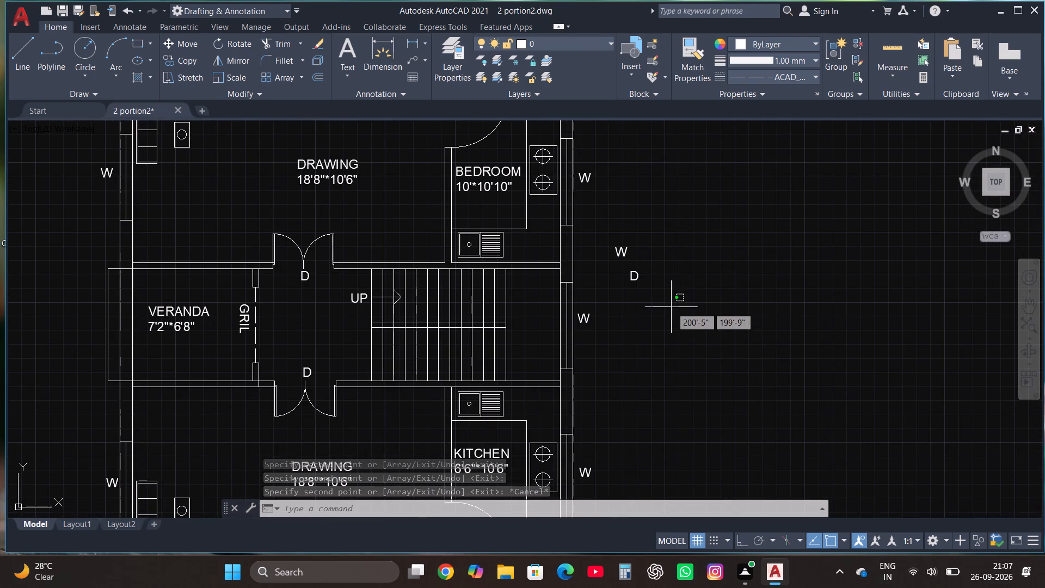
pyautogui.click(610, 228)
pyautogui.press('Delete')
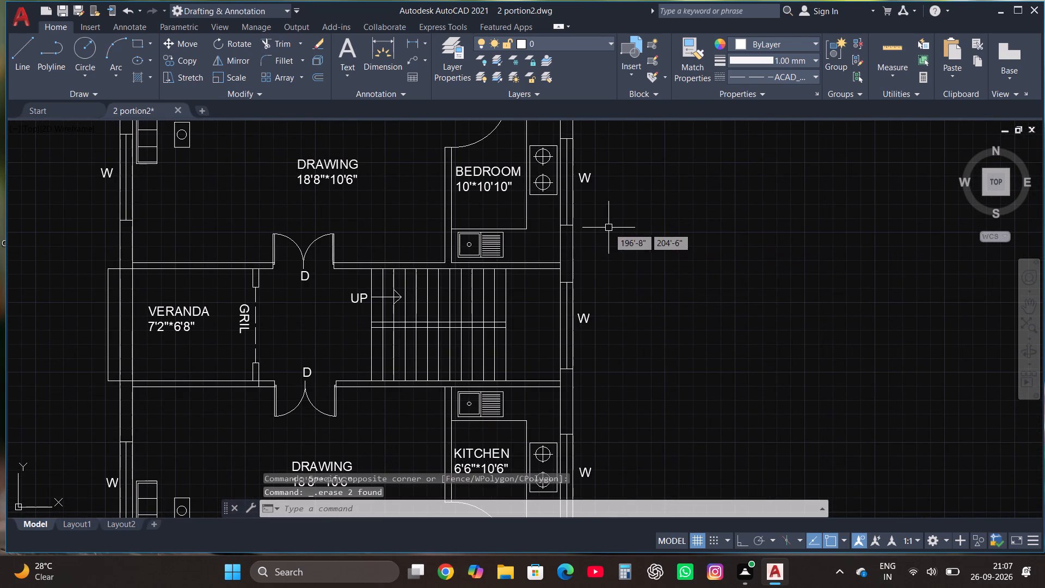
# Look over the labelled floor plan, from the south portion's rooms to the central staircase.
pyautogui.scroll(-2, 457, 281)
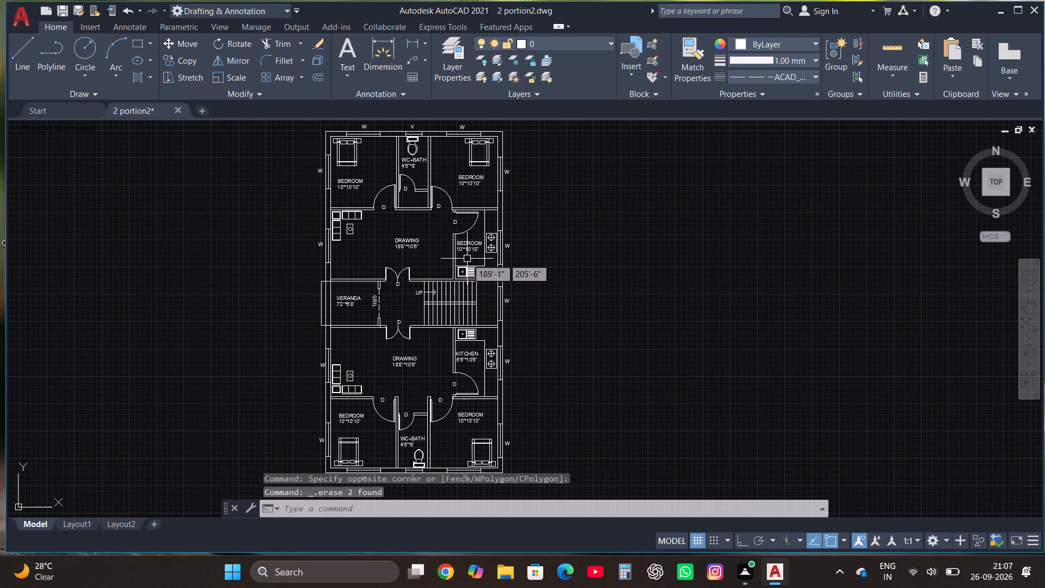
pyautogui.scroll(-1, 468, 229)
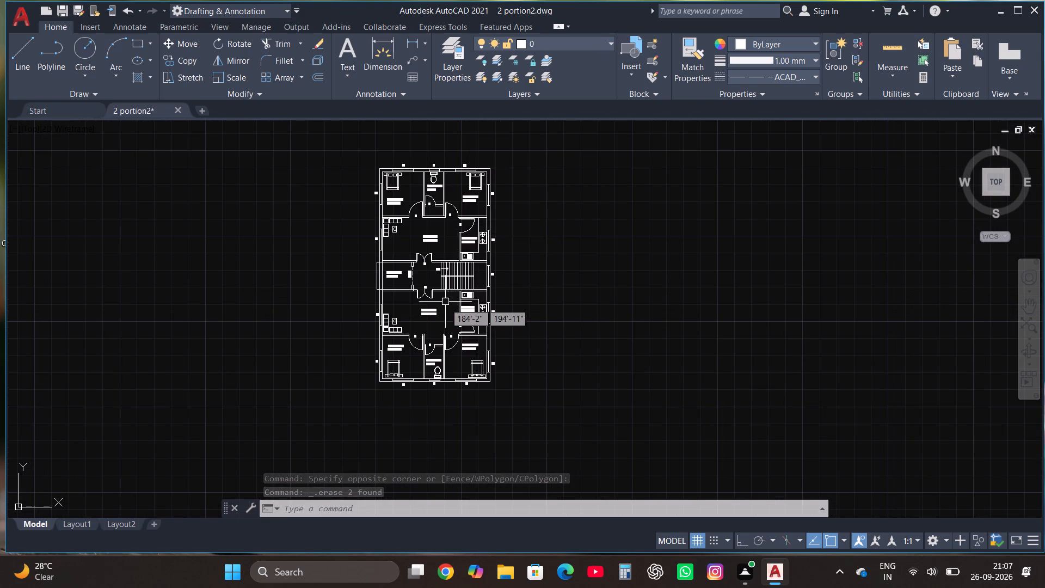
pyautogui.scroll(2, 439, 337)
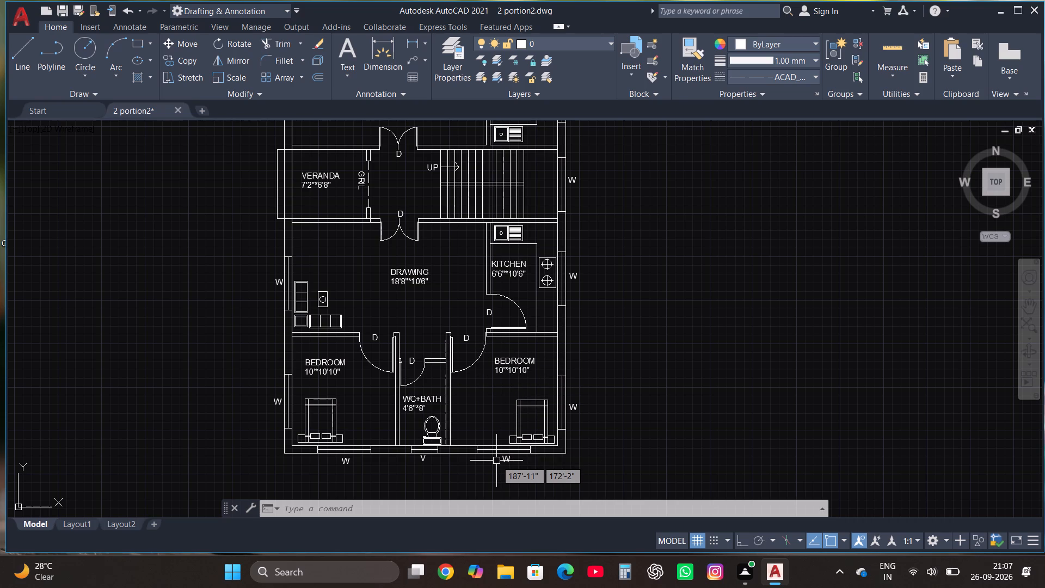
pyautogui.scroll(-1, 495, 462)
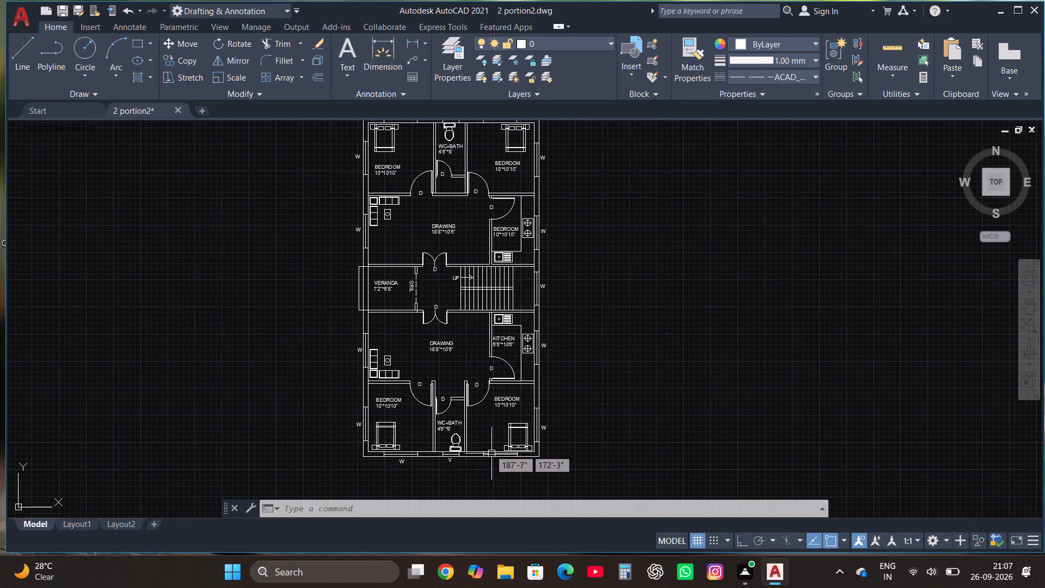
pyautogui.scroll(2, 502, 264)
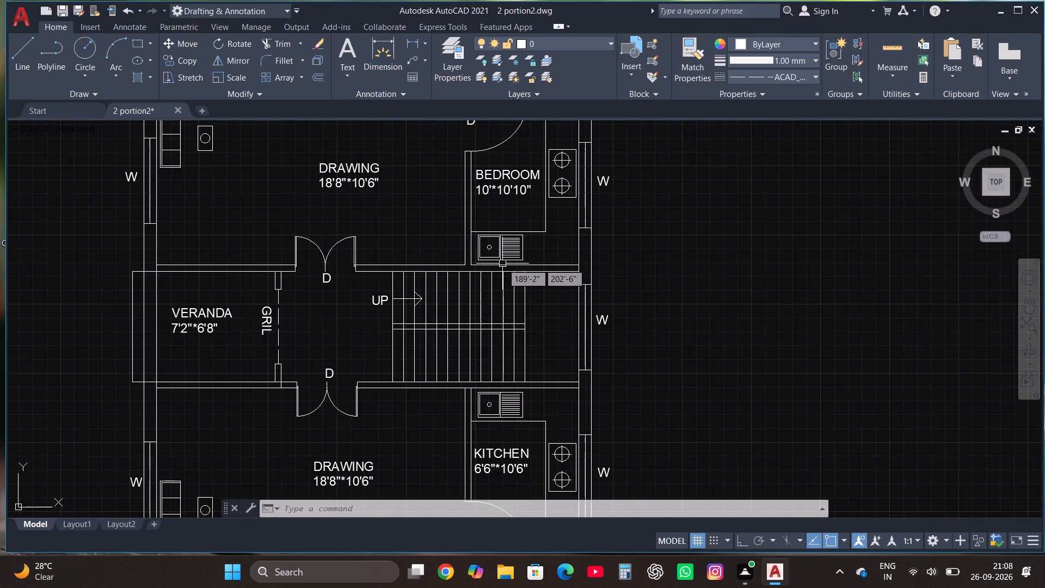
pyautogui.scroll(-1, 367, 360)
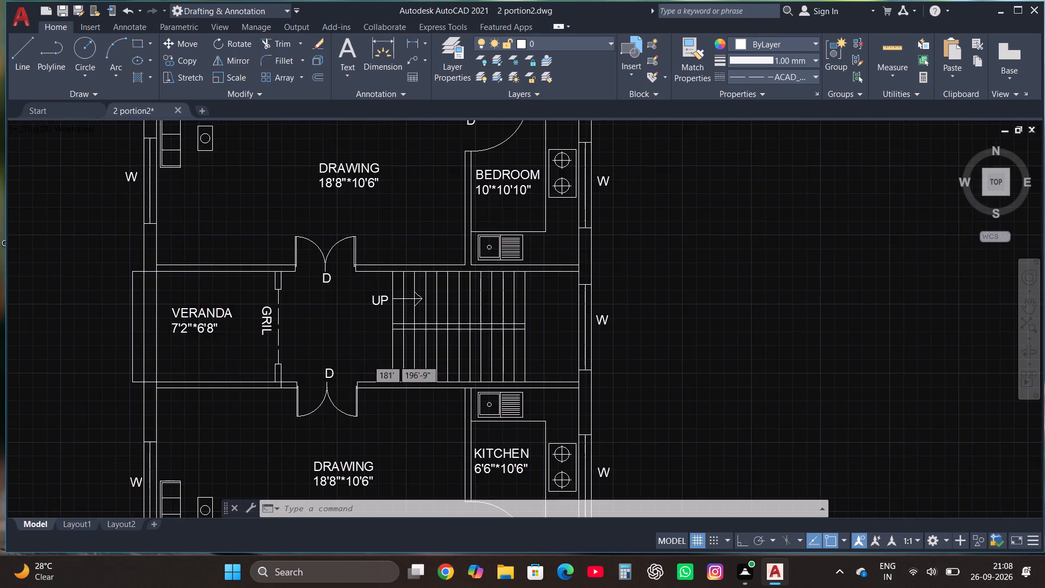
pyautogui.scroll(2, 432, 320)
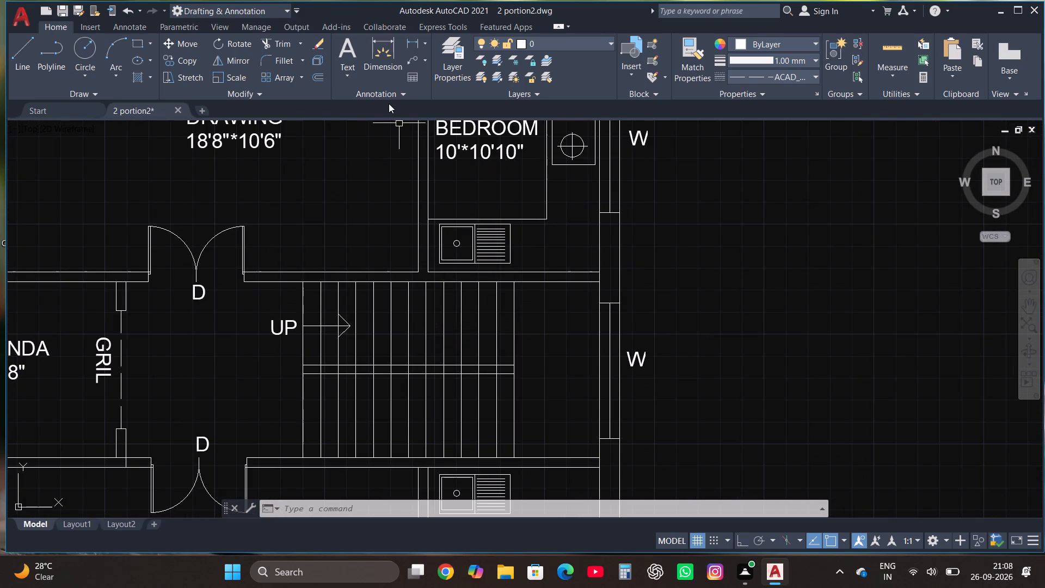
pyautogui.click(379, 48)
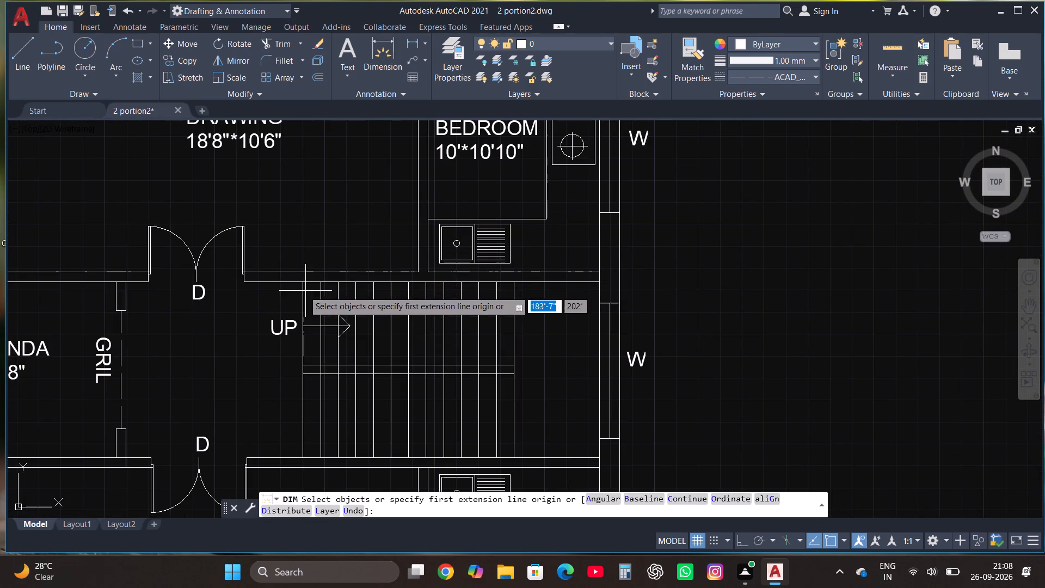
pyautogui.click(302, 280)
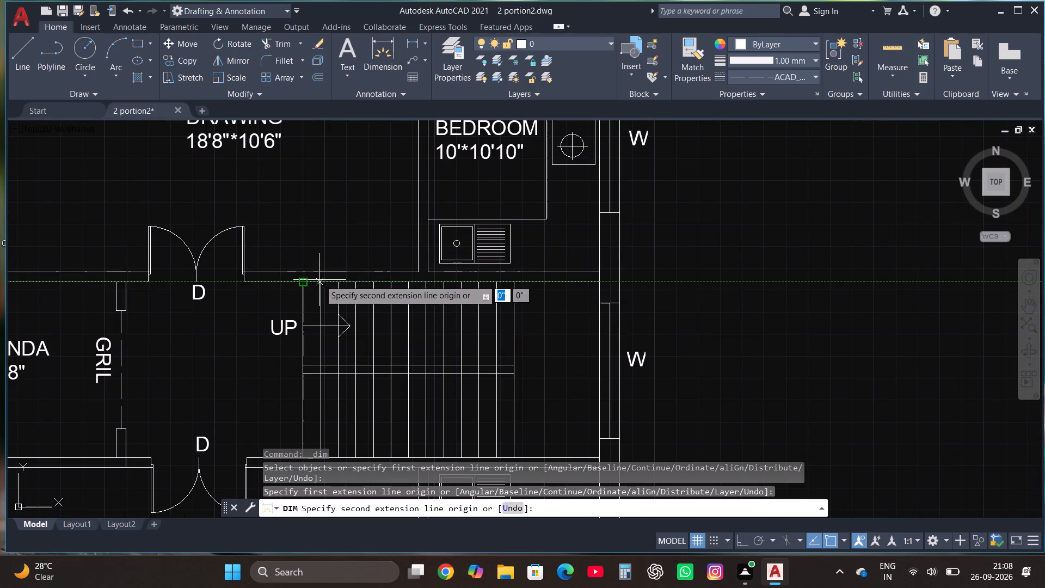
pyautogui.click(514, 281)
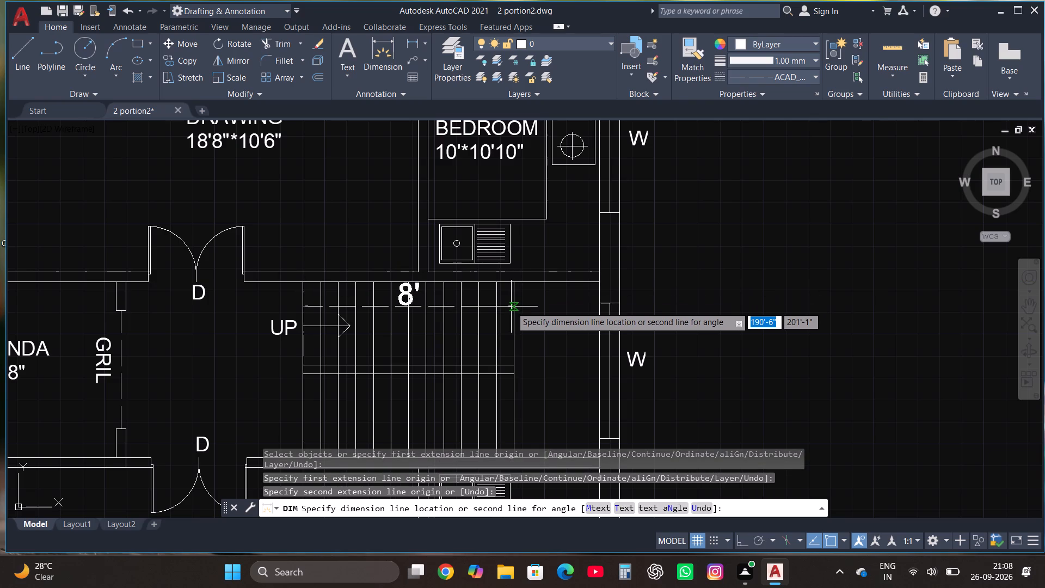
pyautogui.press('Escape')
# Make ByLayer the current linetype in the Linetype Manager.
pyautogui.write('LI')
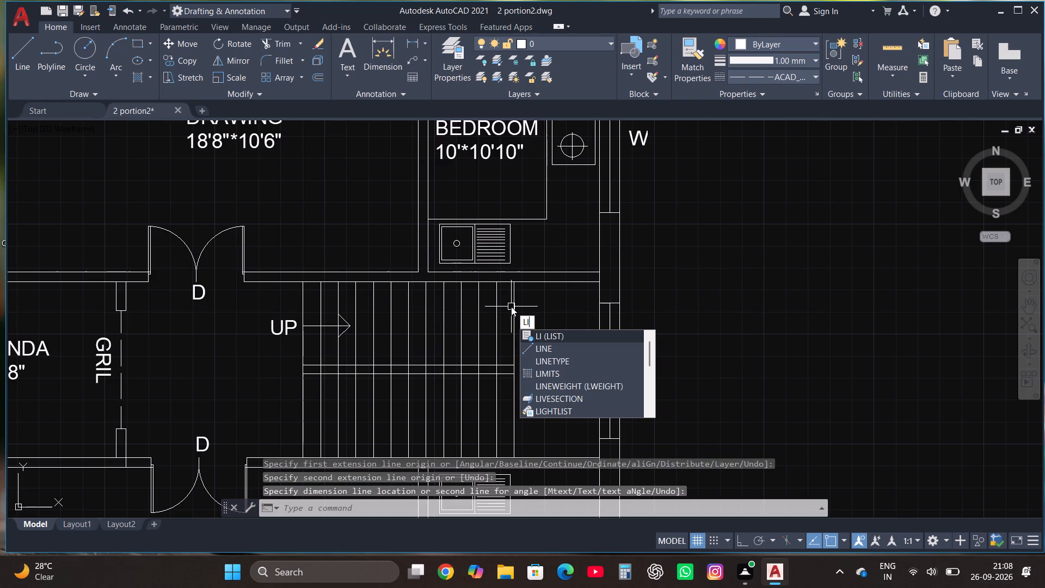
pyautogui.click(556, 363)
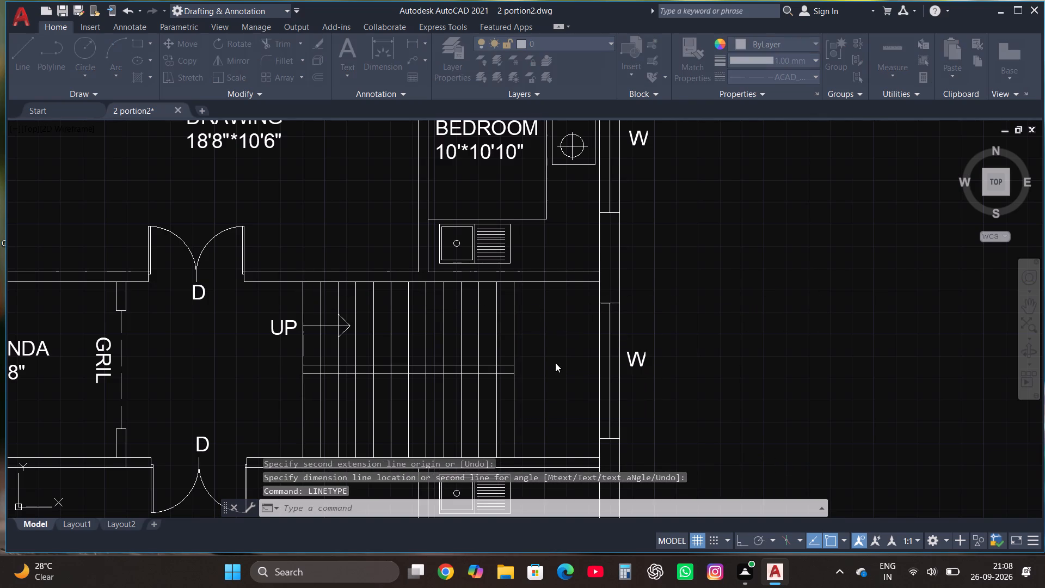
pyautogui.click(473, 220)
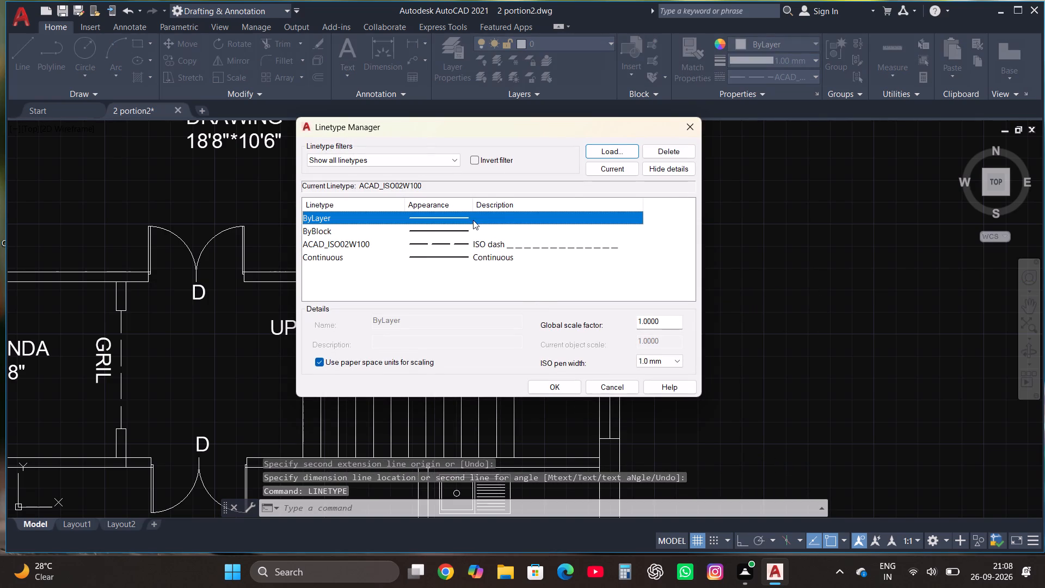
pyautogui.click(606, 169)
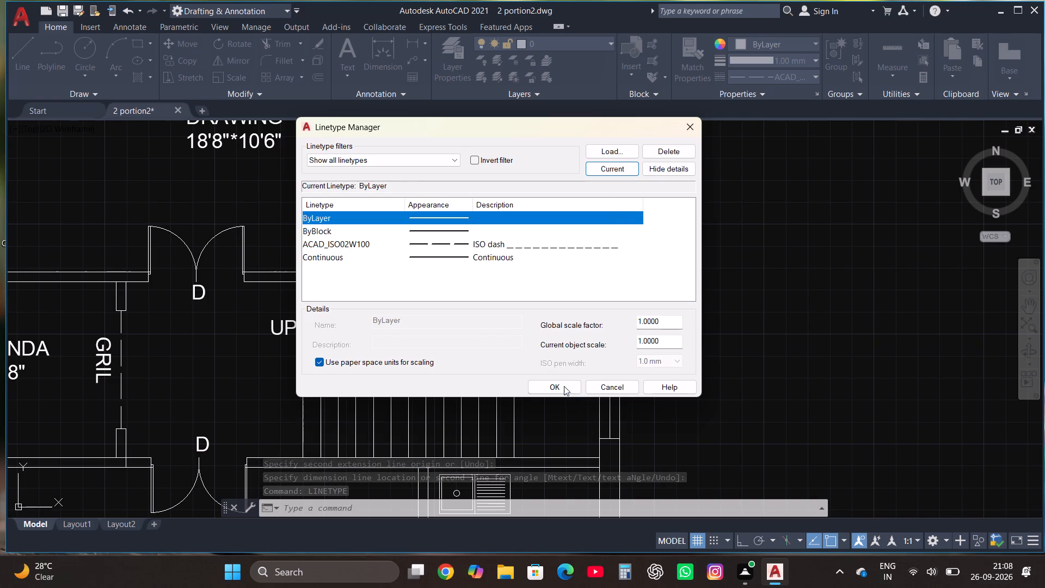
pyautogui.click(562, 382)
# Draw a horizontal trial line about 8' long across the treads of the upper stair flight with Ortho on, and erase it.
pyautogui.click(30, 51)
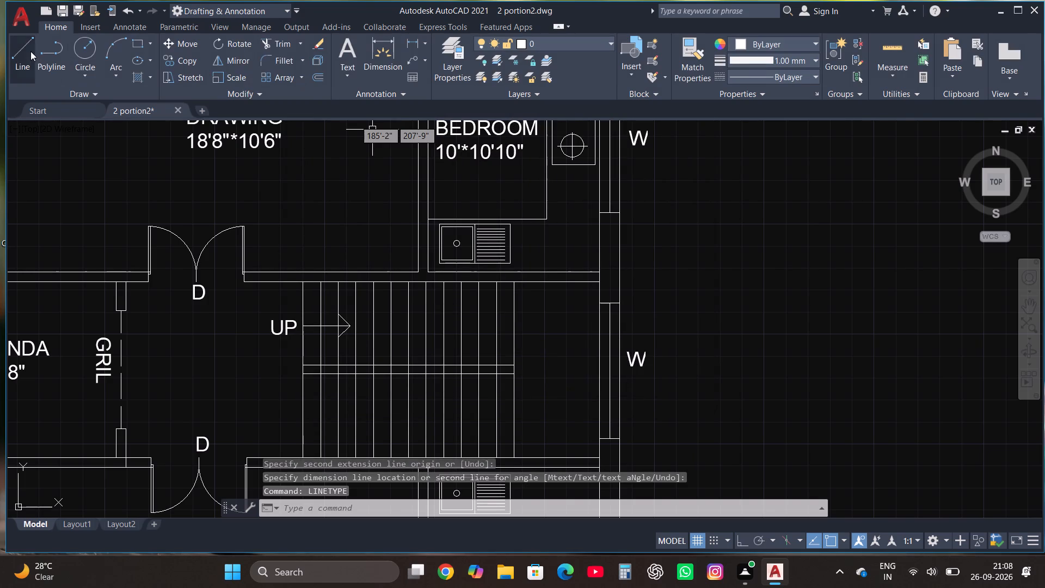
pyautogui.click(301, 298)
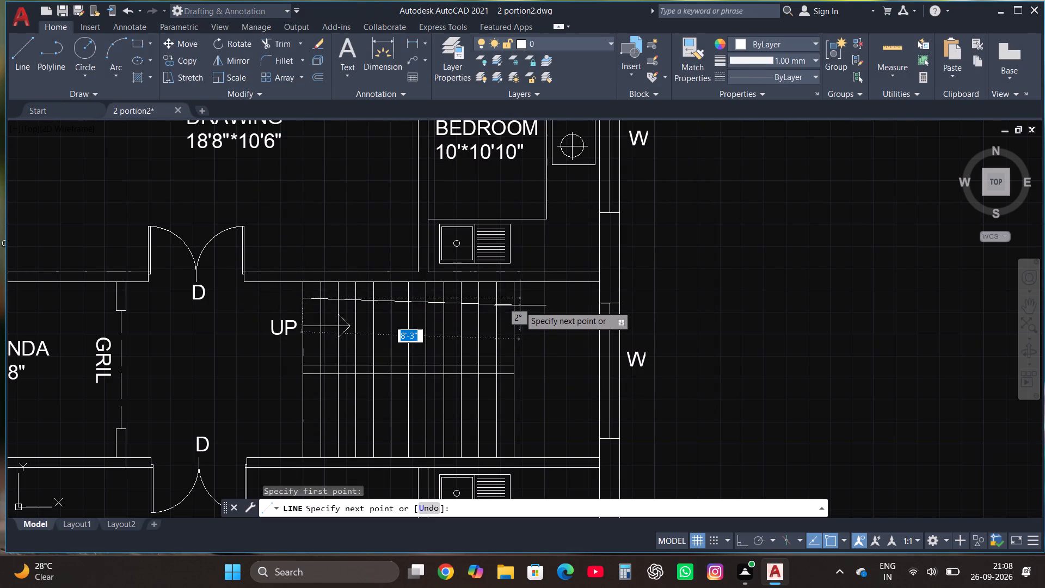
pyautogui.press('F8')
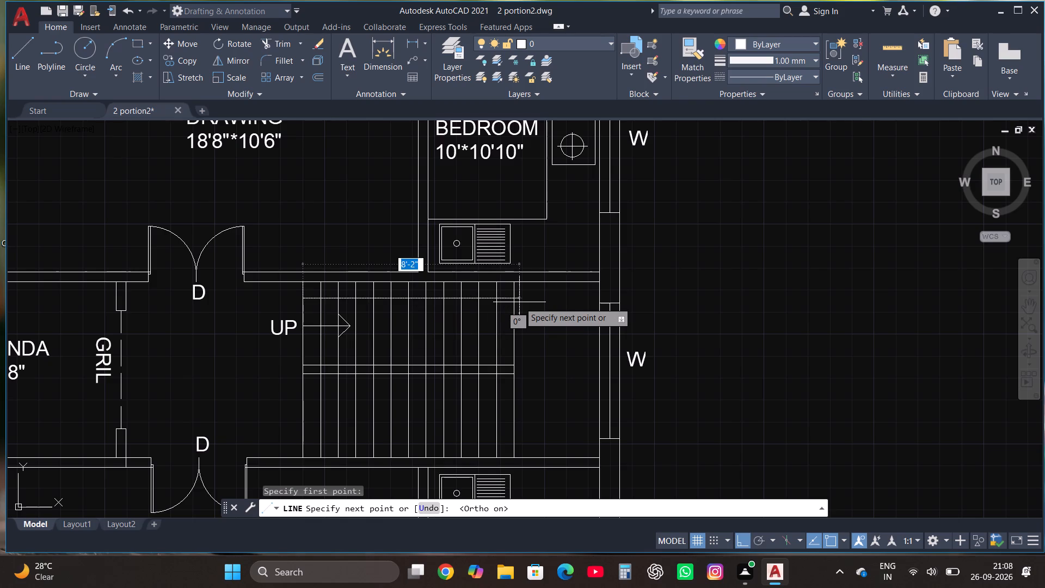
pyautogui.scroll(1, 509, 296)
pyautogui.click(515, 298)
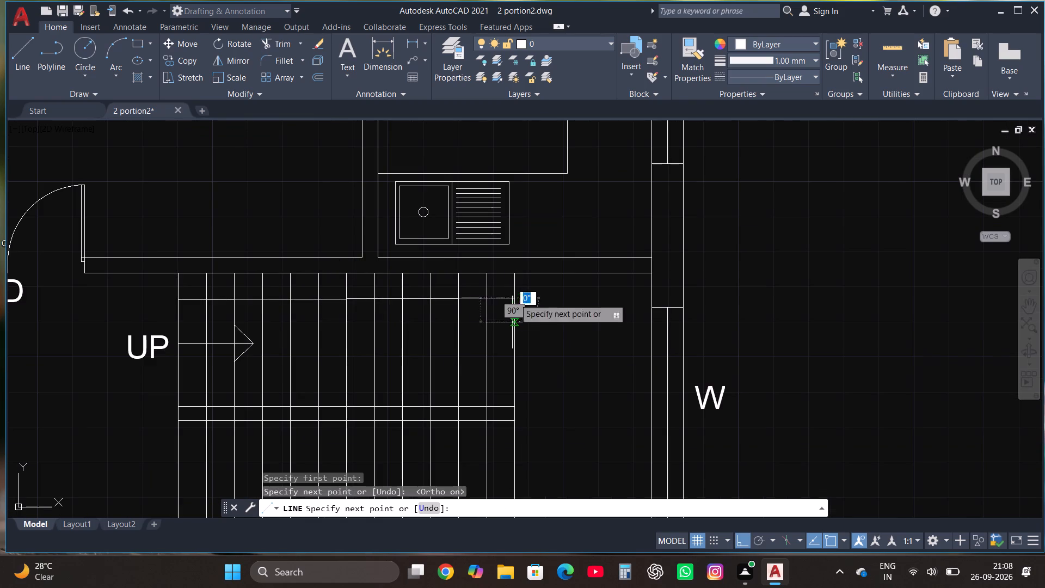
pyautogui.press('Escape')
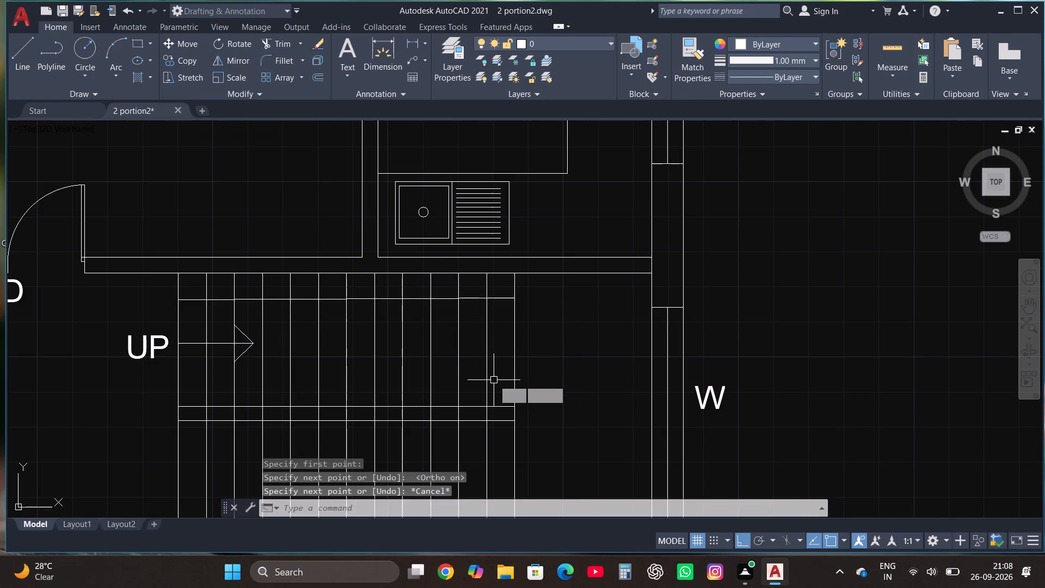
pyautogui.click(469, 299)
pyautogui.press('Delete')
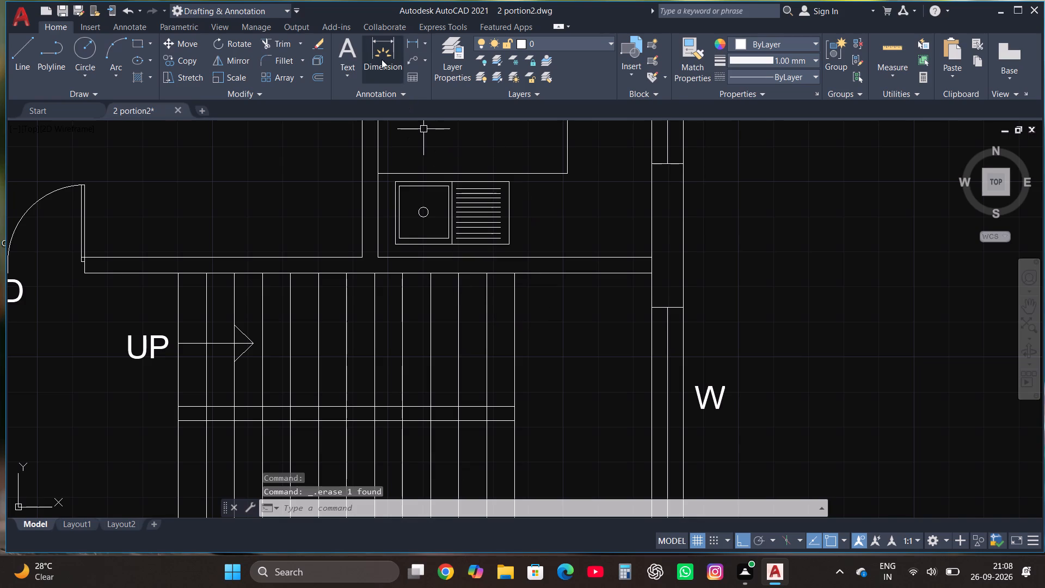
# Dimension the staircase's horizontal run from the first to the last tread line, placing the dimension inside the upper flight.
pyautogui.click(377, 55)
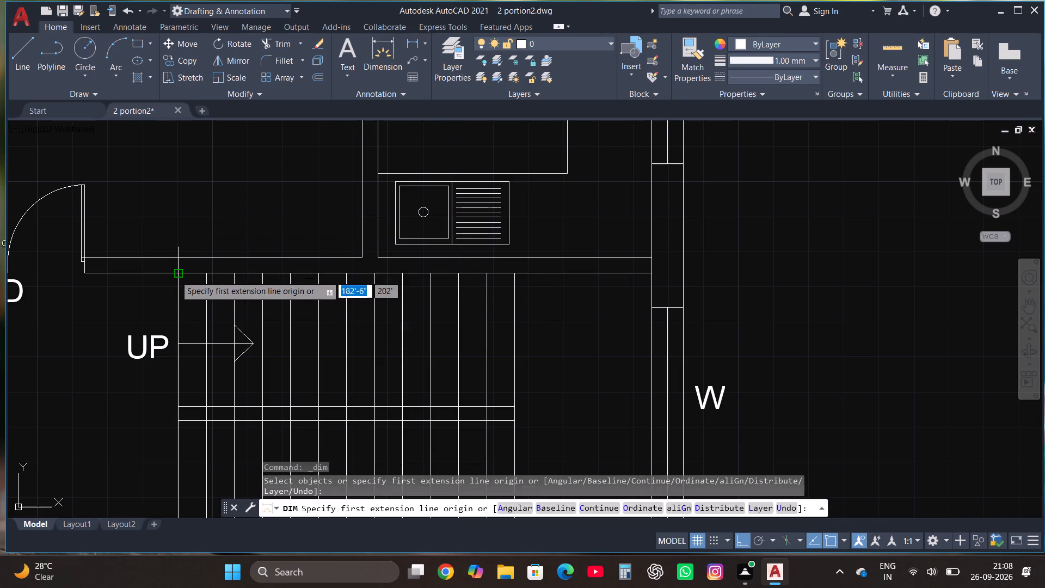
pyautogui.click(175, 275)
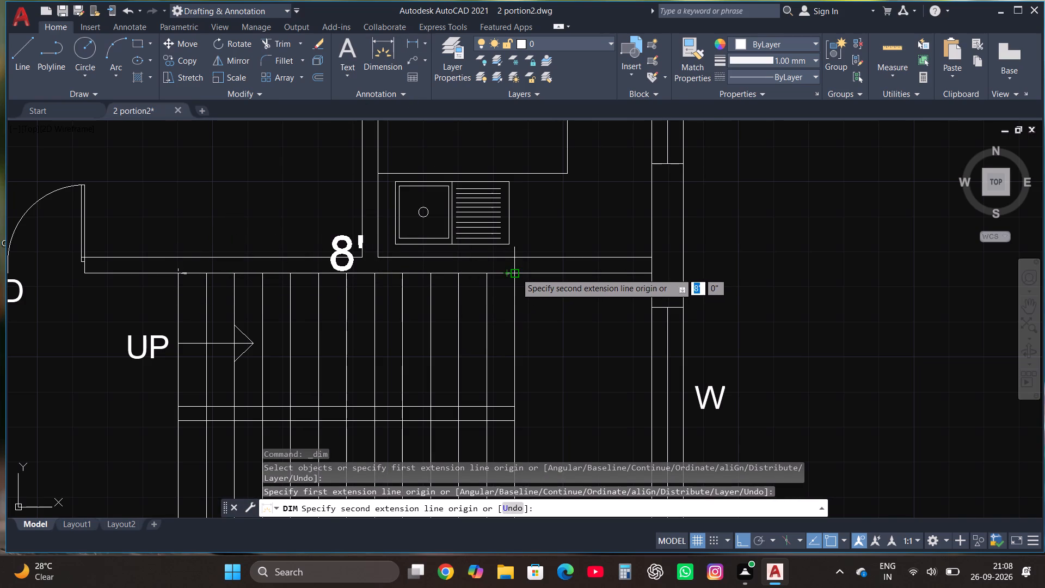
pyautogui.click(516, 272)
pyautogui.click(511, 308)
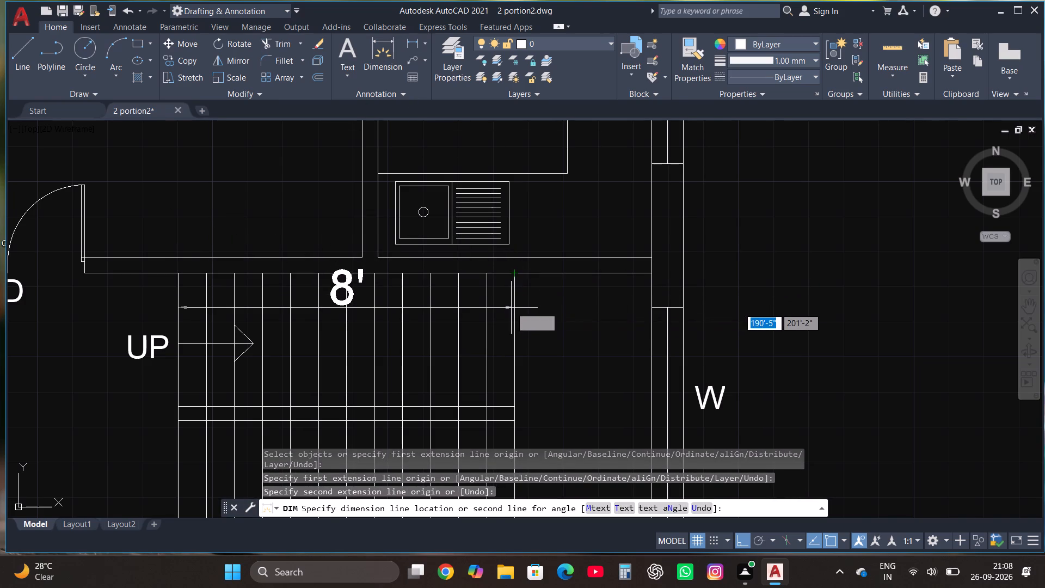
# Dimension the landing's width from the last tread line to the east wall's inner face, in line with the stair run dimension.
pyautogui.click(378, 42)
pyautogui.scroll(-1, 431, 192)
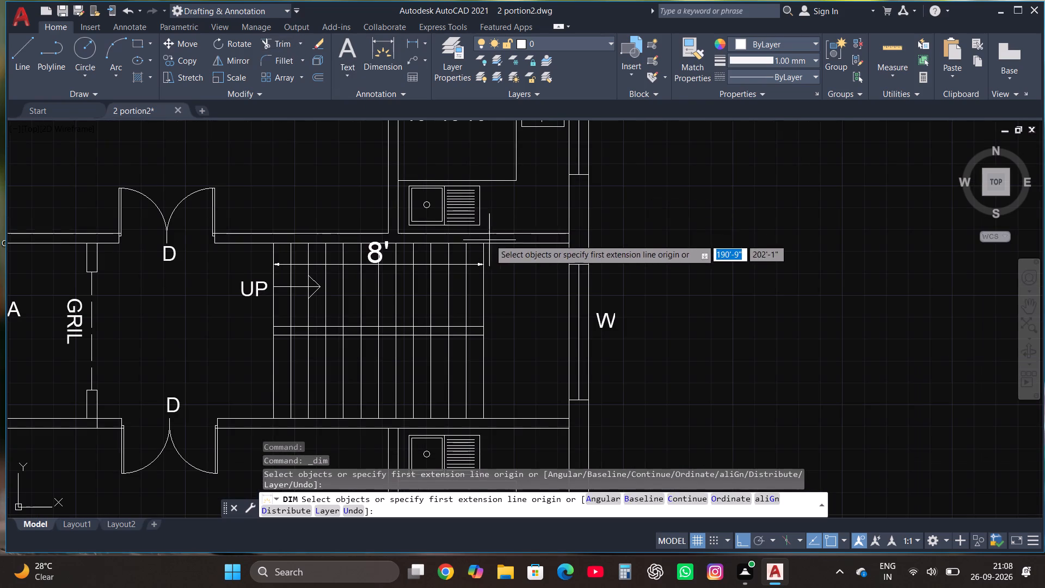
pyautogui.scroll(2, 527, 258)
pyautogui.scroll(2, 571, 232)
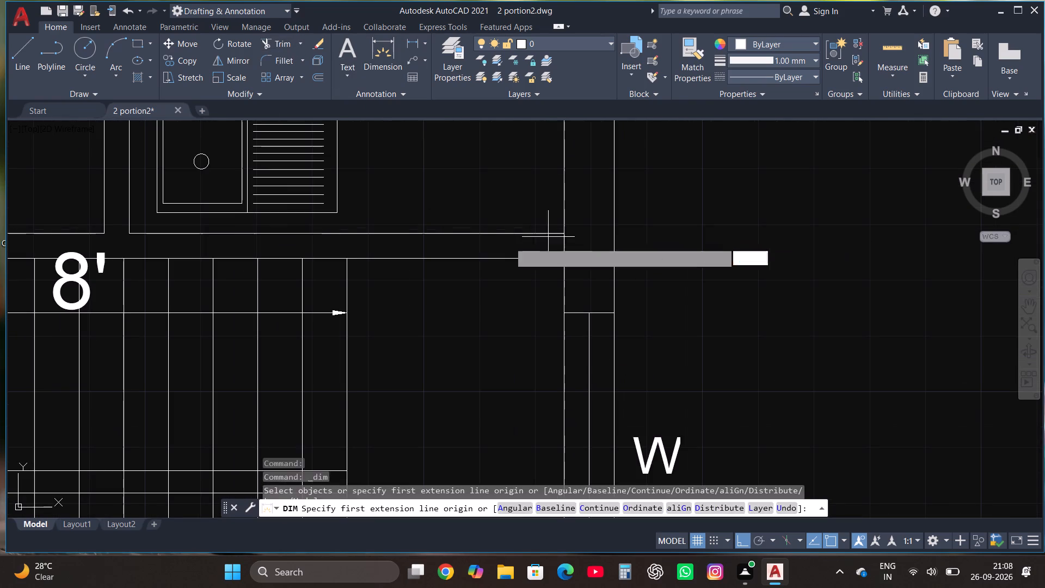
pyautogui.click(347, 258)
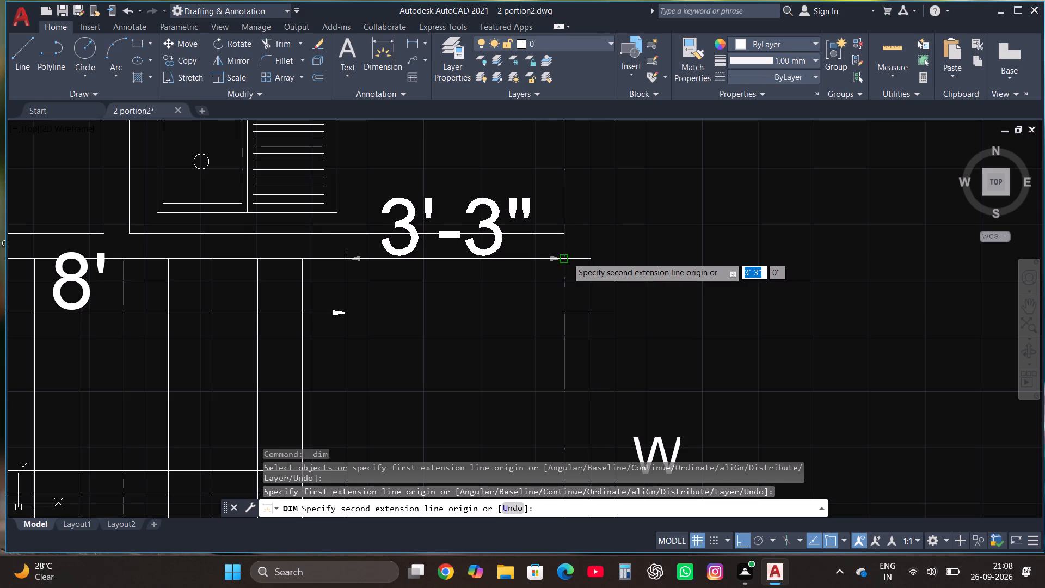
pyautogui.click(564, 258)
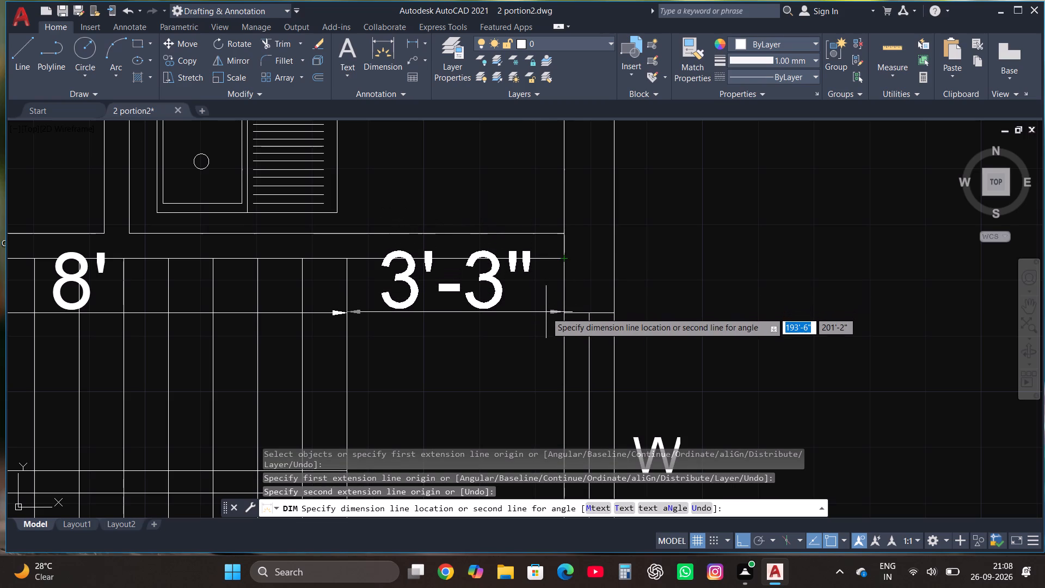
pyautogui.click(546, 312)
# Dimension the landing's north-south depth between the stair hall walls, placing the vertical dimension just inside the east wall.
pyautogui.click(384, 50)
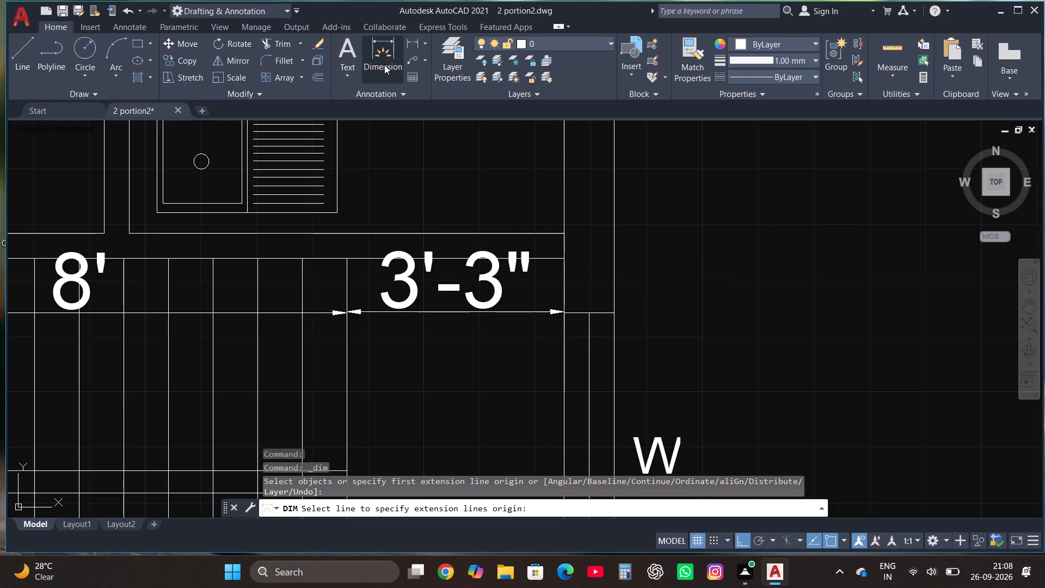
pyautogui.scroll(-1, 390, 113)
pyautogui.scroll(1, 536, 265)
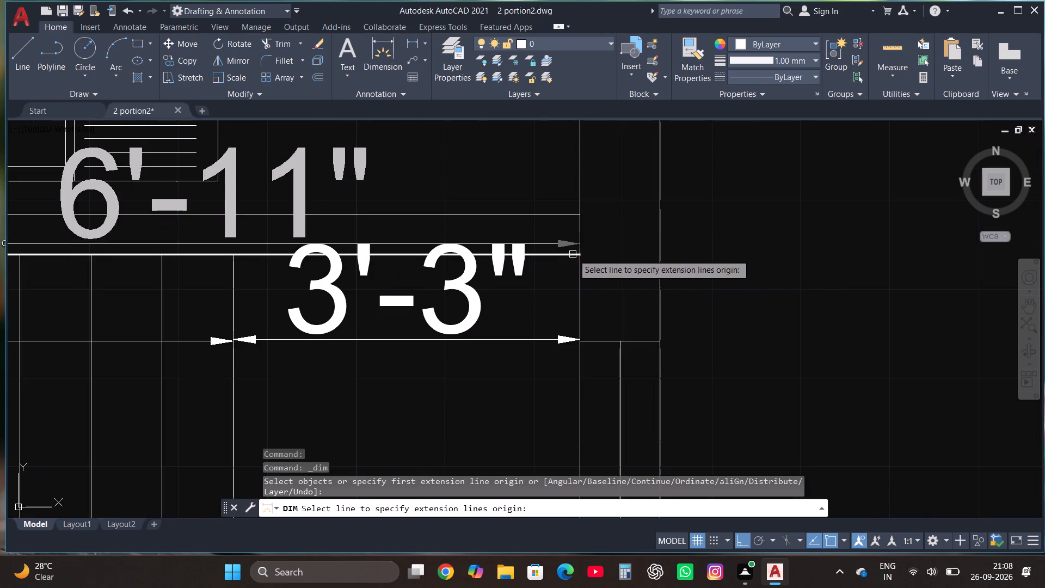
pyautogui.click(579, 255)
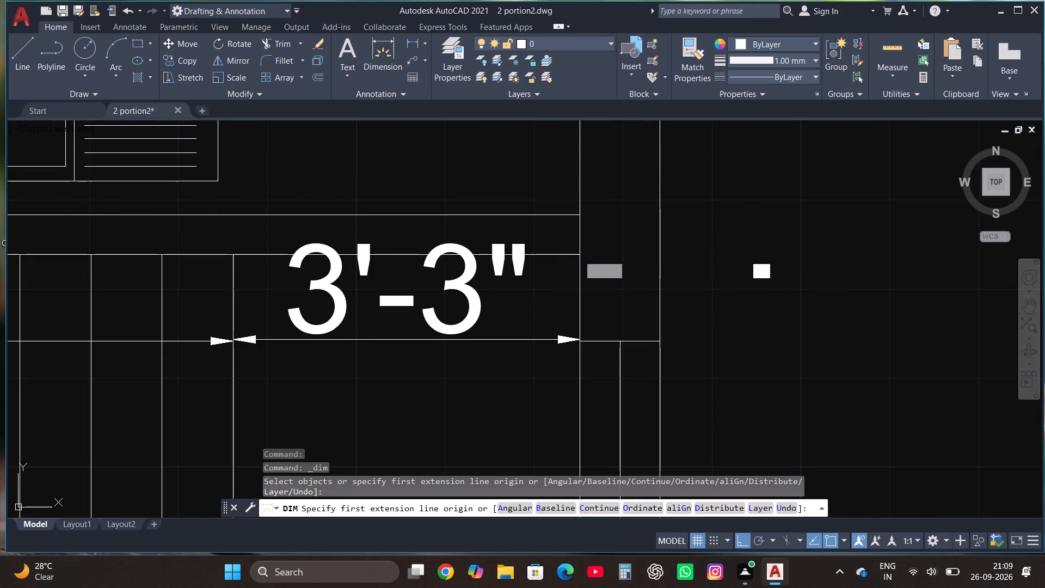
pyautogui.scroll(-2, 568, 202)
pyautogui.scroll(-4, 586, 359)
pyautogui.scroll(3, 592, 387)
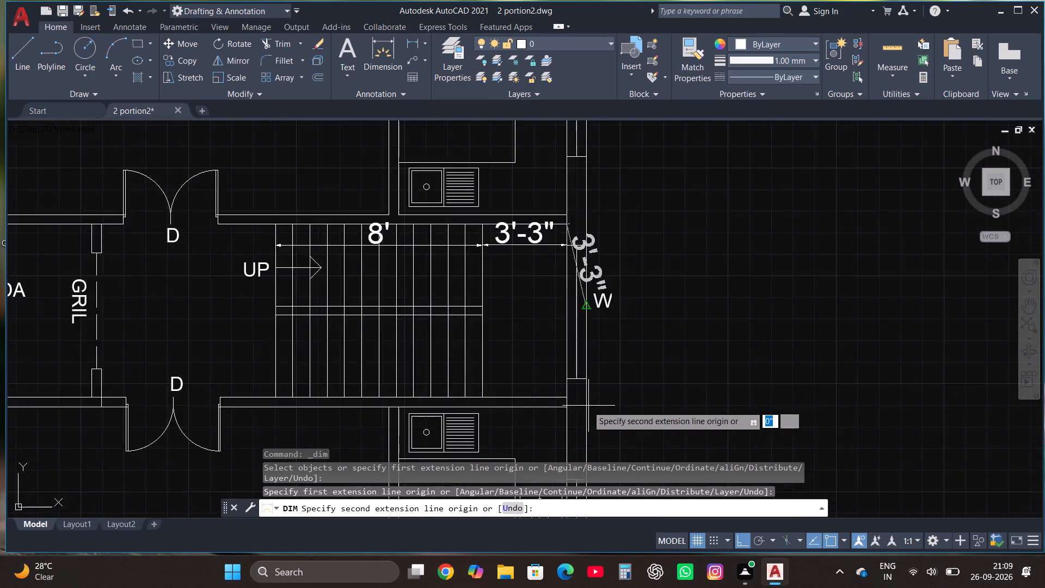
pyautogui.scroll(1, 587, 406)
pyautogui.click(530, 384)
pyautogui.scroll(-1, 524, 389)
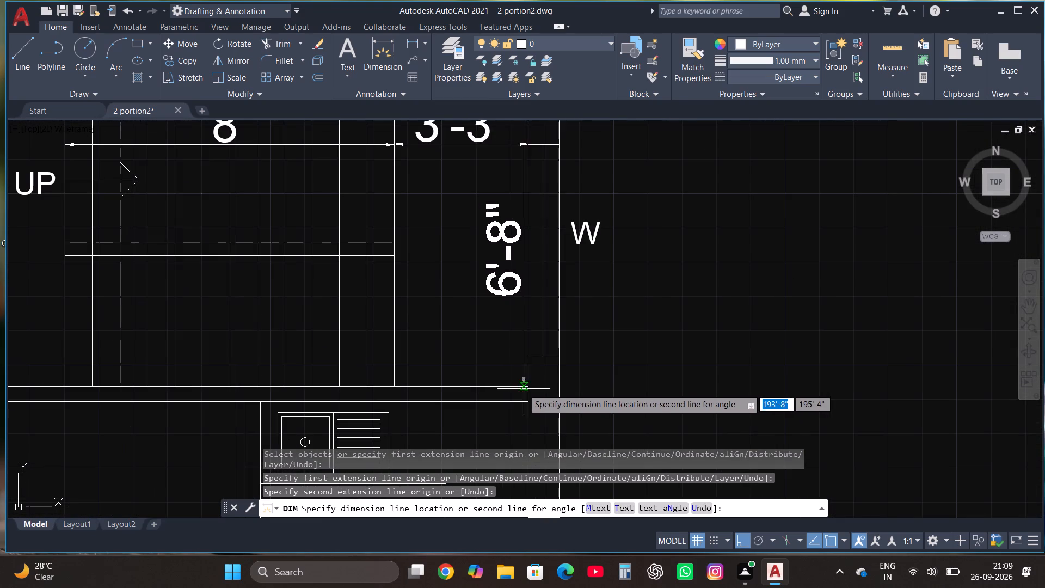
pyautogui.click(508, 377)
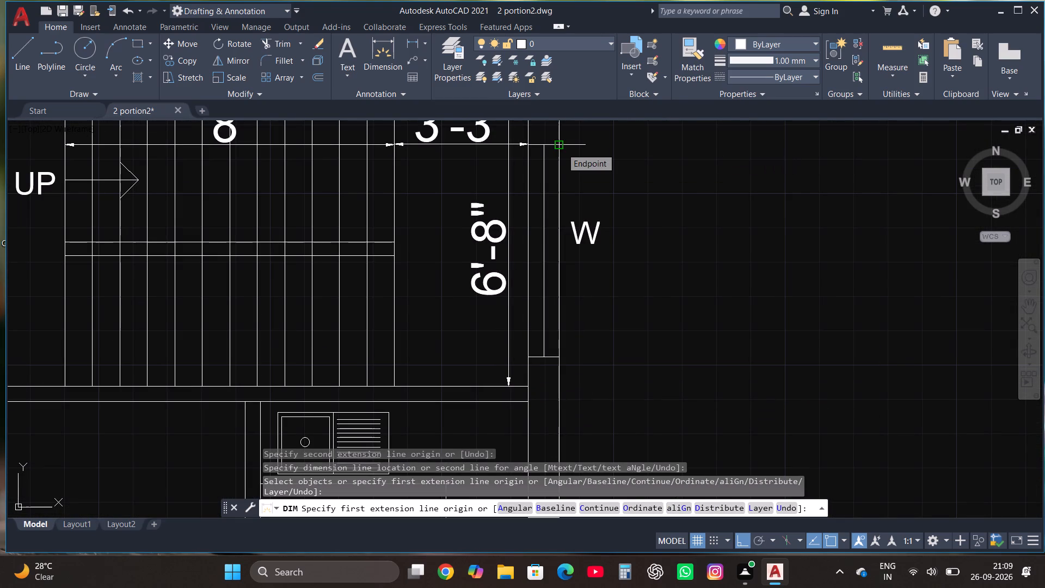
# Dimension the building's overall east-west width along the north wall's outer line, placing the dimension above the W and V tags.
pyautogui.scroll(-3, 483, 327)
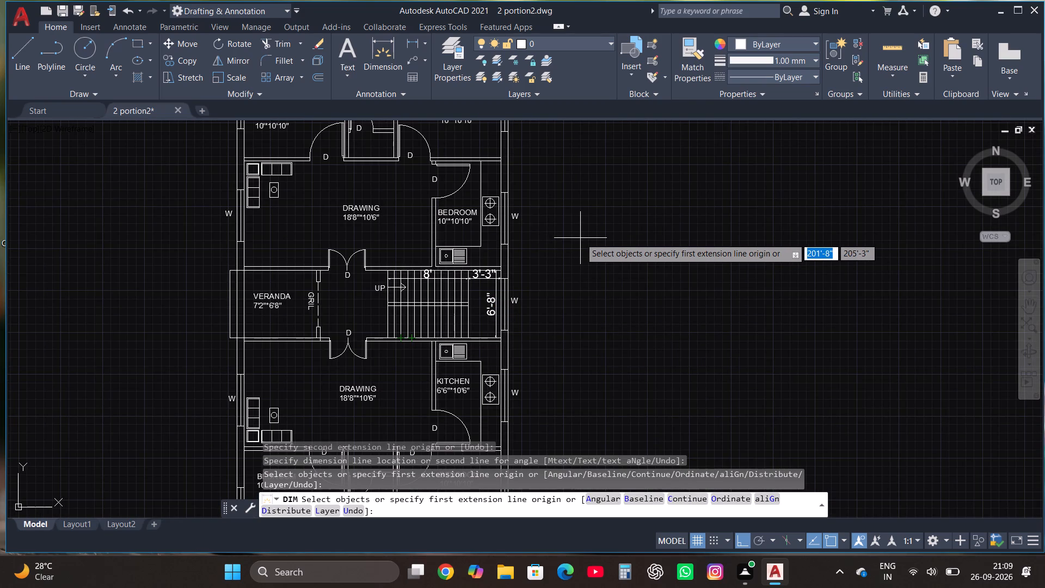
pyautogui.scroll(-2, 571, 274)
pyautogui.scroll(1, 530, 180)
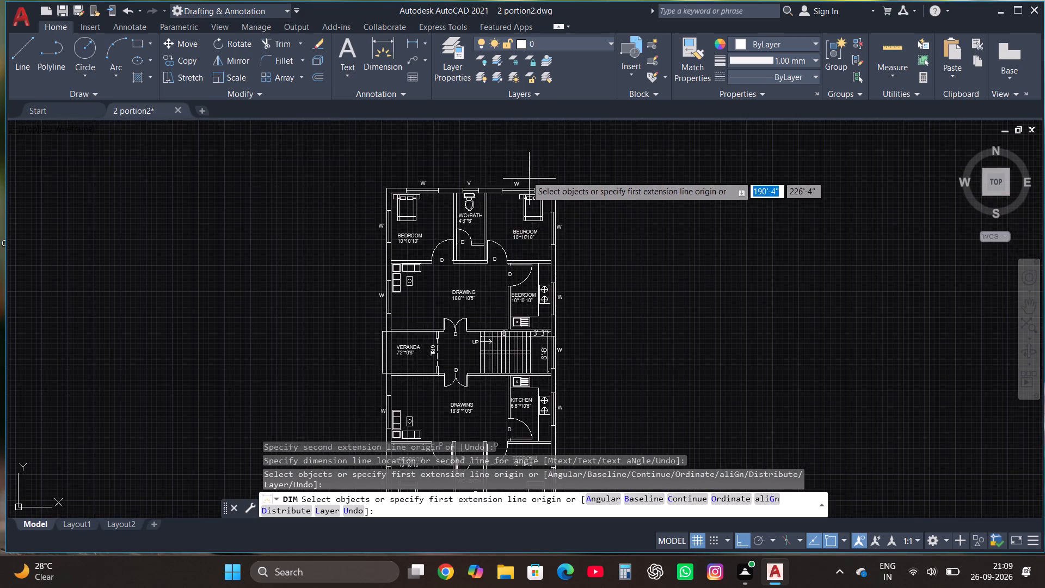
pyautogui.scroll(3, 434, 165)
pyautogui.click(385, 52)
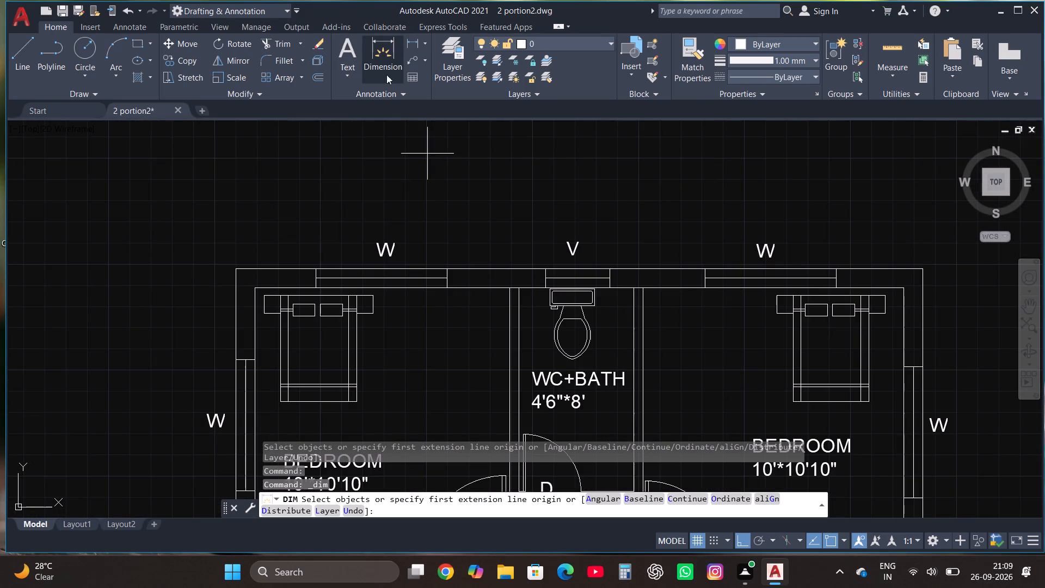
pyautogui.click(261, 267)
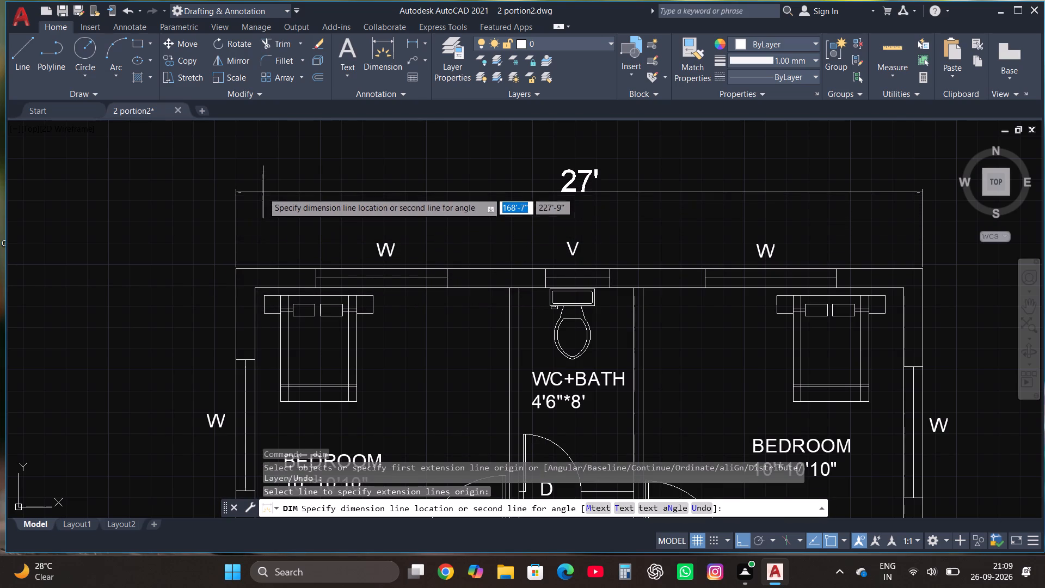
pyautogui.click(263, 192)
# Dimension the building's overall north-south length from the east wall's outer line, placing the vertical dimension outside the west wall.
pyautogui.click(378, 50)
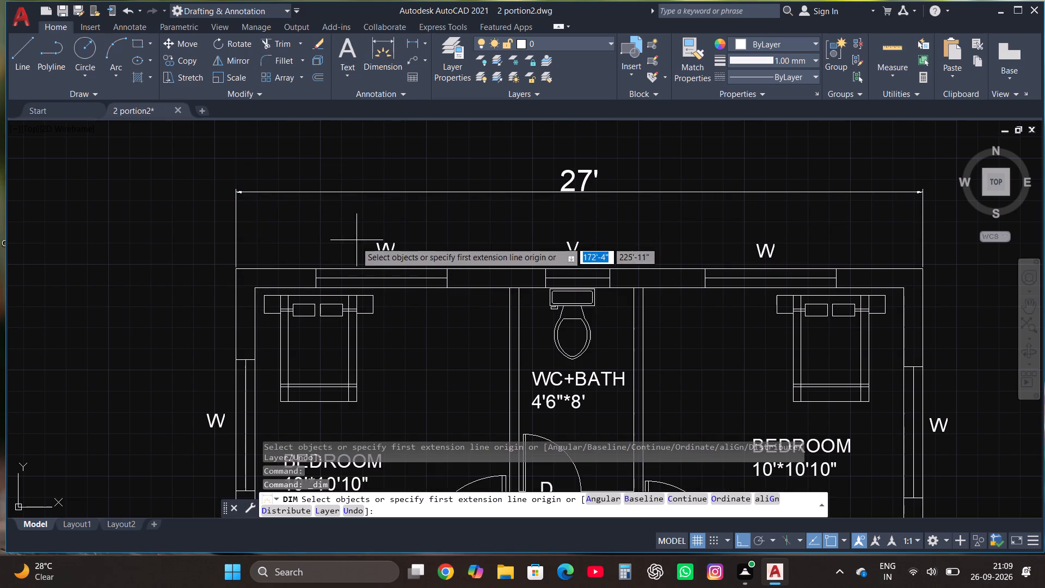
pyautogui.scroll(-3, 335, 275)
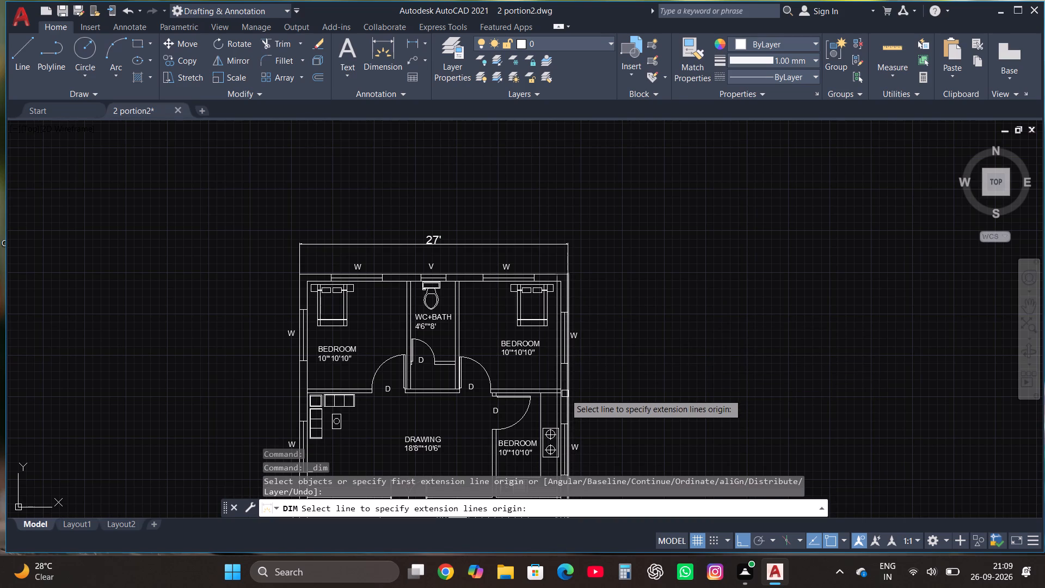
pyautogui.click(570, 393)
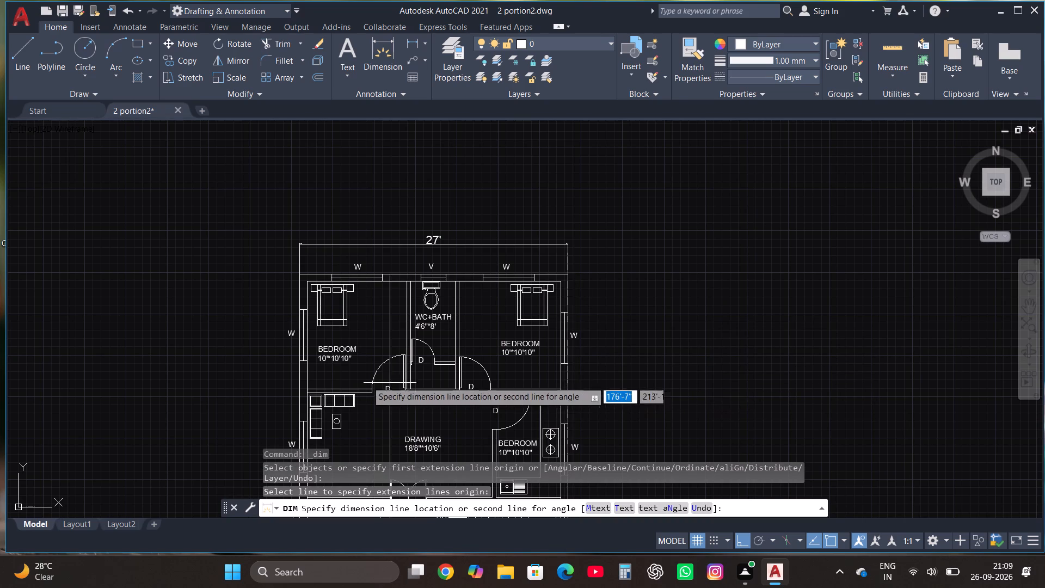
pyautogui.scroll(-1, 309, 373)
pyautogui.click(274, 367)
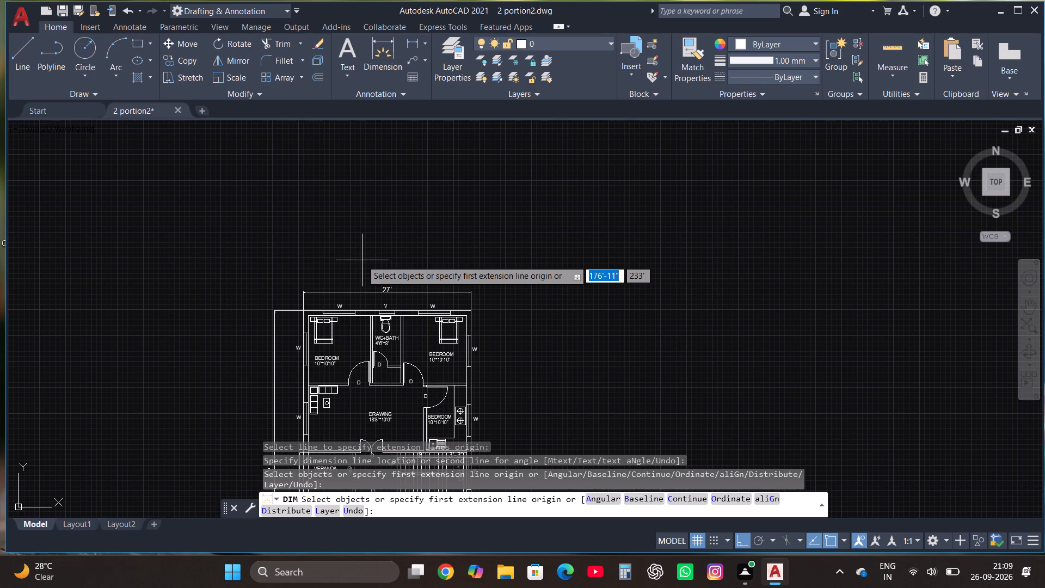
pyautogui.scroll(-2, 400, 256)
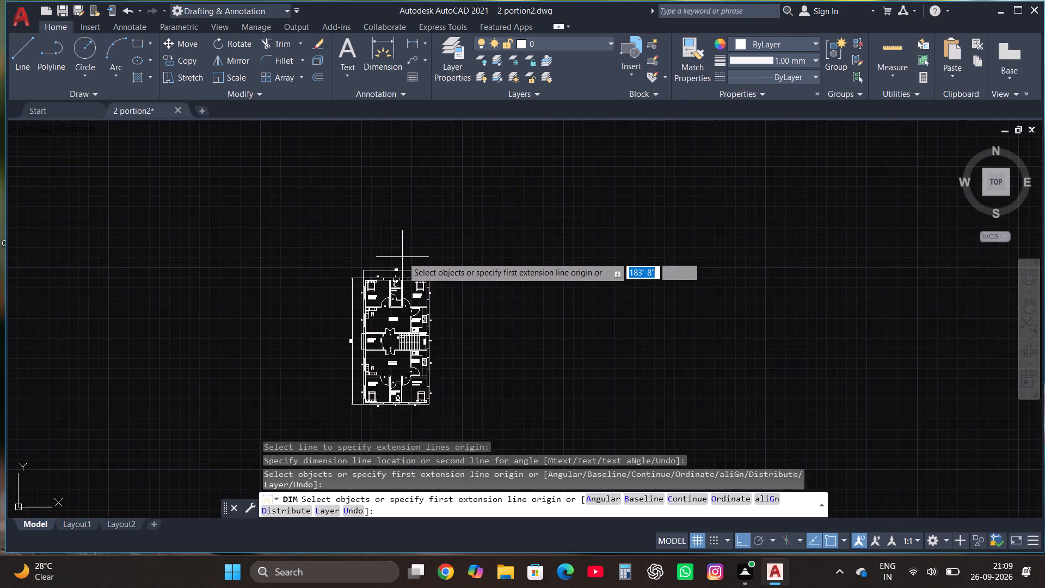
pyautogui.scroll(4, 395, 277)
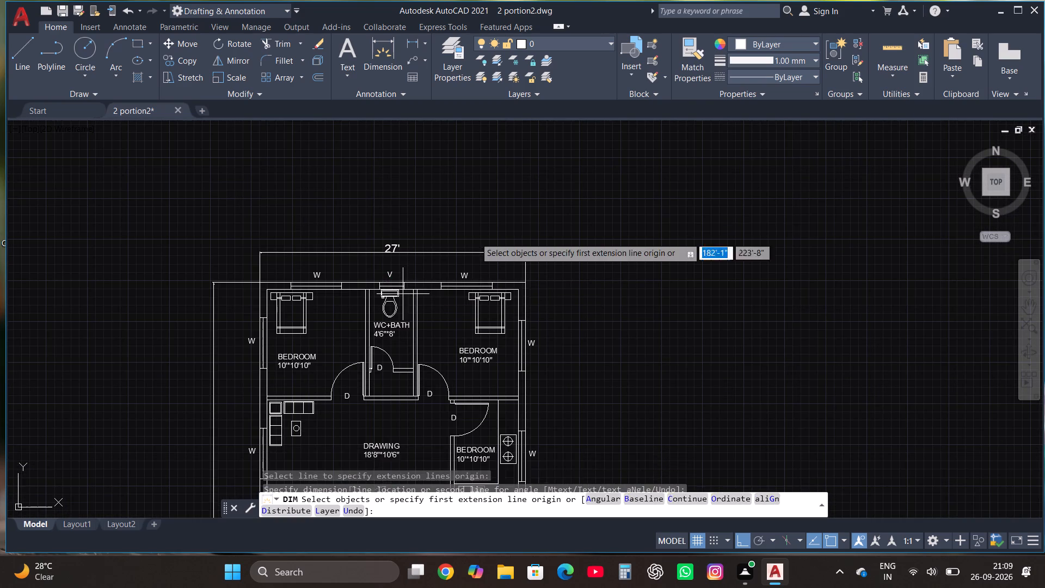
pyautogui.press('Escape')
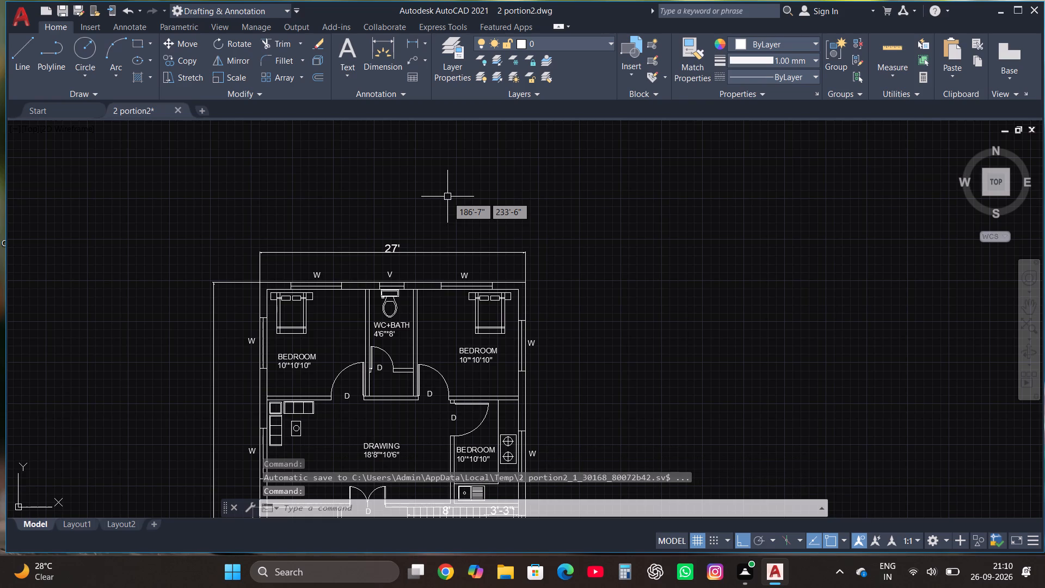
# Replace the BEDROOM label in the upper unit's kitchen with KITCHEN and the size 6'6"*10'6" on a second line.
pyautogui.scroll(-2, 454, 227)
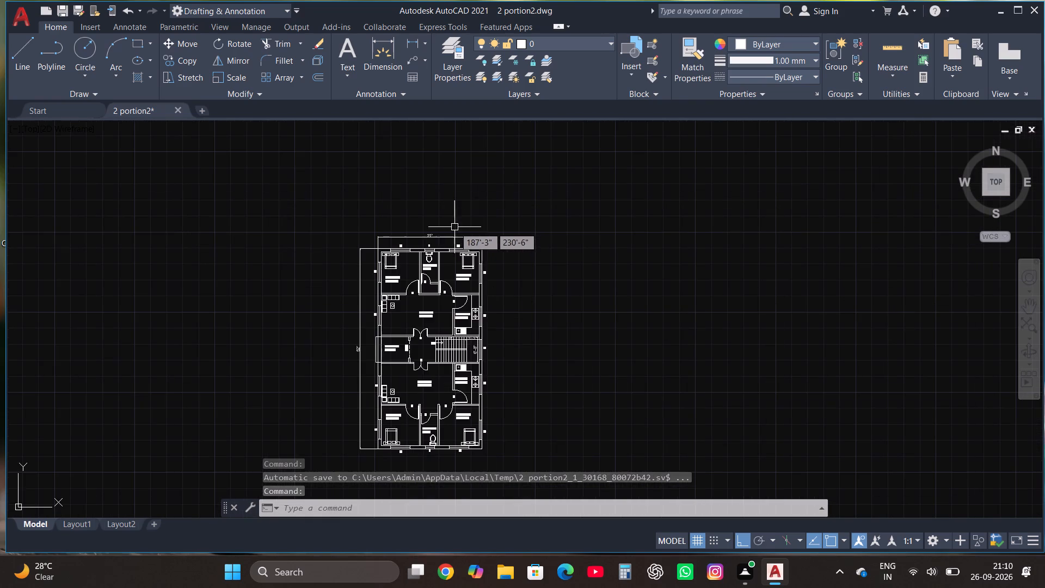
pyautogui.scroll(5, 460, 305)
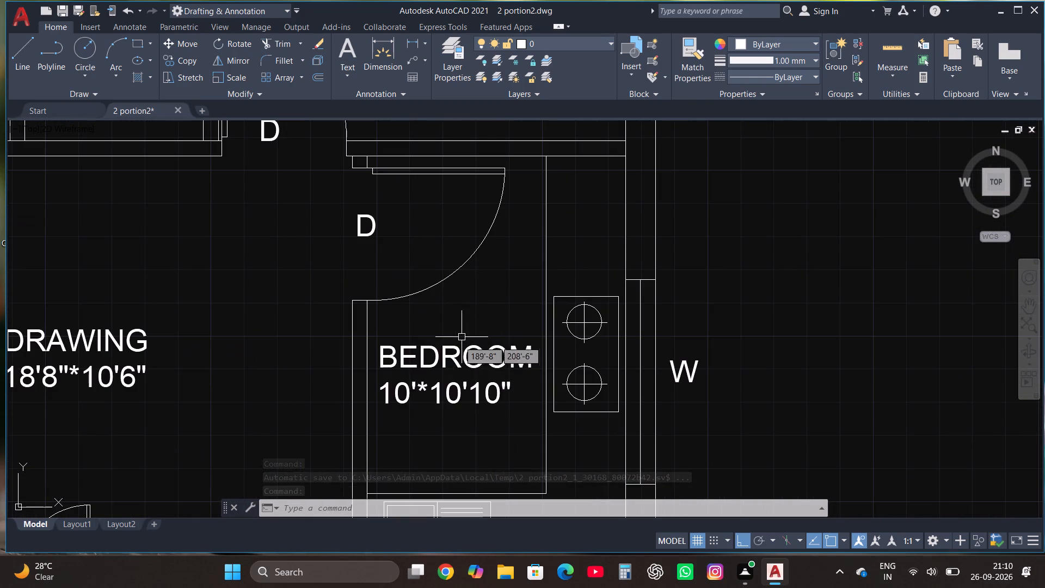
pyautogui.click(435, 360)
pyautogui.rightClick(434, 360)
pyautogui.click(525, 228)
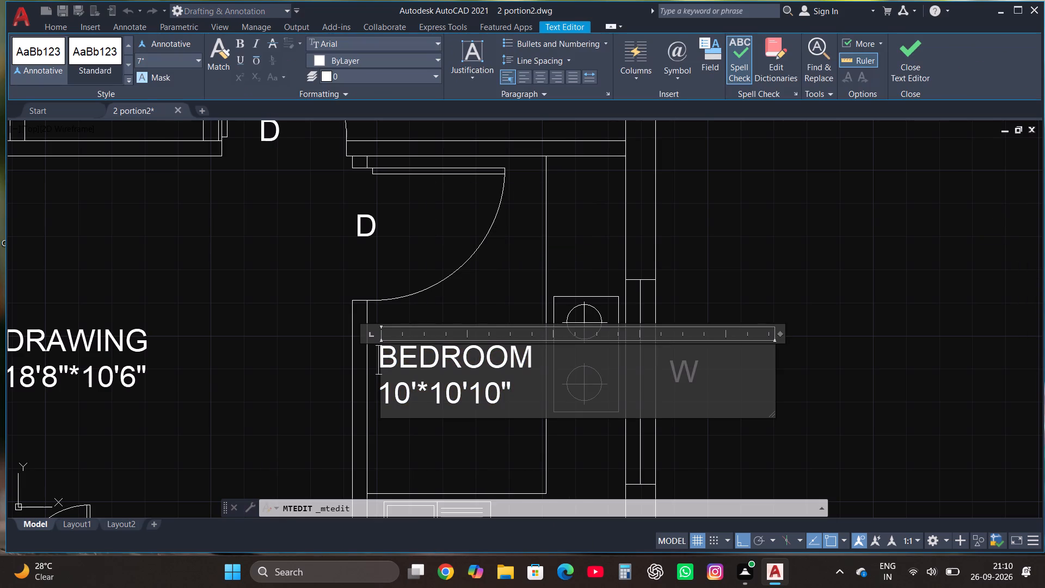
pyautogui.click(556, 395)
pyautogui.press('Return')
pyautogui.press('BackSpace')
pyautogui.press('BackSpace')
pyautogui.press('BackSpace')
pyautogui.press('BackSpace')
pyautogui.press('BackSpace')
pyautogui.press('BackSpace')
pyautogui.press('BackSpace')
pyautogui.press('BackSpace')
pyautogui.press('BackSpace')
pyautogui.press('BackSpace')
pyautogui.press('BackSpace')
pyautogui.press('BackSpace')
pyautogui.press('BackSpace')
pyautogui.press('BackSpace')
pyautogui.press('BackSpace')
pyautogui.press('BackSpace')
pyautogui.press('BackSpace')
pyautogui.press('BackSpace')
pyautogui.press('BackSpace')
pyautogui.press('BackSpace')
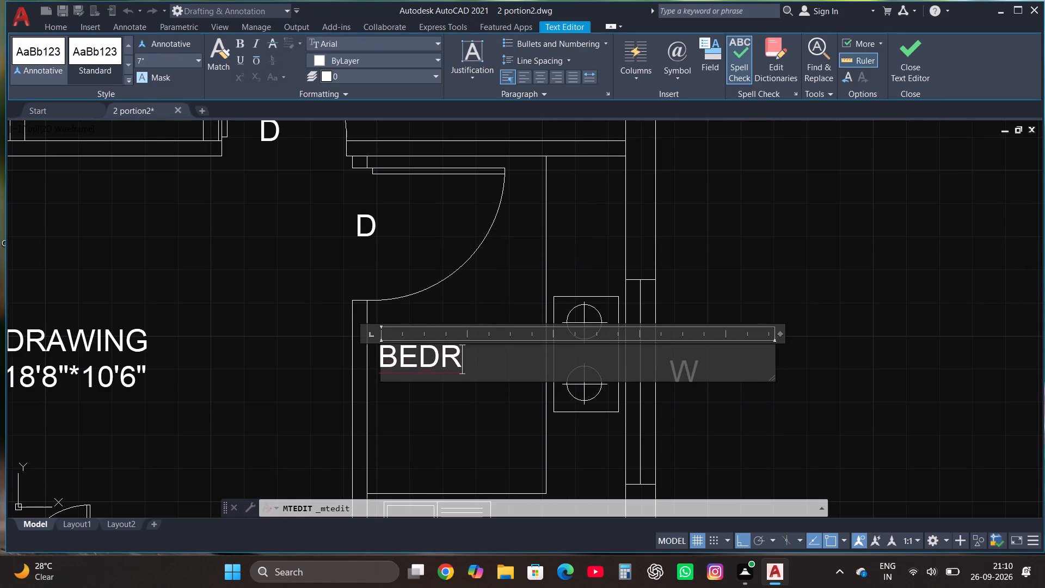
pyautogui.write('KITCHEN')
pyautogui.press('Return')
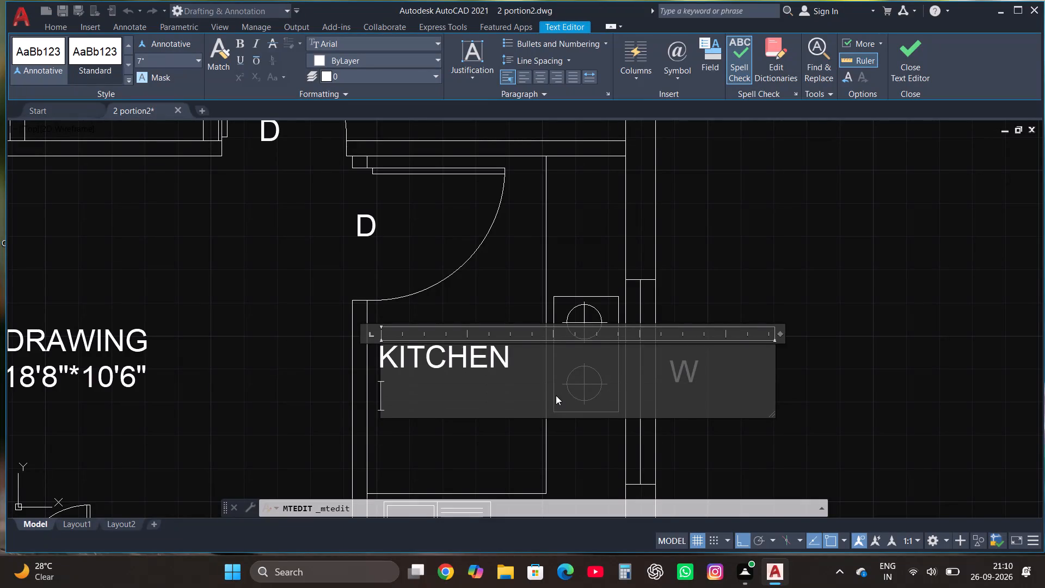
pyautogui.write('6\'6"*')
pyautogui.write('10\'6"')
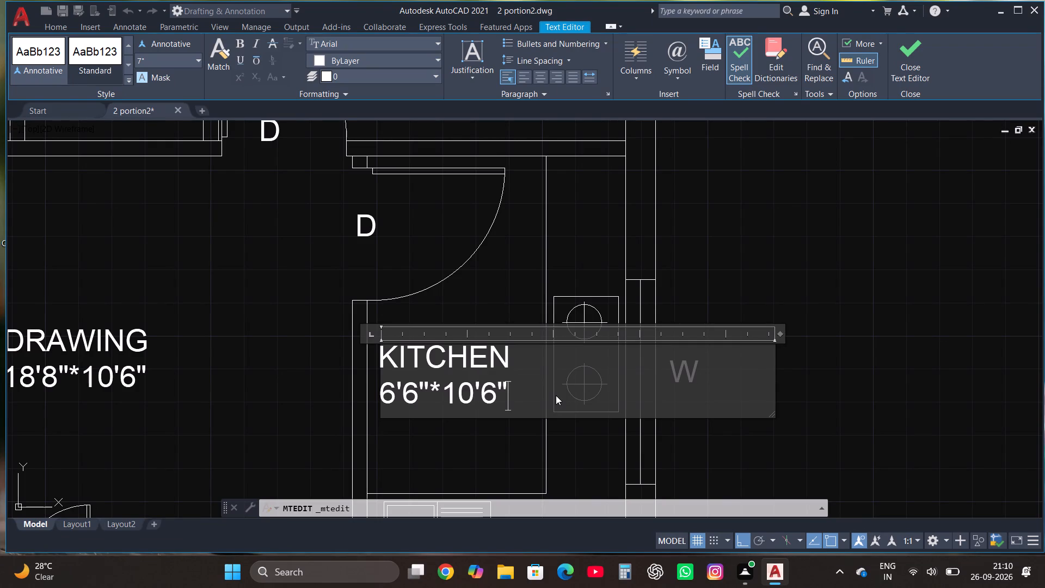
pyautogui.click(915, 51)
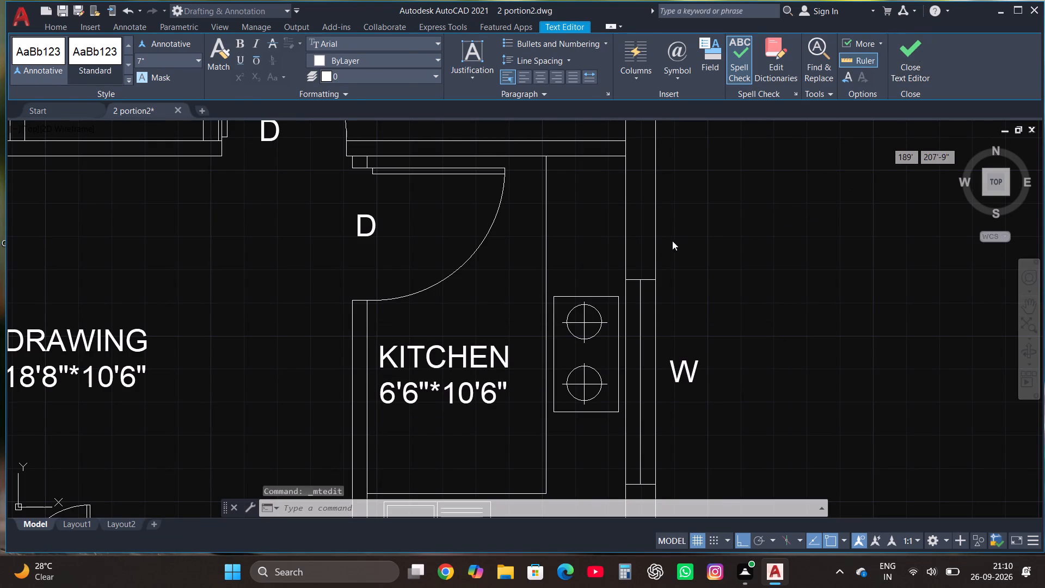
# Review the whole plan from north to south, examining the room labels, door and window tags, and dimensions of both units.
pyautogui.scroll(-1, 650, 314)
pyautogui.scroll(-2, 457, 382)
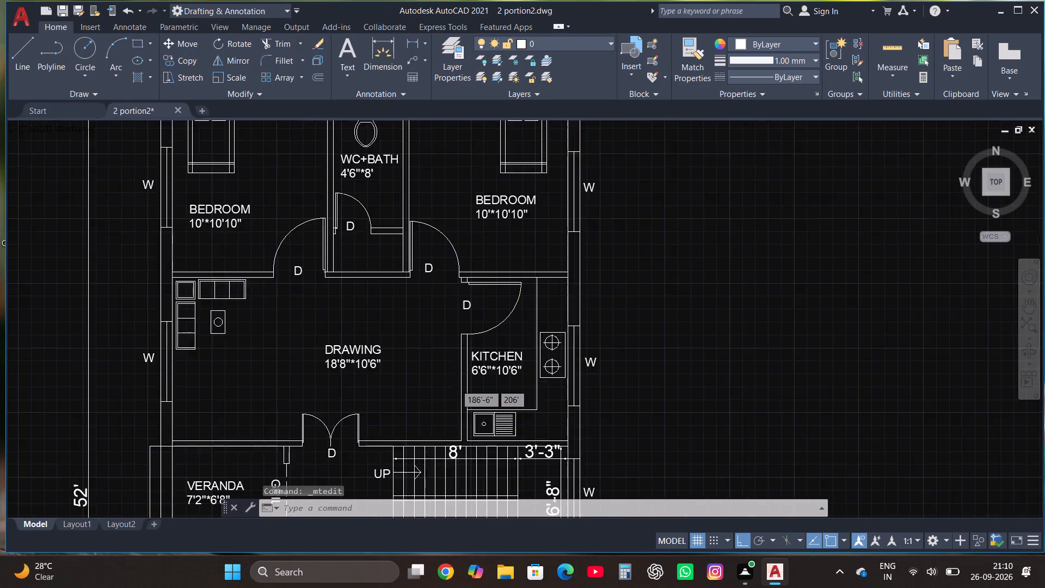
pyautogui.scroll(1, 433, 241)
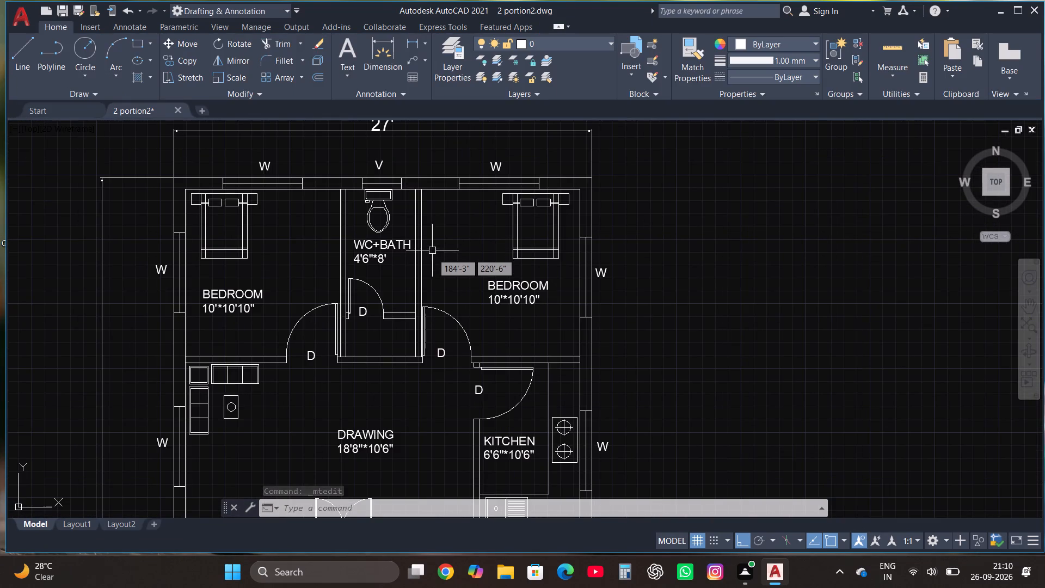
pyautogui.scroll(-1, 439, 217)
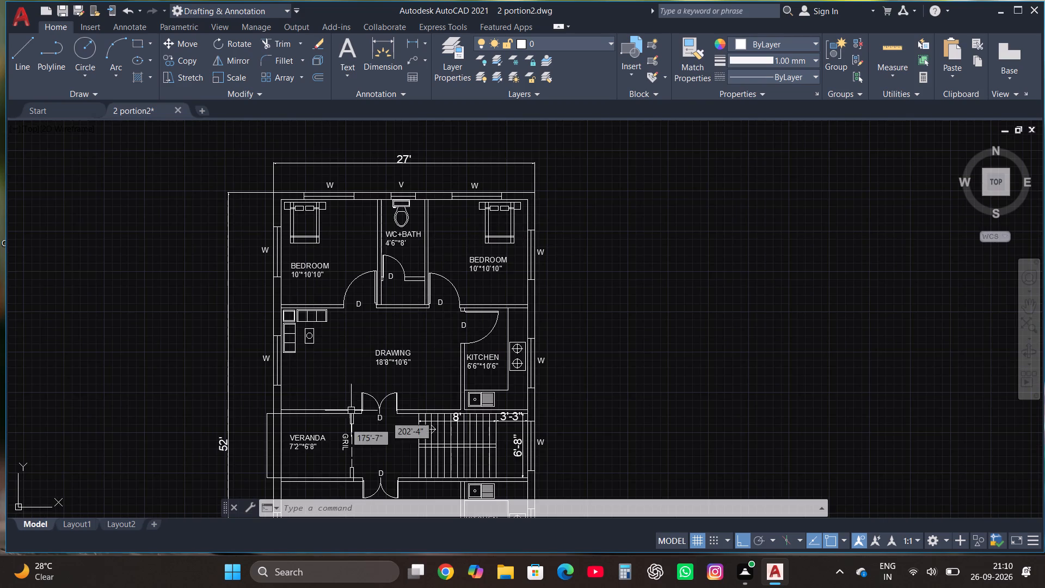
pyautogui.scroll(-1, 476, 250)
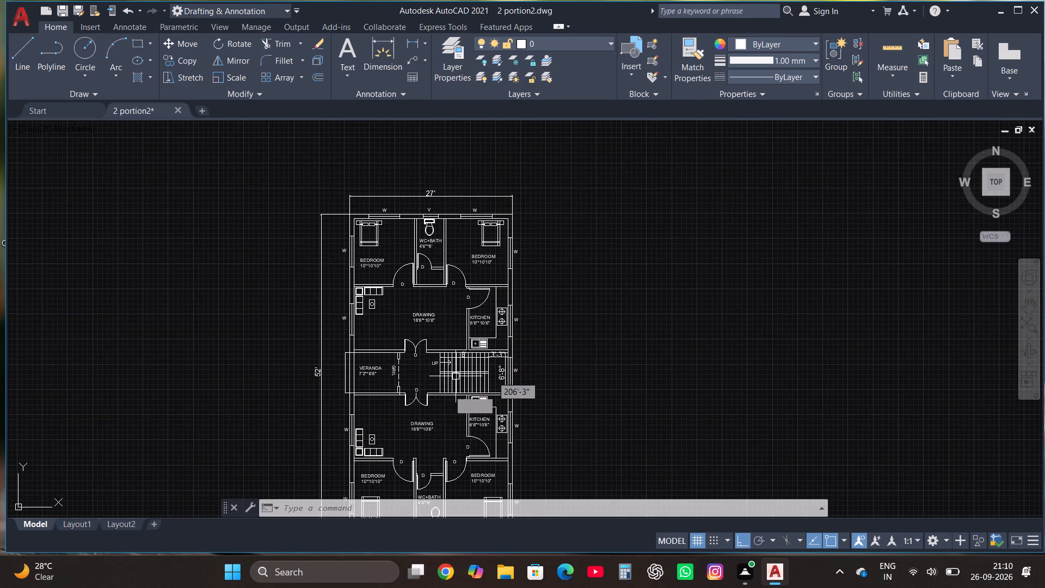
pyautogui.scroll(2, 430, 465)
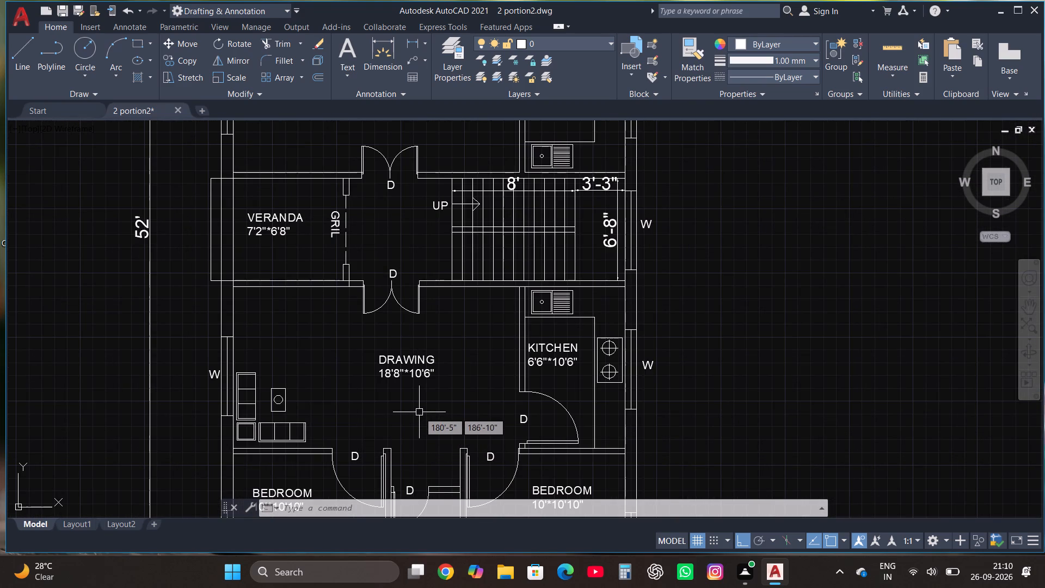
pyautogui.scroll(1, 419, 412)
pyautogui.scroll(-2, 484, 274)
pyautogui.scroll(2, 461, 433)
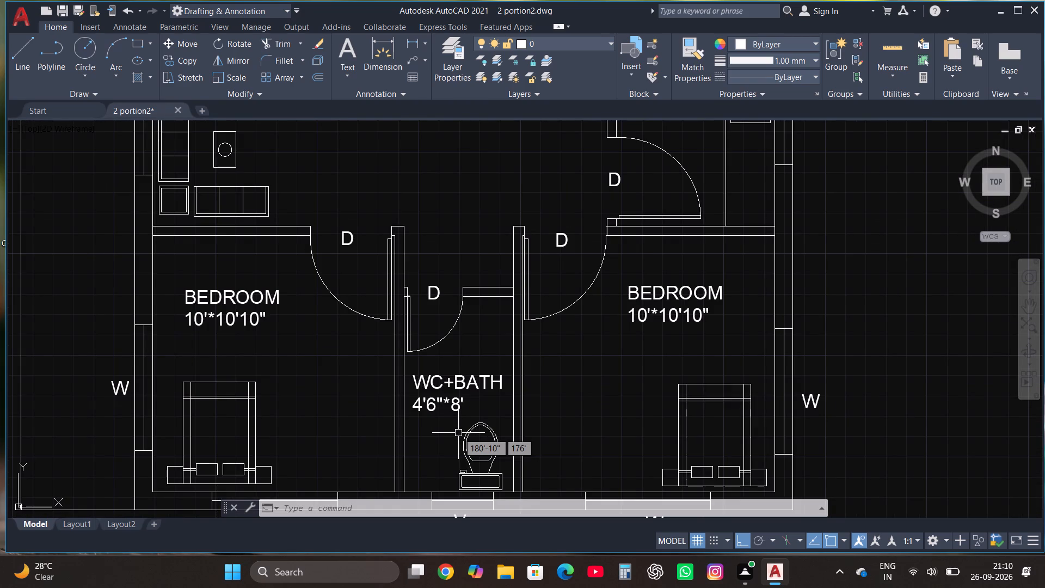
pyautogui.scroll(-2, 421, 372)
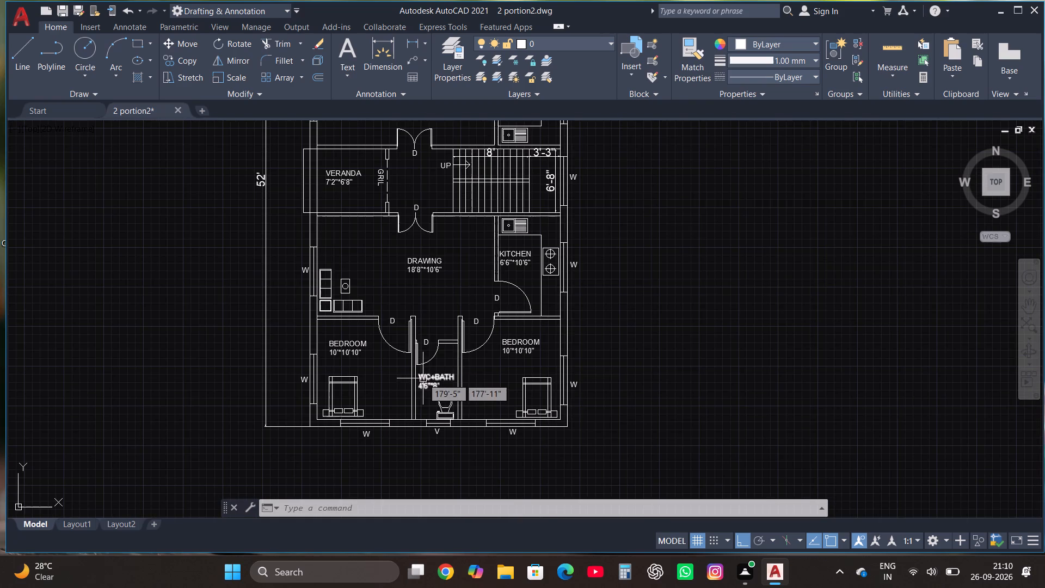
pyautogui.scroll(-2, 436, 405)
pyautogui.scroll(3, 448, 214)
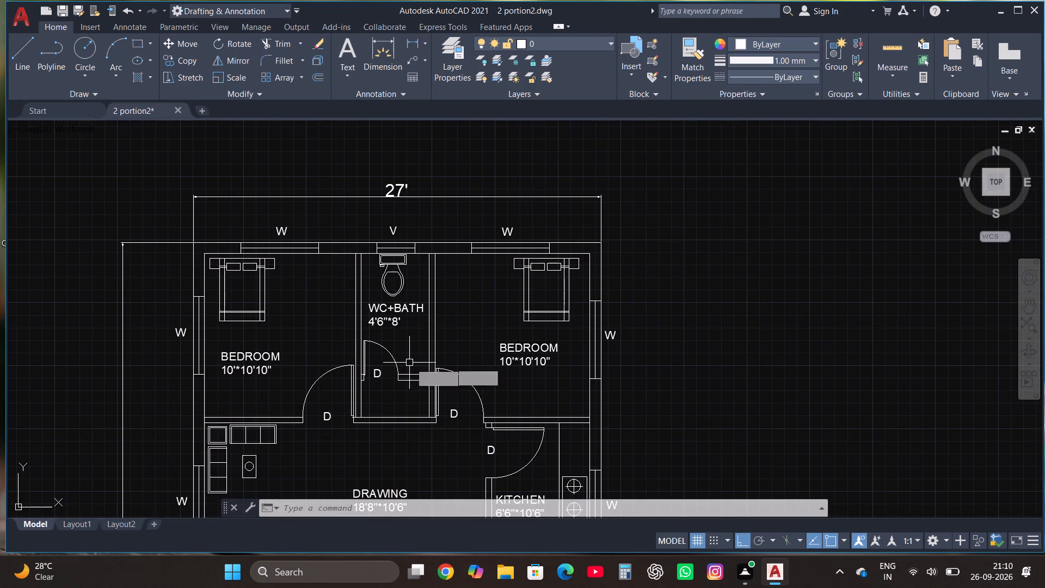
pyautogui.scroll(-1, 411, 366)
pyautogui.scroll(-1, 453, 287)
pyautogui.scroll(2, 361, 406)
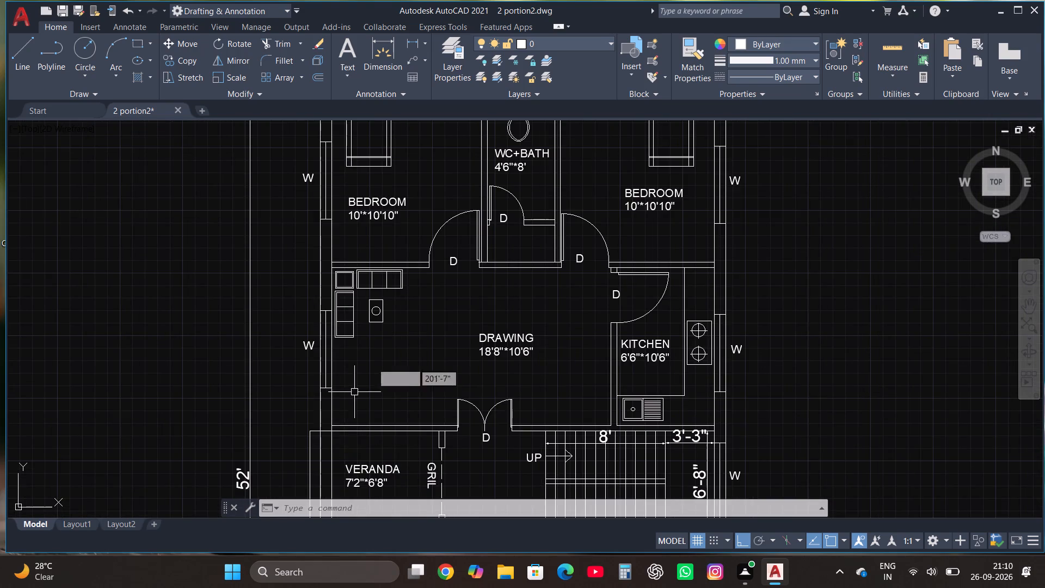
pyautogui.scroll(-1, 466, 234)
pyautogui.scroll(-1, 448, 297)
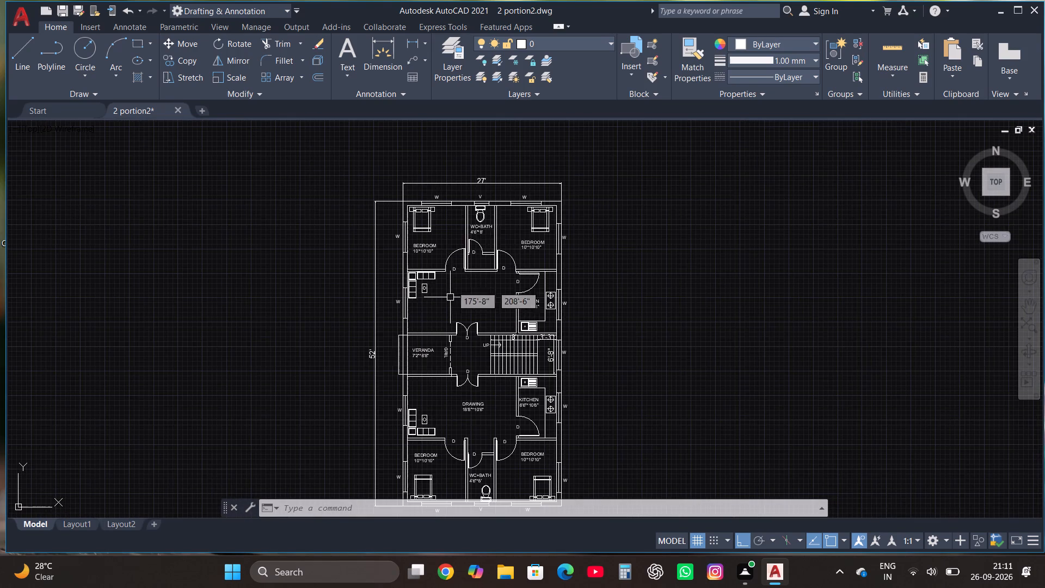
pyautogui.scroll(3, 460, 187)
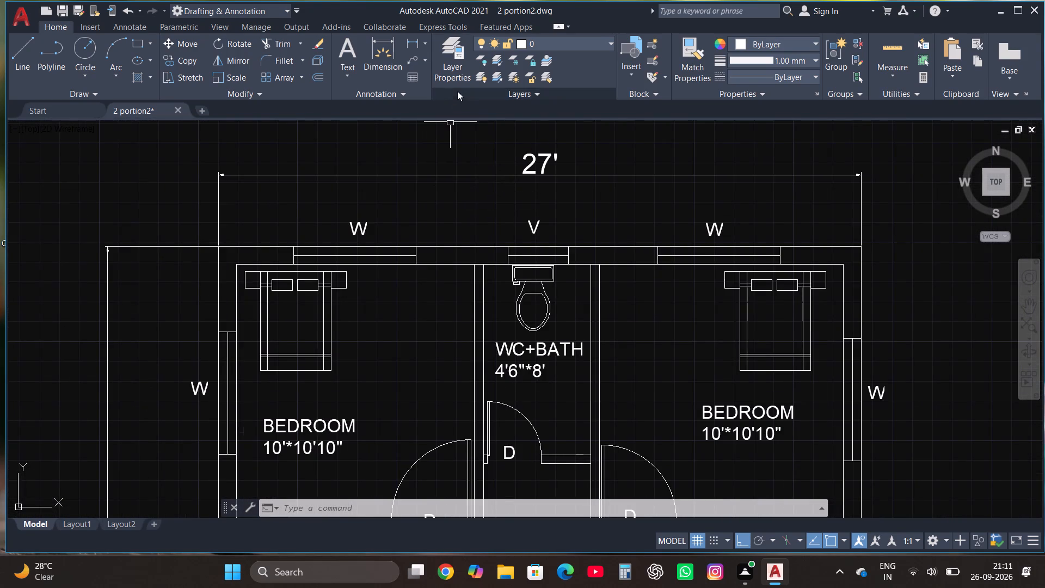
# Create a new layer named WALL and set its colour to index 225.
pyautogui.click(446, 53)
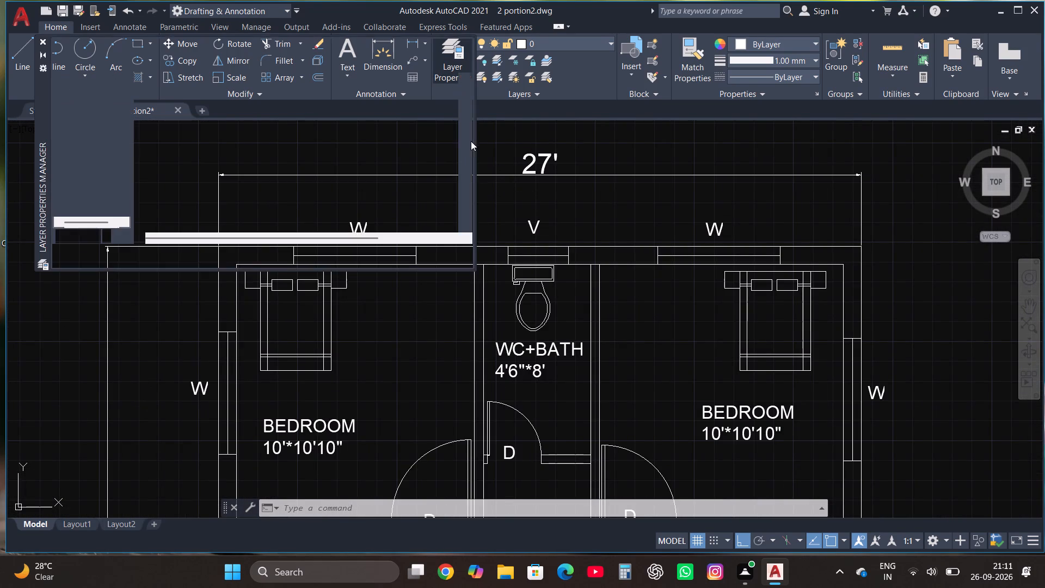
pyautogui.click(139, 60)
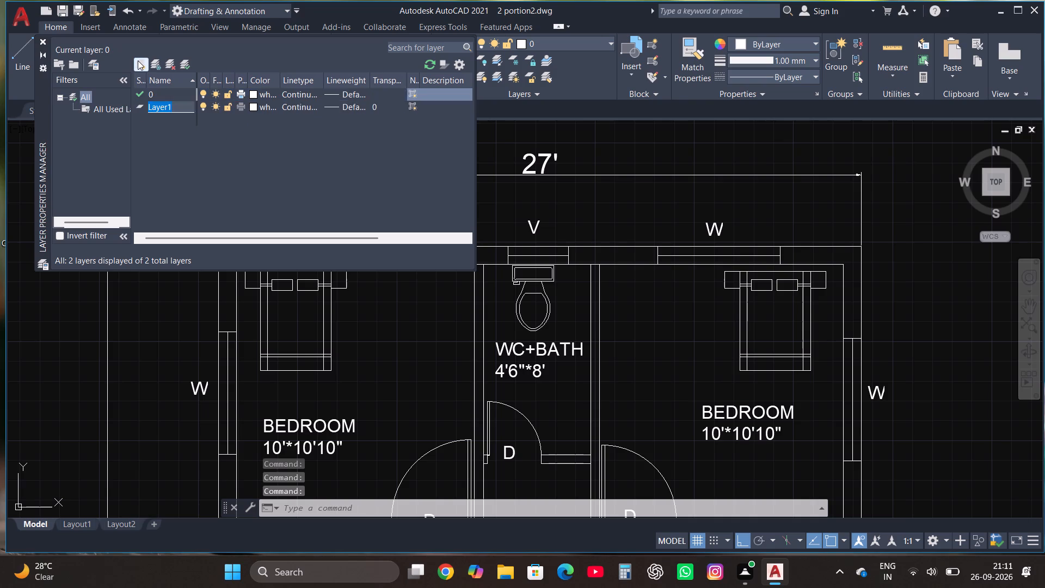
pyautogui.write('WALL')
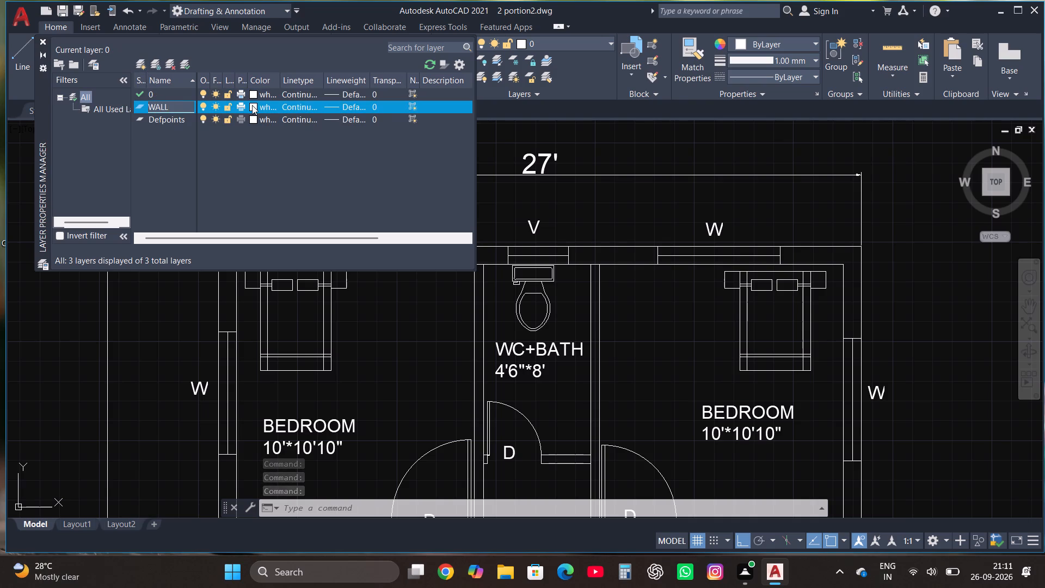
pyautogui.click(252, 107)
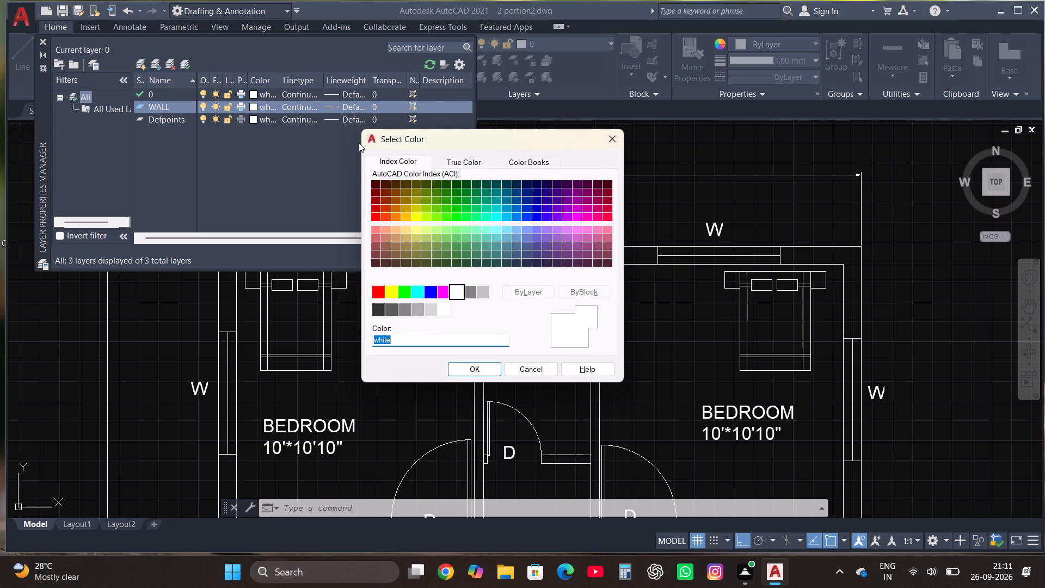
pyautogui.click(570, 247)
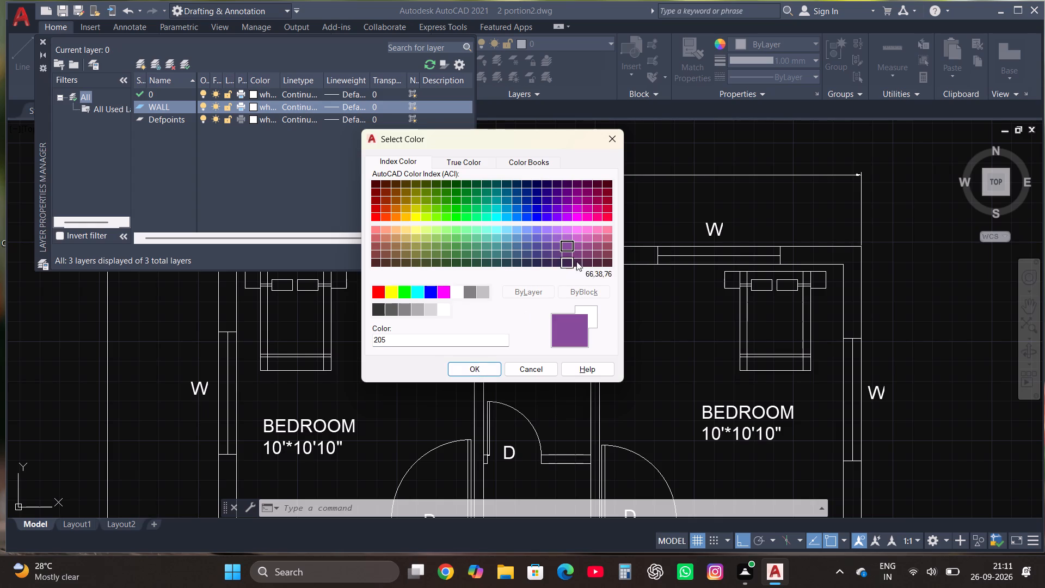
pyautogui.click(579, 247)
pyautogui.click(586, 244)
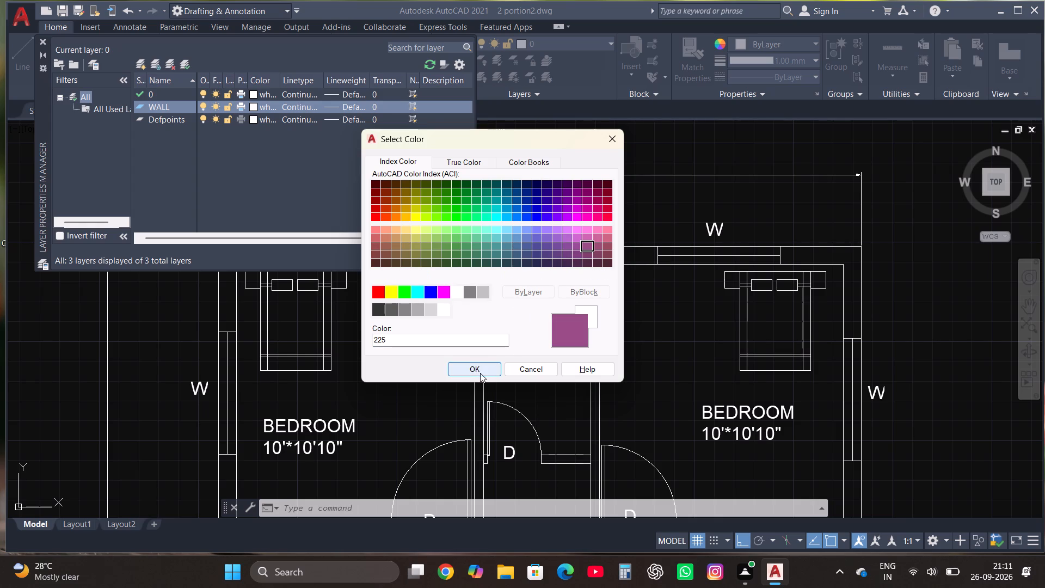
pyautogui.click(478, 369)
# Create a new layer named BED and set its colour to index 70.
pyautogui.click(140, 65)
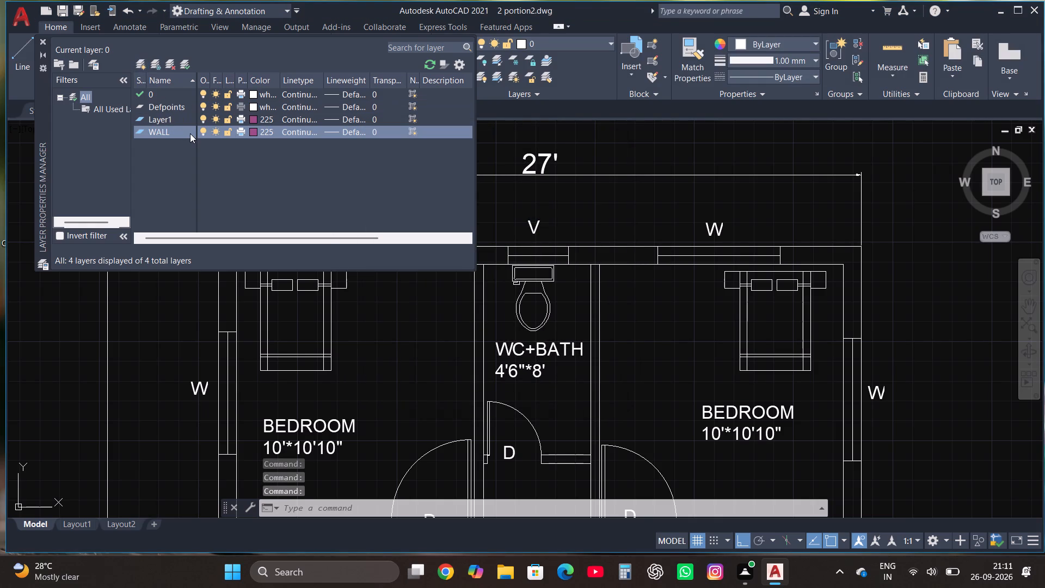
pyautogui.press('b')
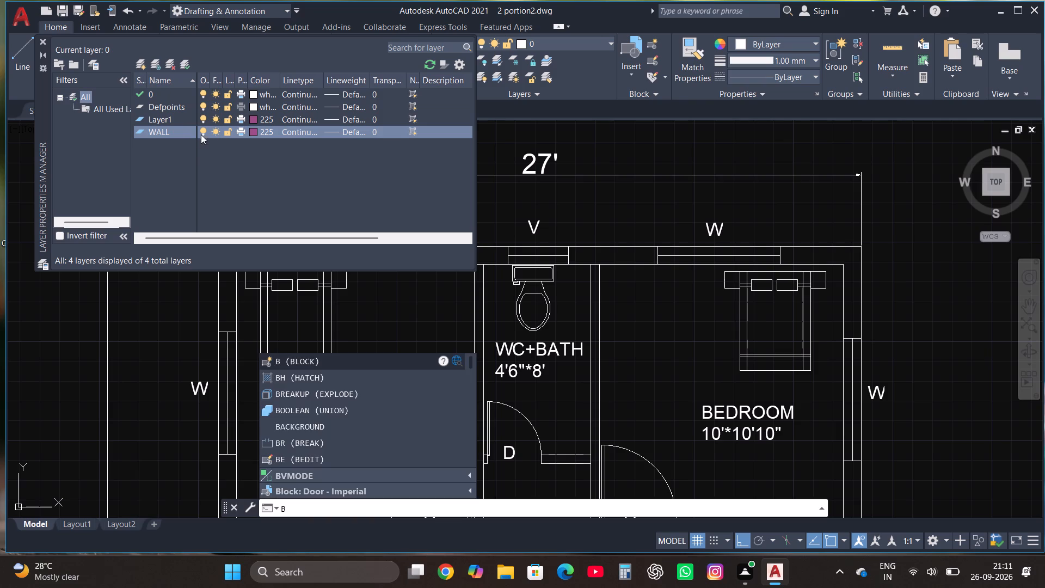
pyautogui.click(177, 118)
pyautogui.click(177, 118)
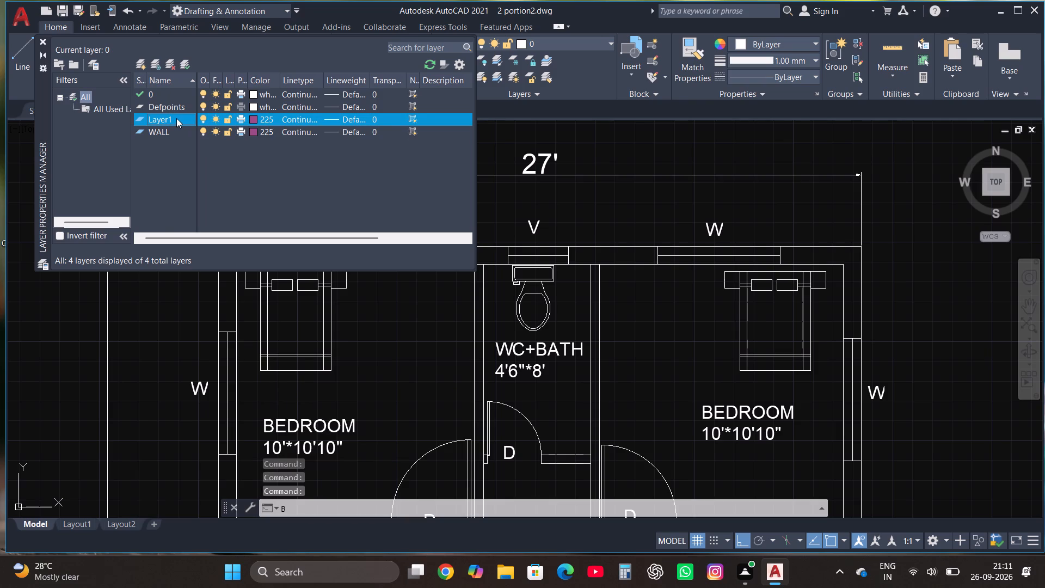
pyautogui.rightClick(176, 118)
pyautogui.click(225, 189)
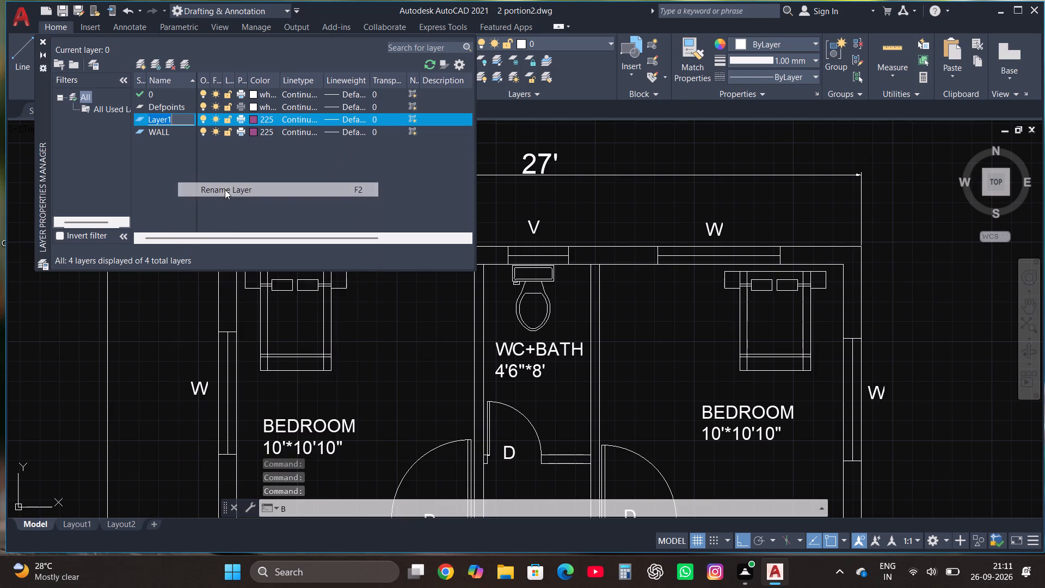
pyautogui.write('BED')
pyautogui.click(252, 119)
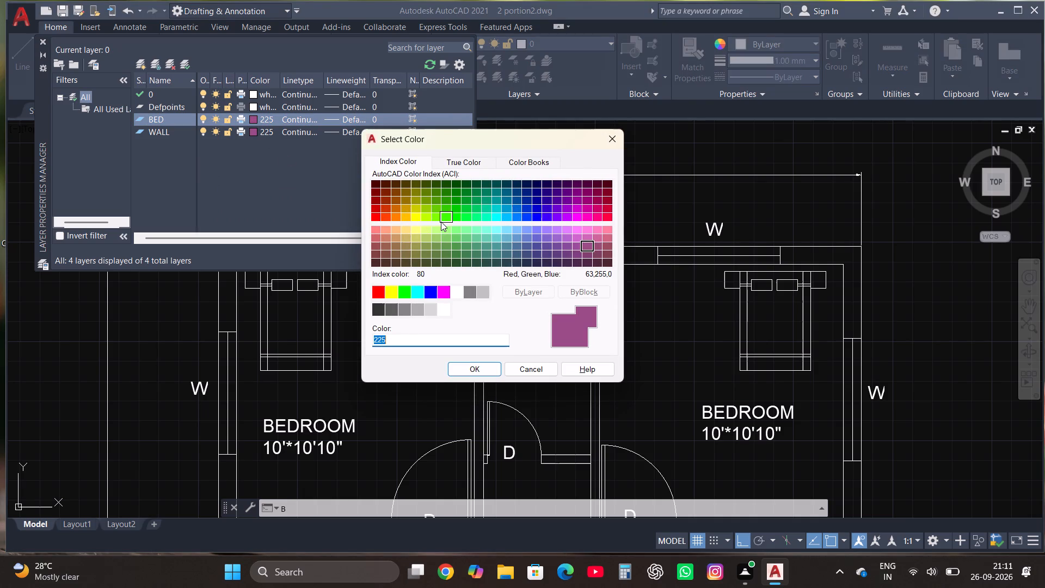
pyautogui.click(438, 219)
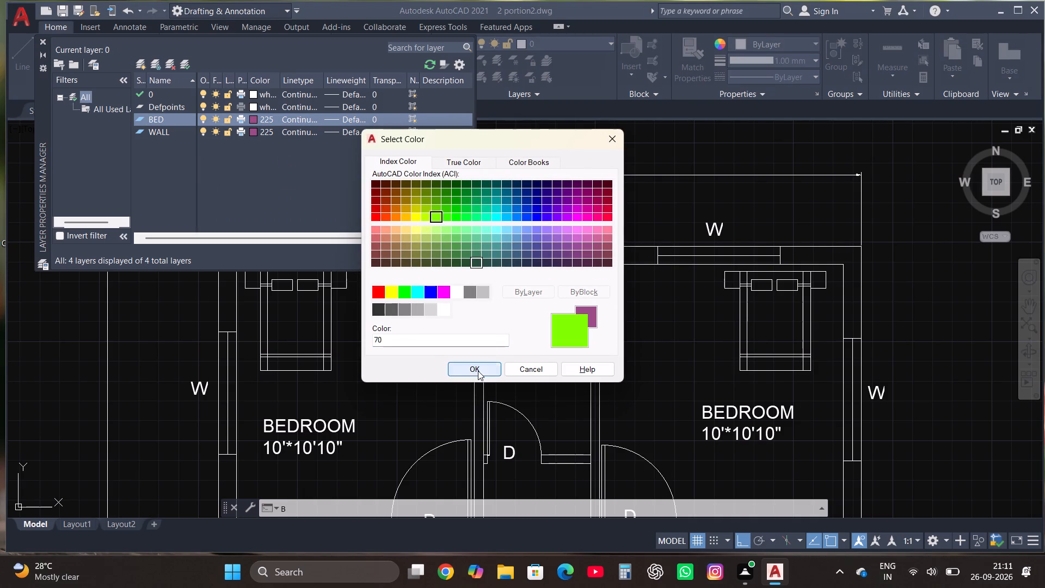
pyautogui.click(478, 371)
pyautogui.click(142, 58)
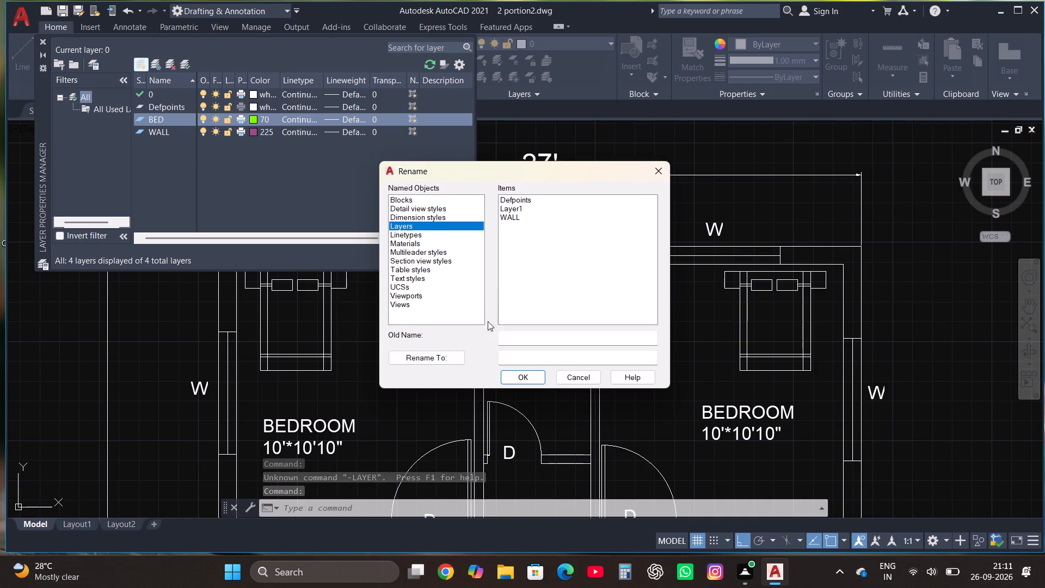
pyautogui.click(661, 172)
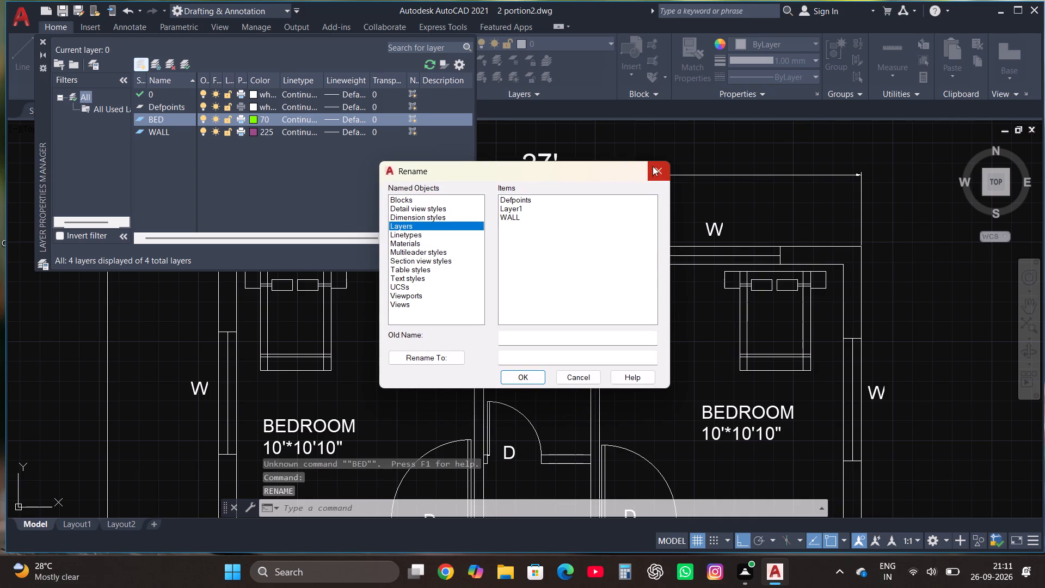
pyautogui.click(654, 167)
# Create a new layer named SOFA and set its colour to index 10.
pyautogui.click(142, 65)
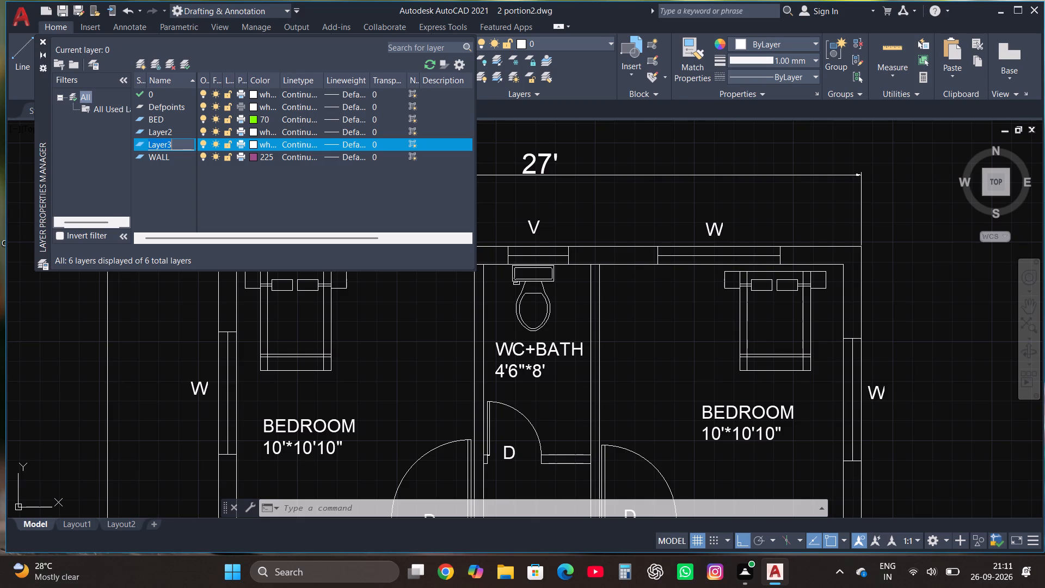
pyautogui.write('SOFA')
pyautogui.click(253, 145)
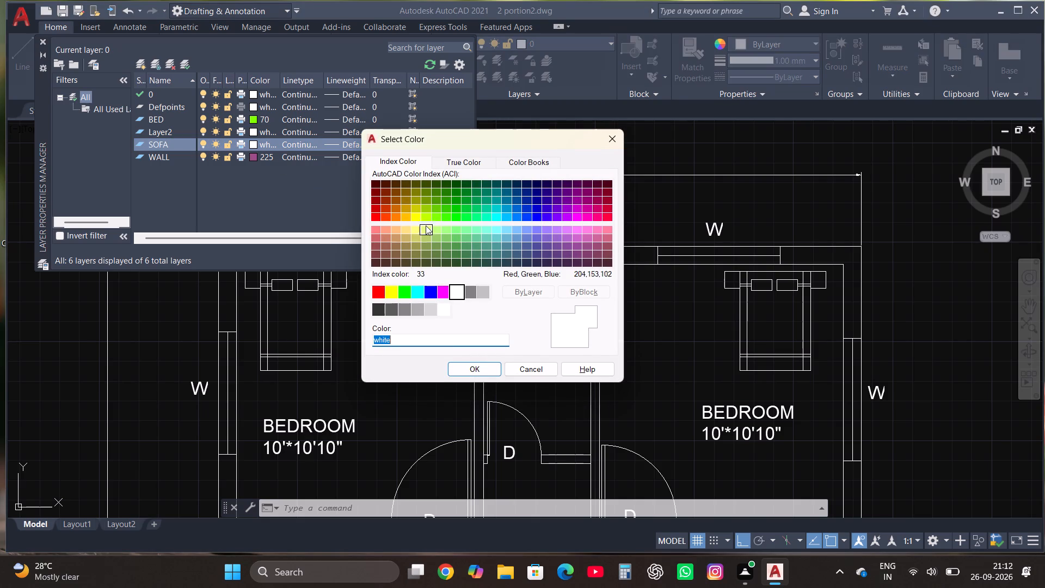
pyautogui.click(375, 212)
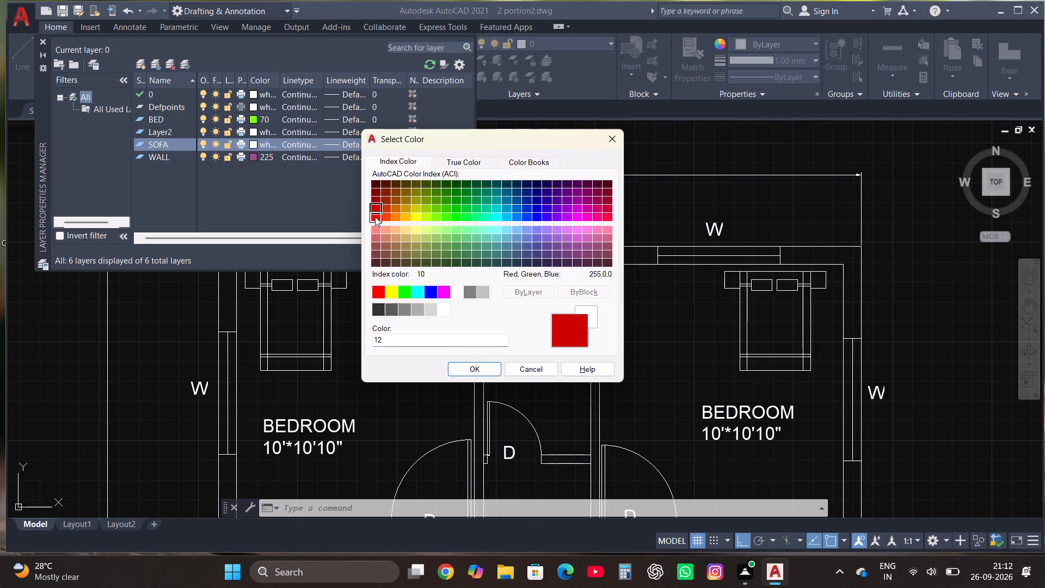
pyautogui.click(375, 217)
pyautogui.click(482, 370)
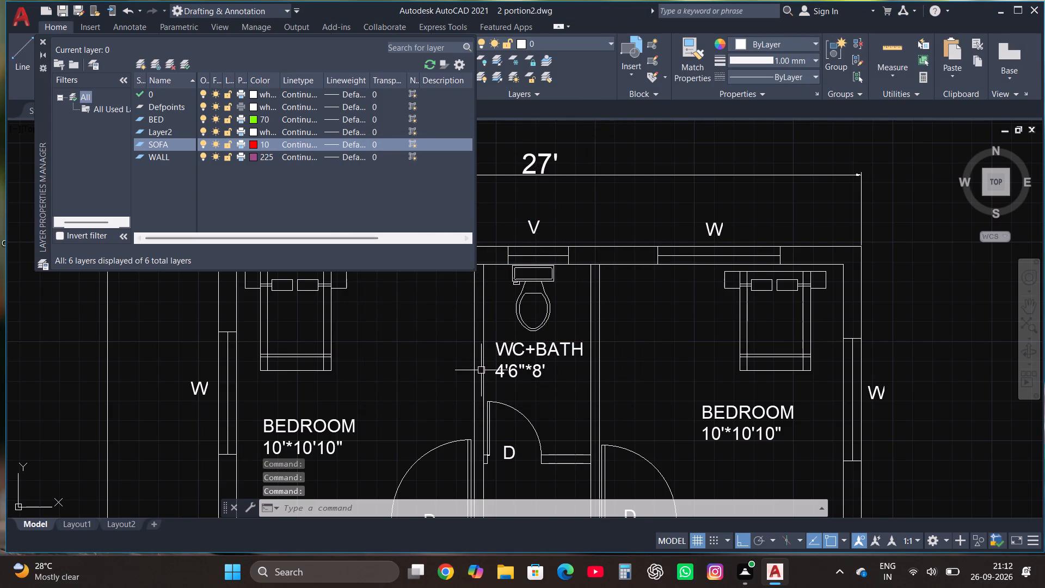
# Delete the extra unnamed Layer2 from the layer list.
pyautogui.scroll(-2, 451, 328)
pyautogui.scroll(-2, 462, 418)
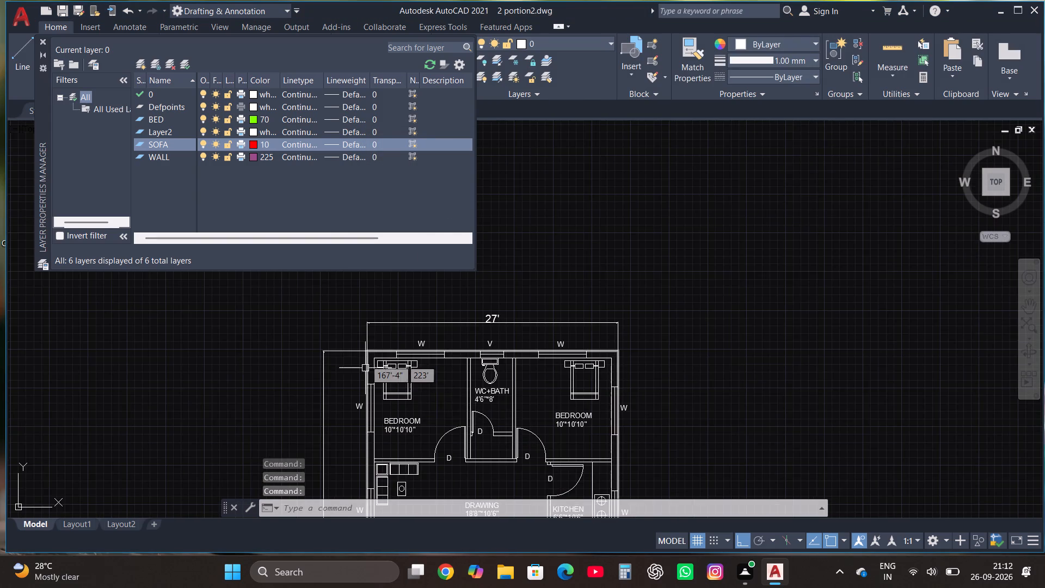
pyautogui.scroll(1, 366, 359)
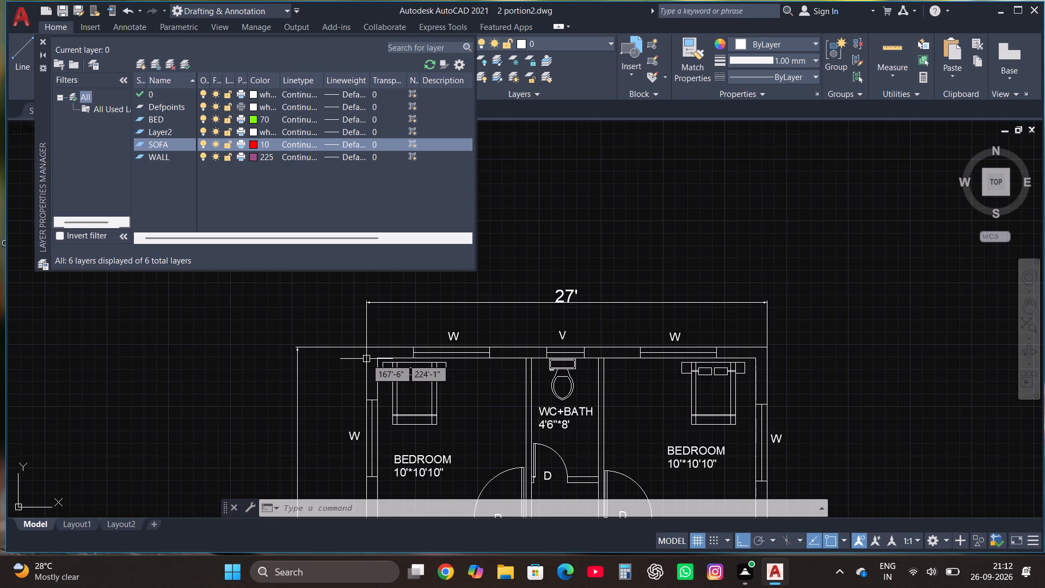
pyautogui.click(163, 132)
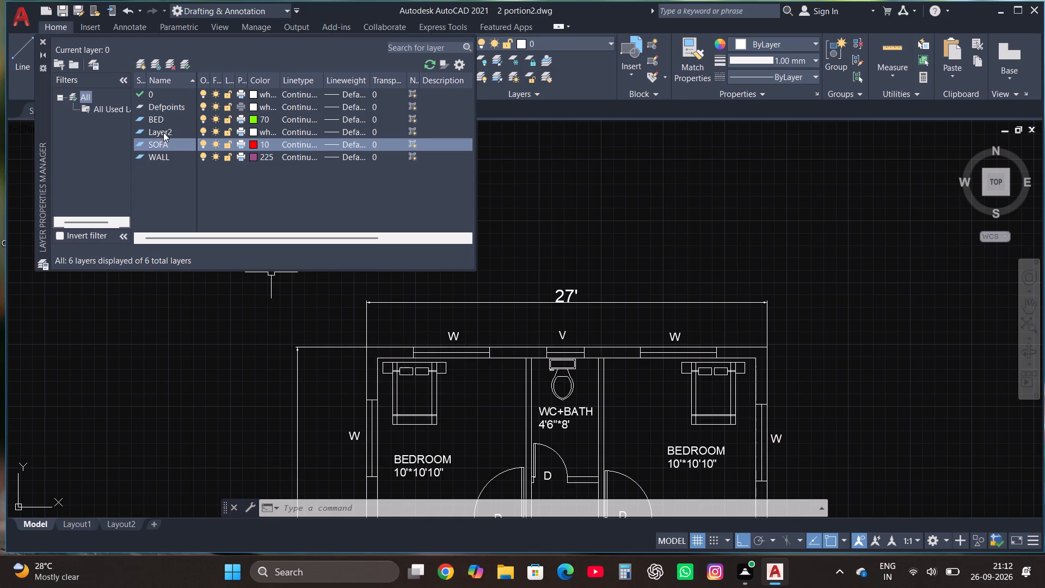
pyautogui.rightClick(163, 132)
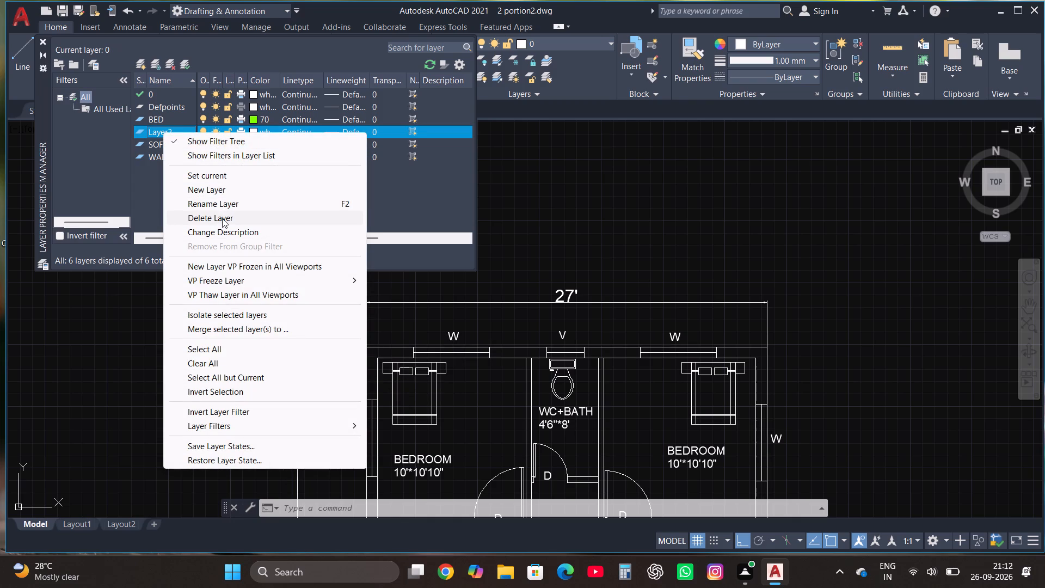
pyautogui.click(223, 218)
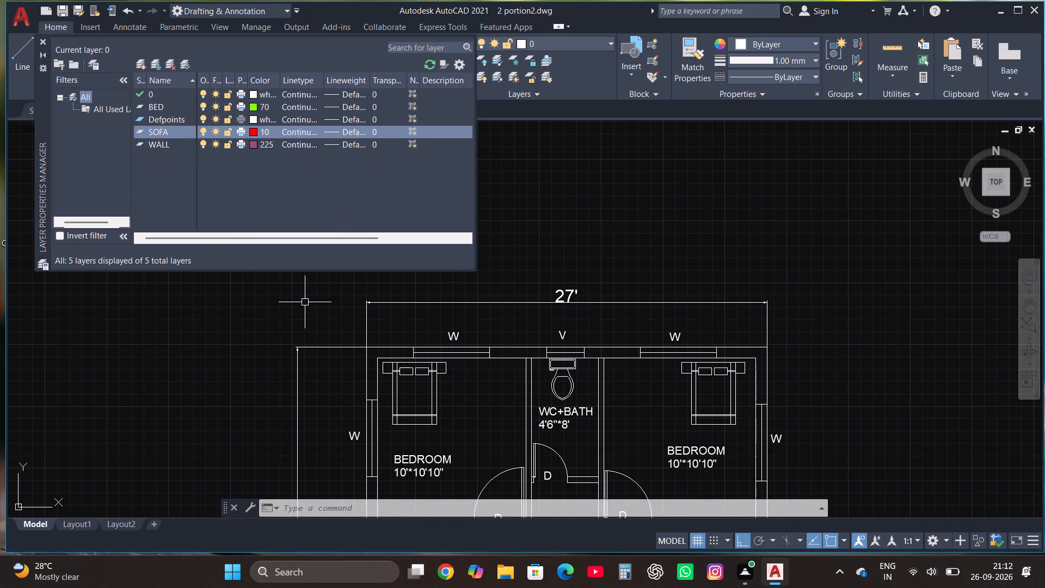
# Create a new layer named KIT and set its colour to index 123.
pyautogui.scroll(-1, 331, 357)
pyautogui.scroll(1, 420, 315)
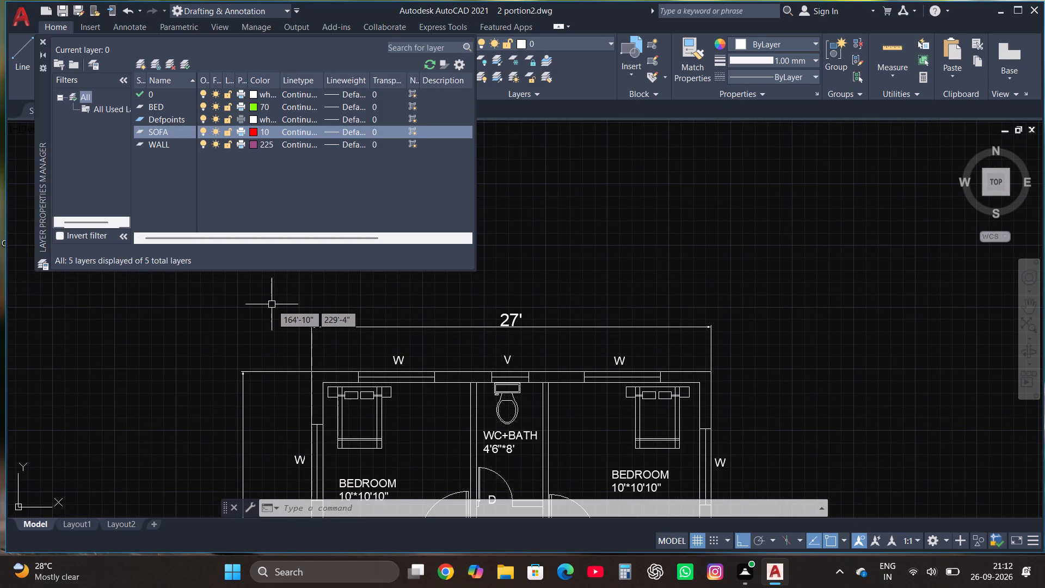
pyautogui.click(140, 62)
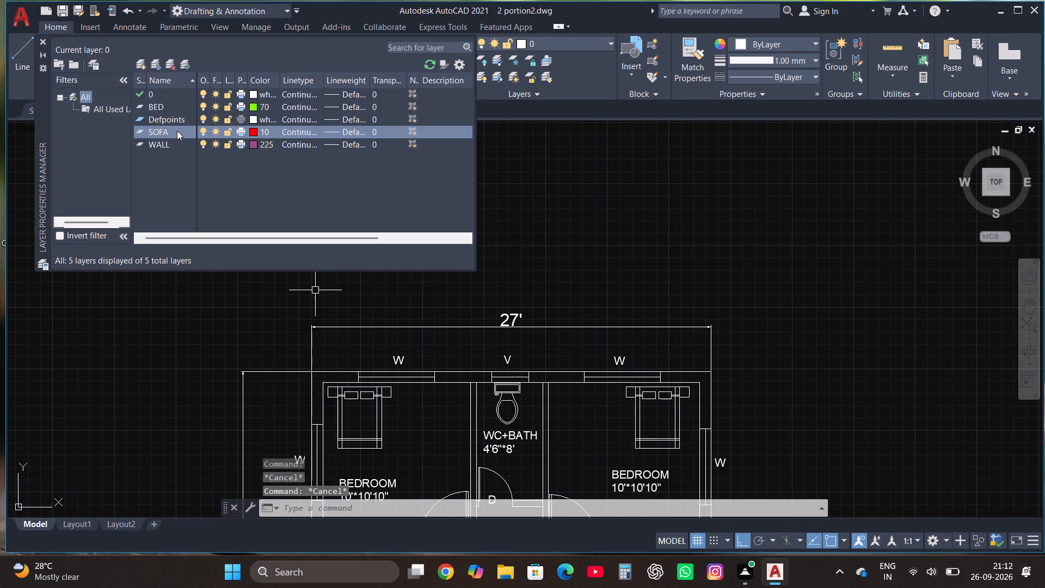
pyautogui.click(138, 64)
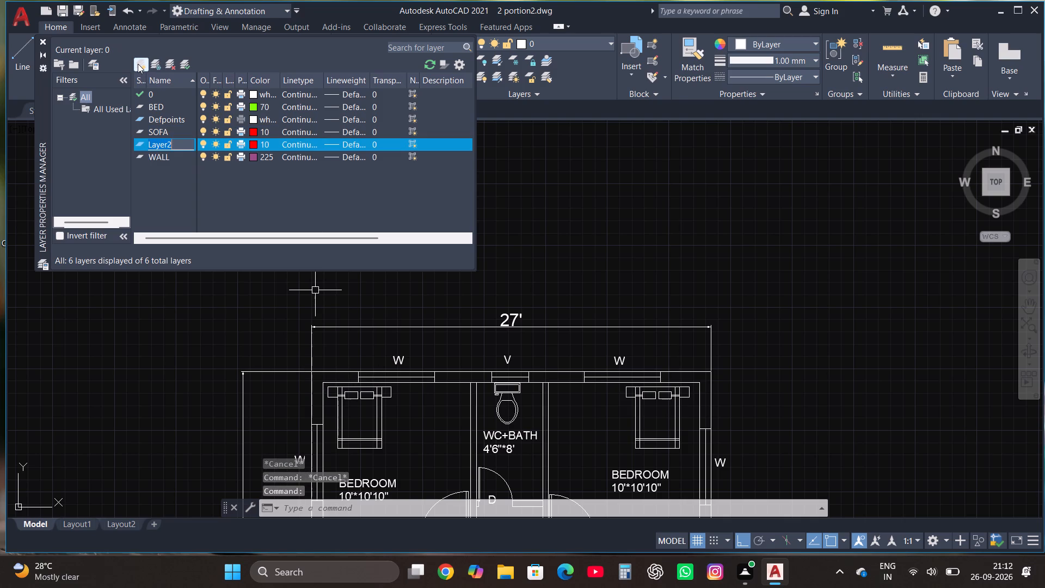
pyautogui.write('KIT')
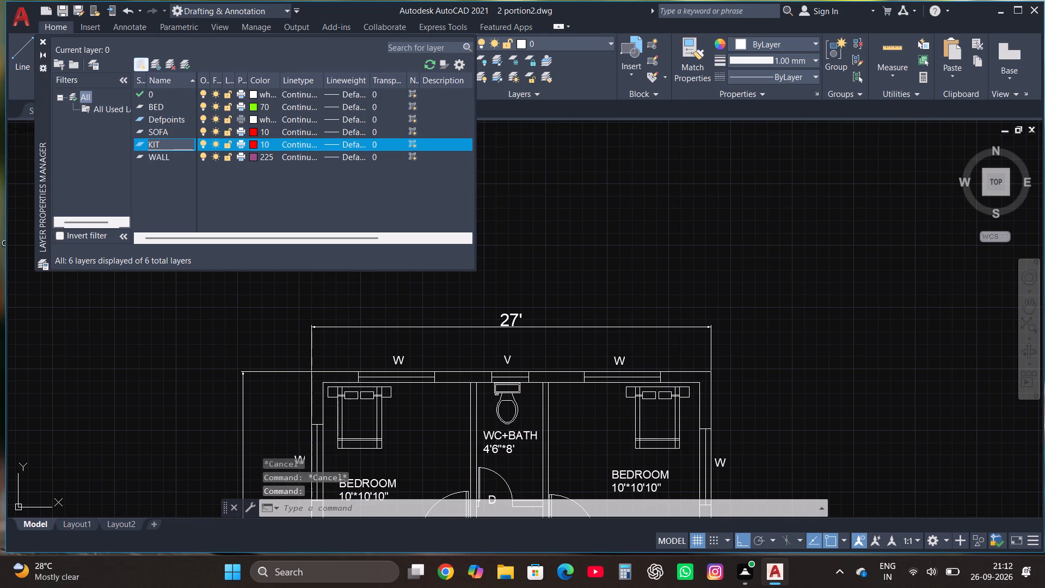
pyautogui.click(252, 144)
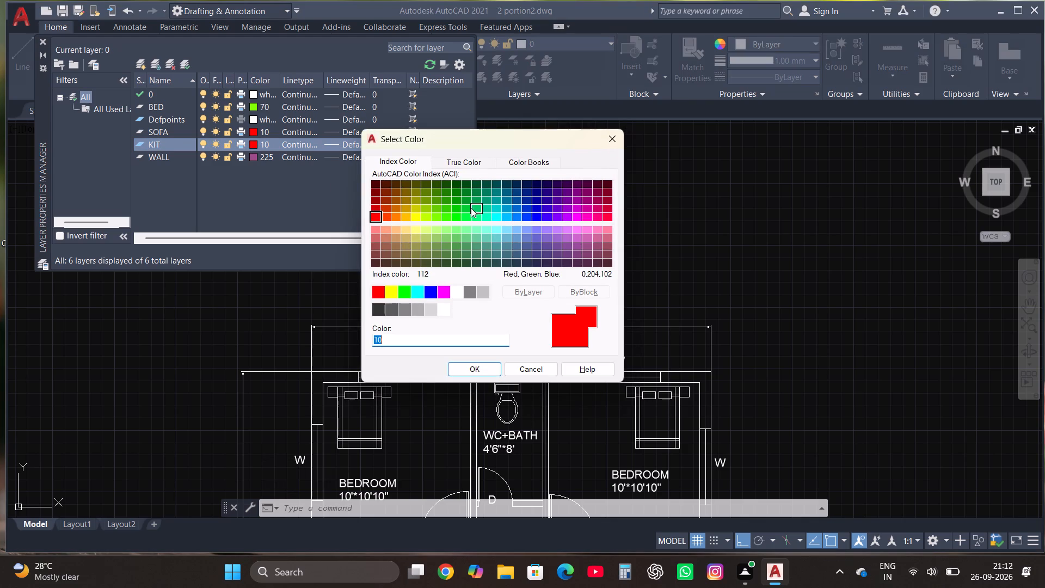
pyautogui.click(464, 208)
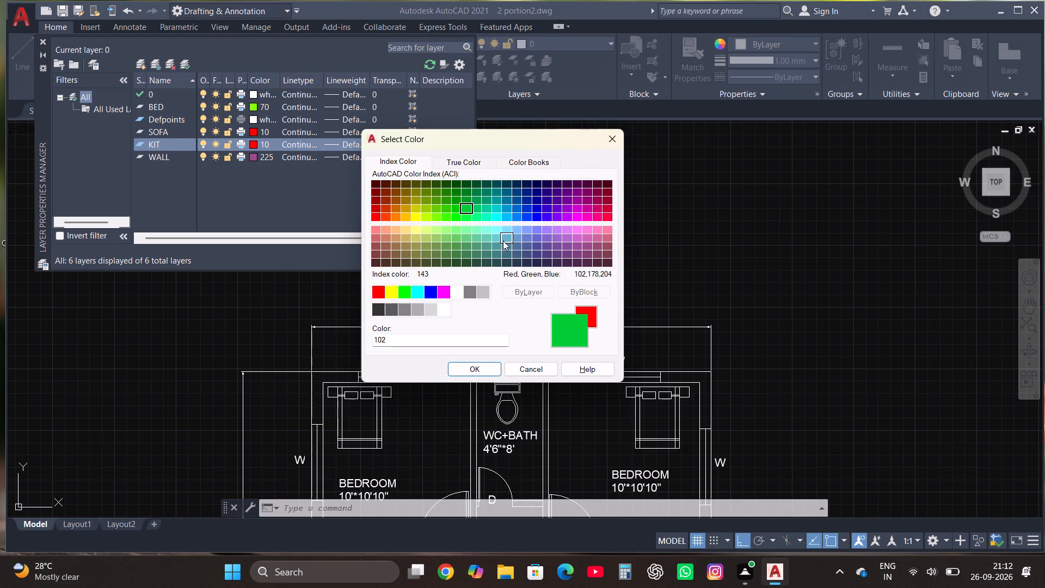
pyautogui.click(485, 242)
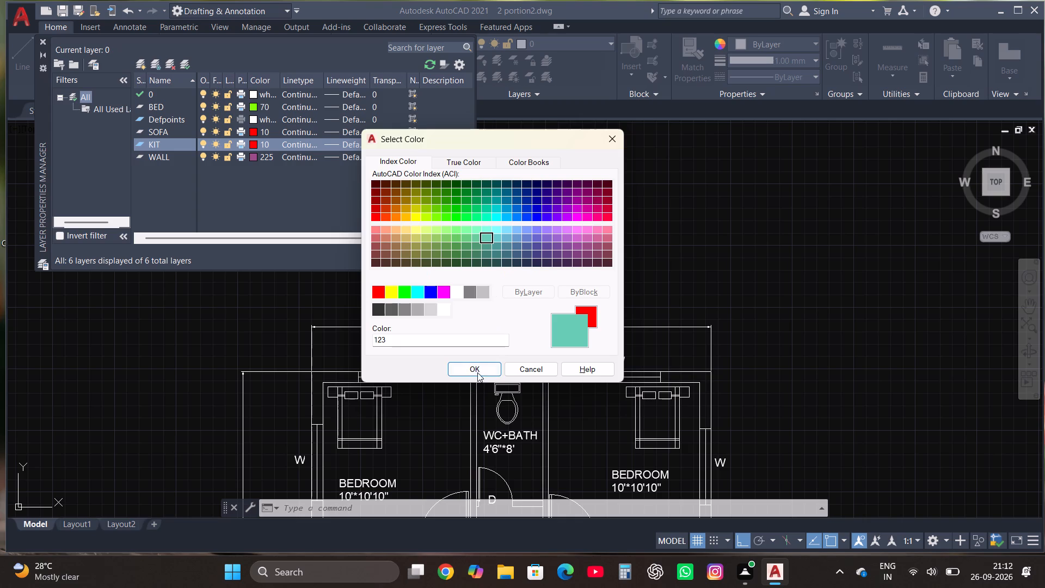
pyautogui.click(477, 372)
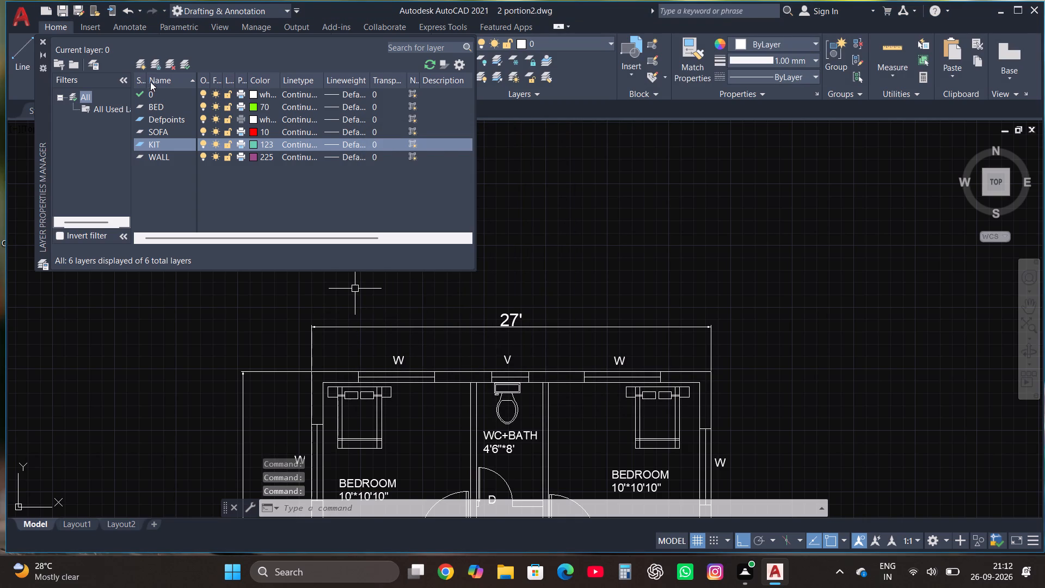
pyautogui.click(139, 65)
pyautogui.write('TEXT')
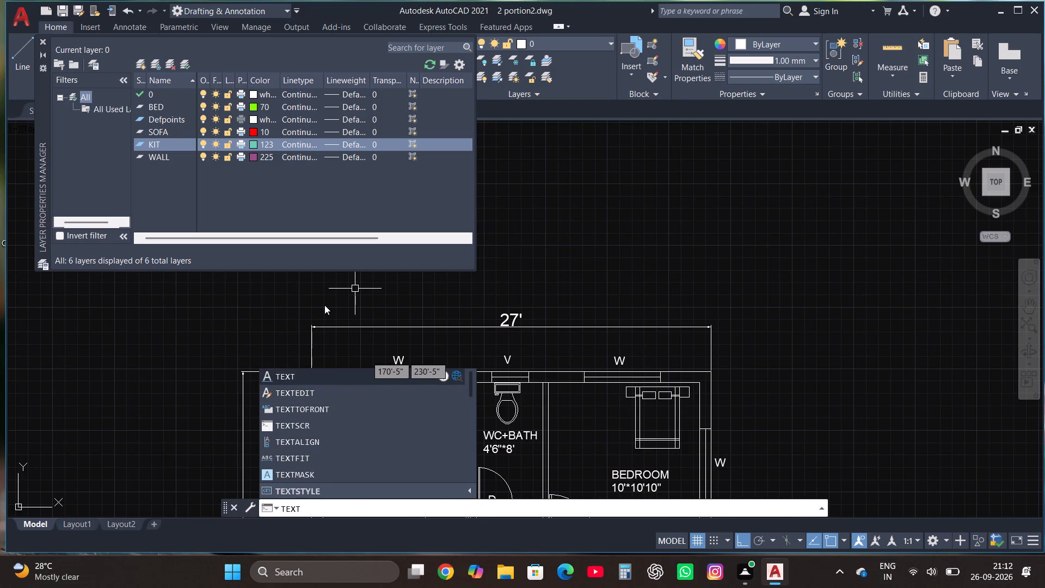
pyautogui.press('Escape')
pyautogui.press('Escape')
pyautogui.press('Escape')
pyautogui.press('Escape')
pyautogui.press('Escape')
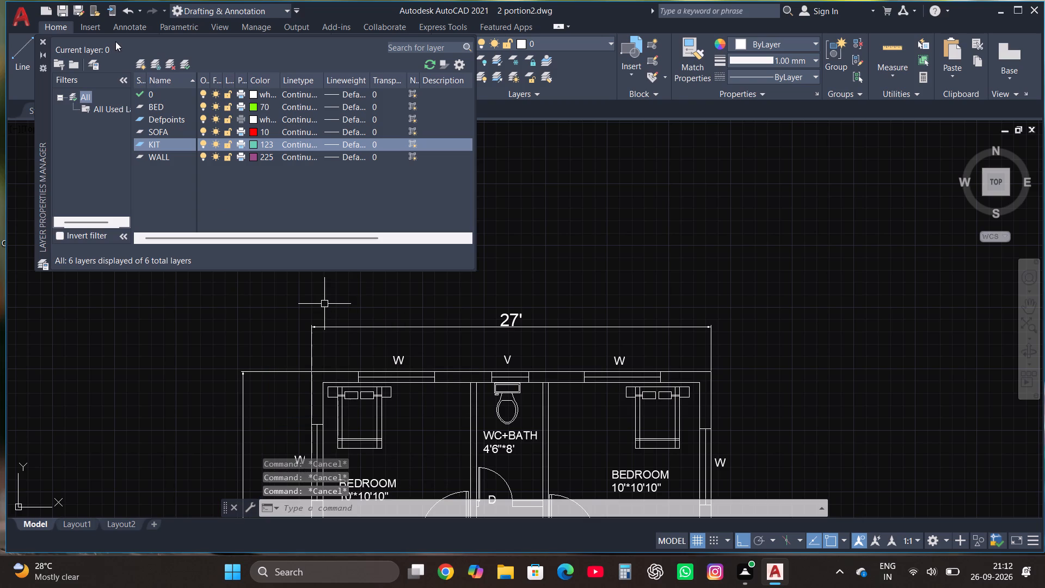
# Create a new layer named TEXT and set its colour to index 102.
pyautogui.click(140, 63)
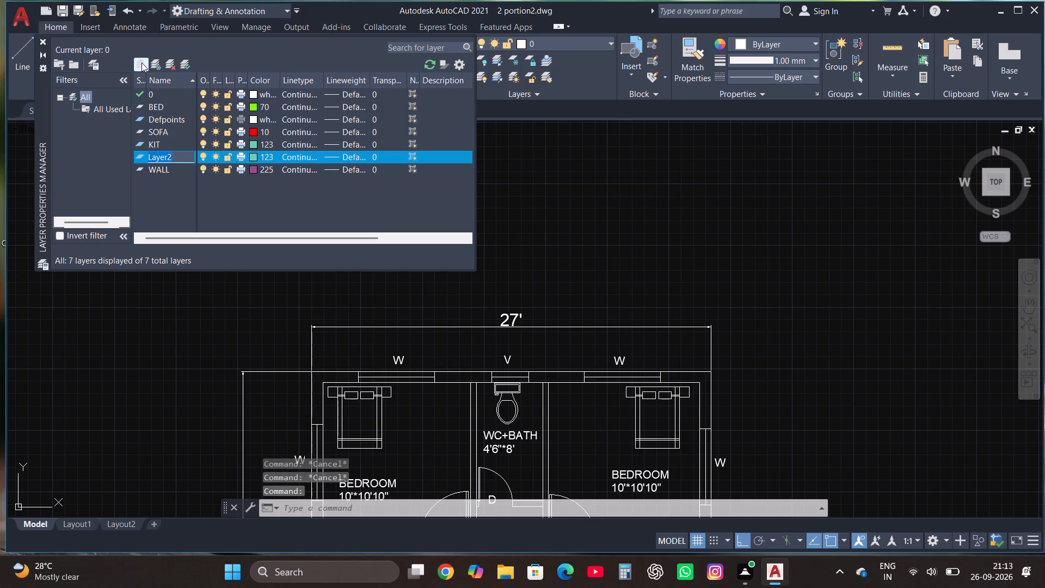
pyautogui.write('TE')
pyautogui.write('XT')
pyautogui.click(252, 157)
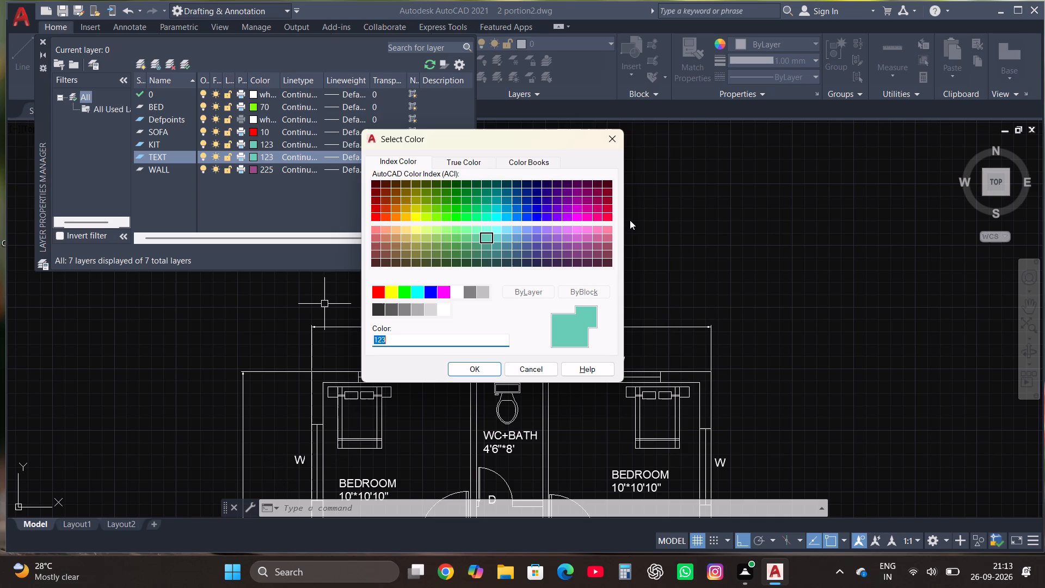
pyautogui.click(444, 210)
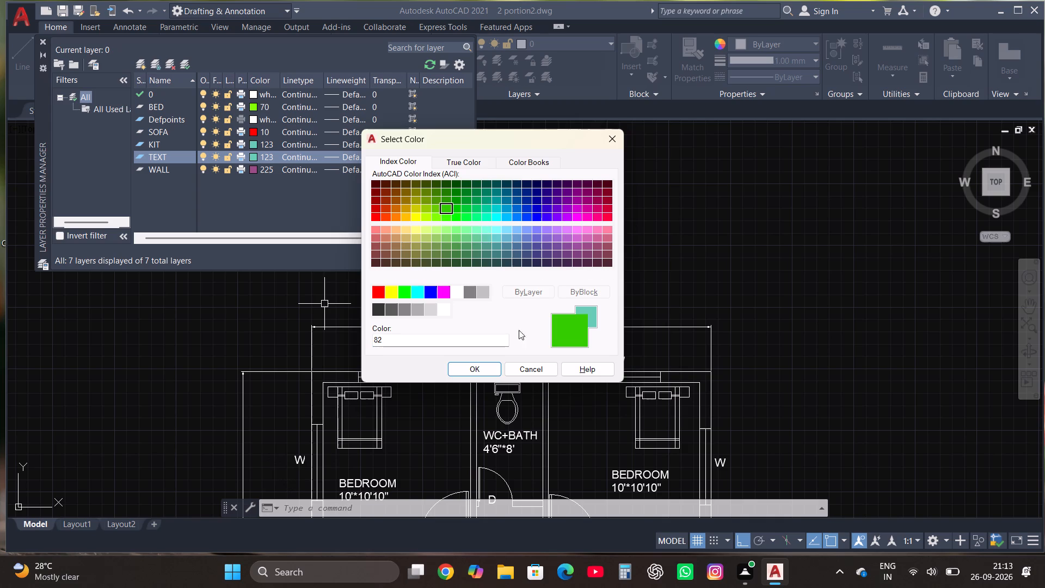
pyautogui.click(464, 202)
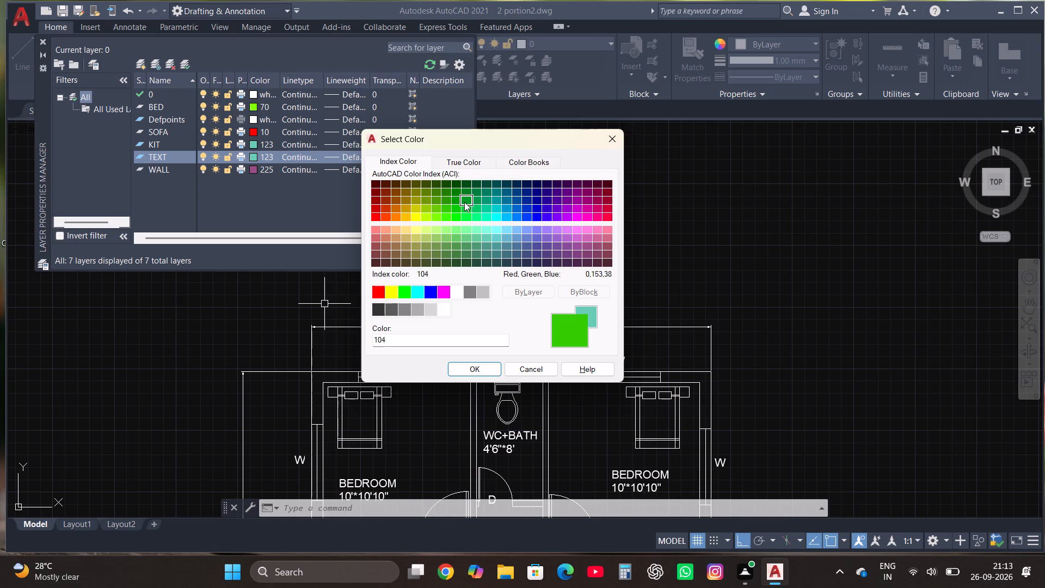
pyautogui.click(470, 207)
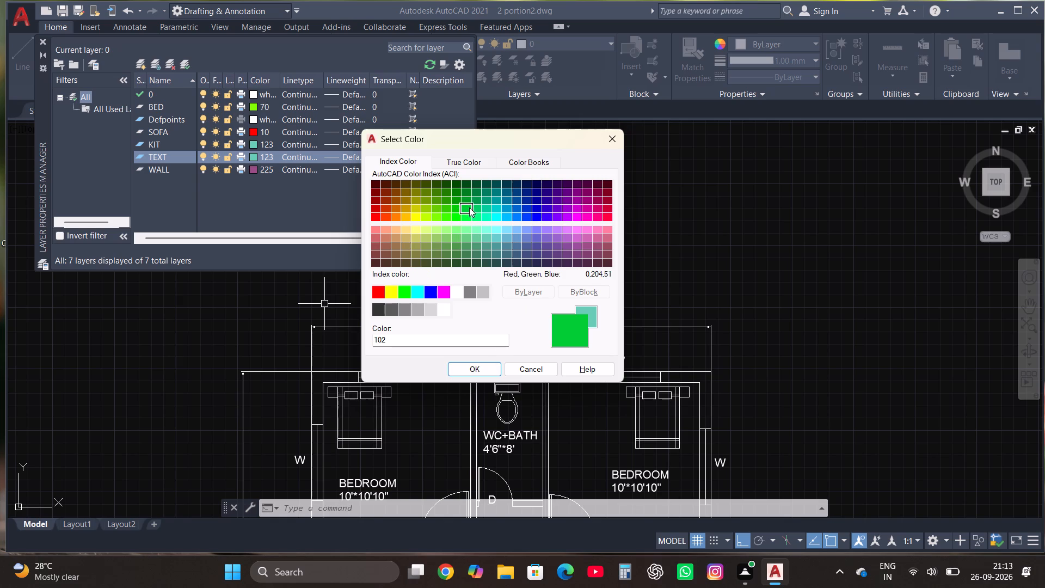
pyautogui.click(474, 367)
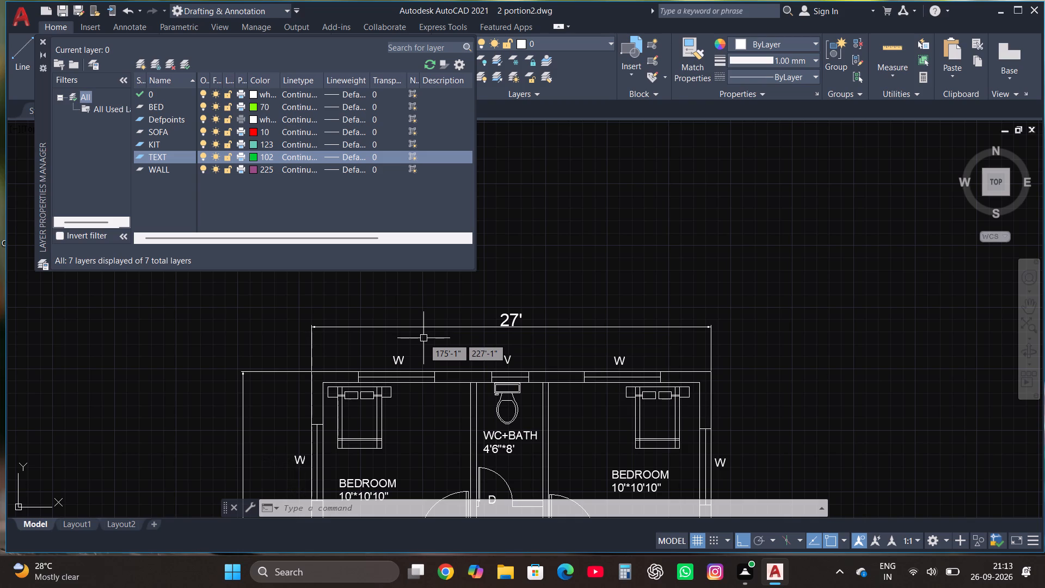
# Look over the whole floor plan, from the upper bedrooms down to the lower bedrooms and back.
pyautogui.scroll(-2, 480, 311)
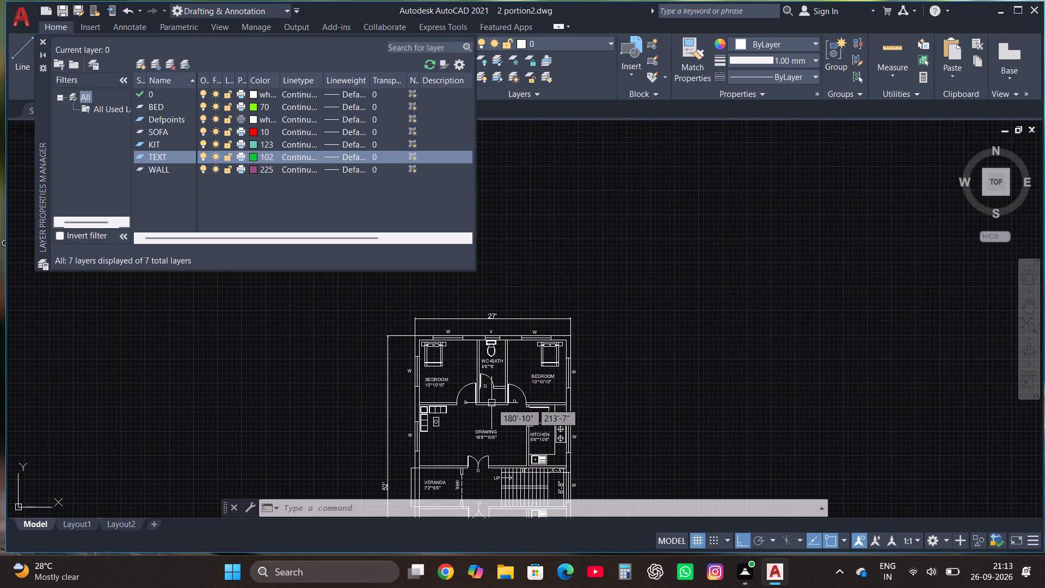
pyautogui.scroll(2, 491, 403)
pyautogui.scroll(-1, 484, 420)
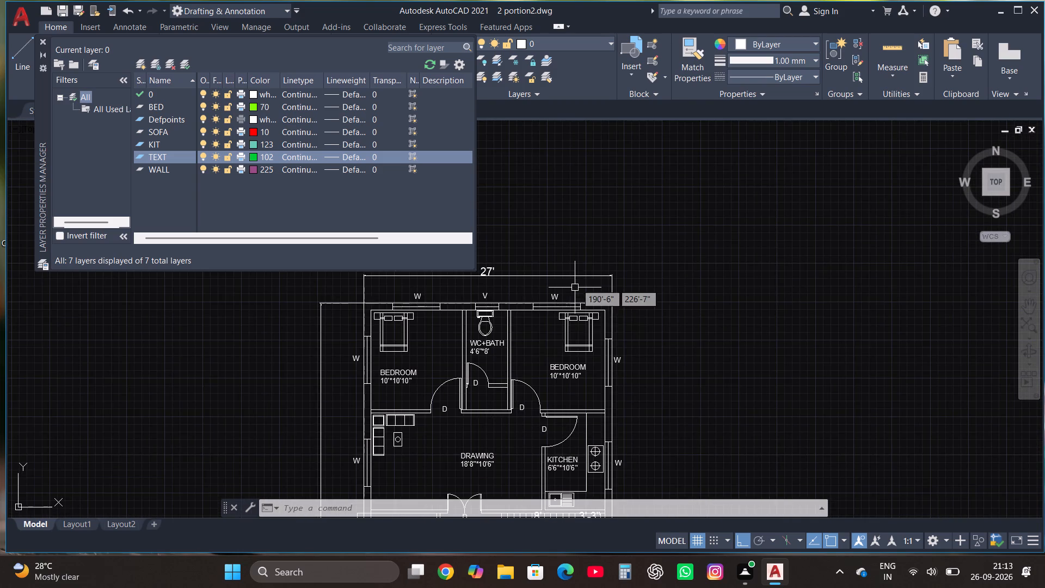
pyautogui.scroll(-4, 581, 287)
pyautogui.scroll(4, 581, 347)
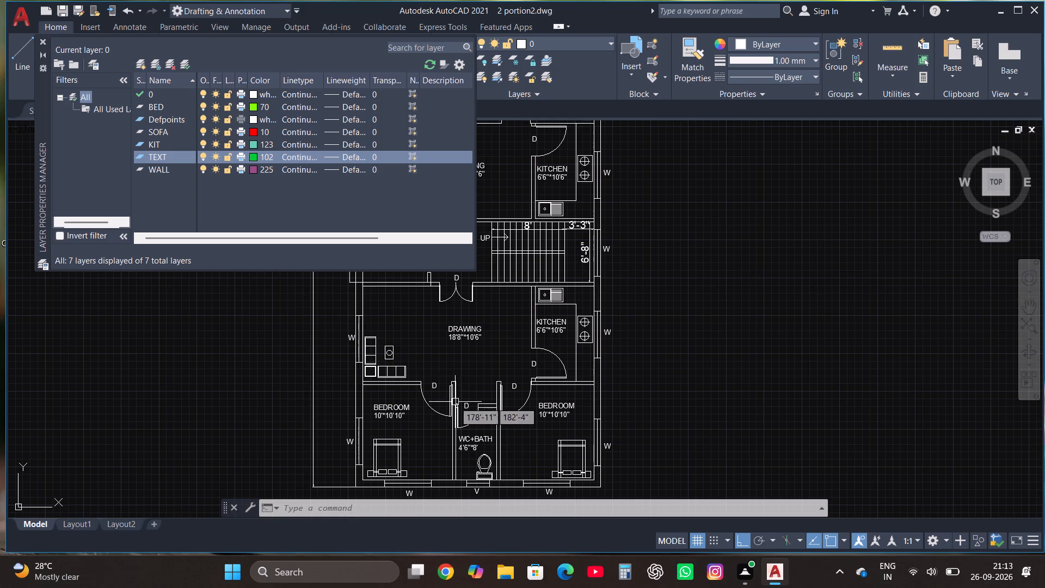
pyautogui.scroll(-3, 397, 430)
pyautogui.scroll(4, 403, 324)
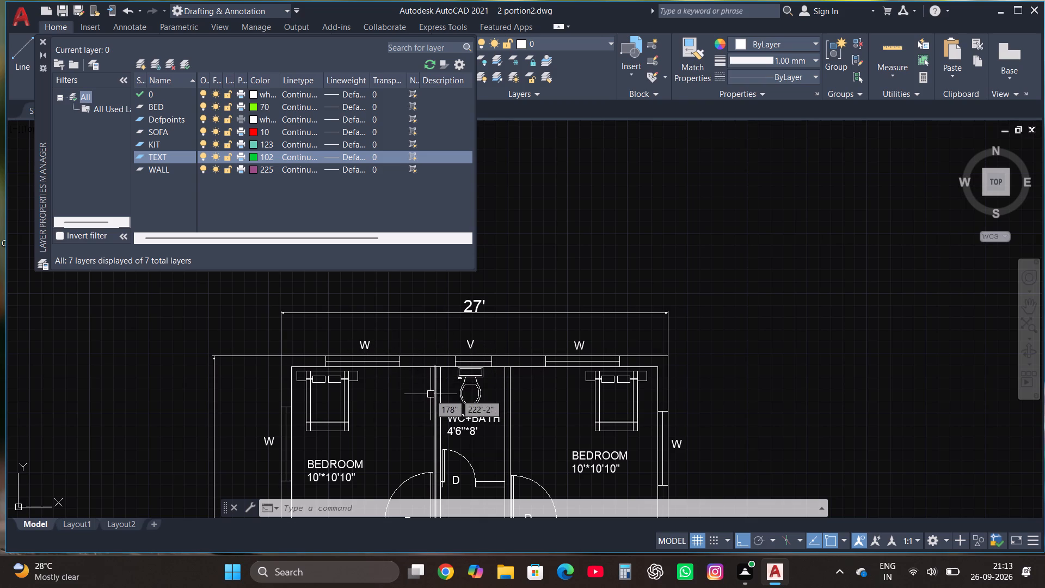
# Create another layer named TEXT 1, set its colour to index 10 and close the layer manager.
pyautogui.click(137, 66)
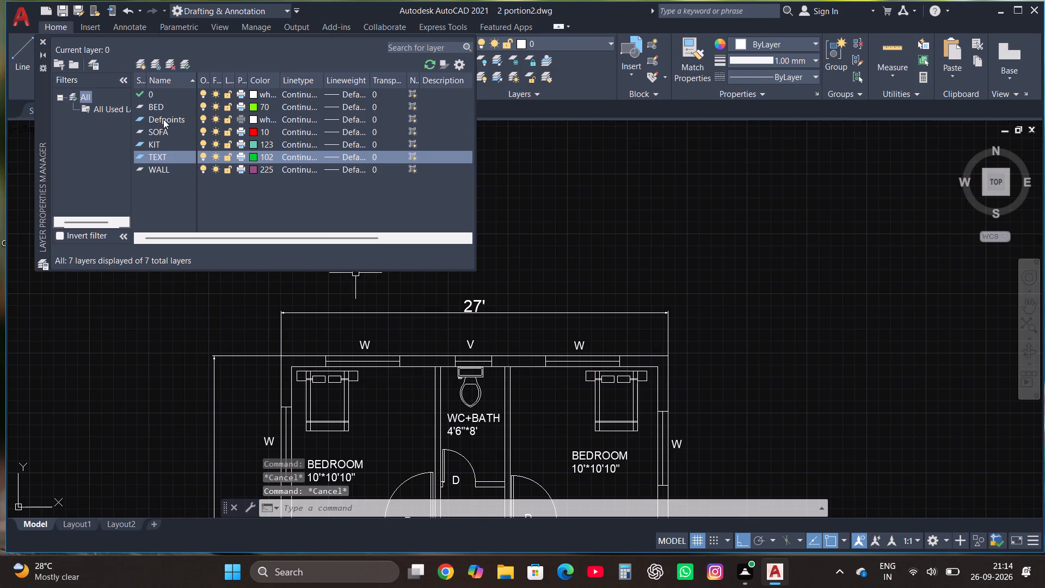
pyautogui.click(143, 59)
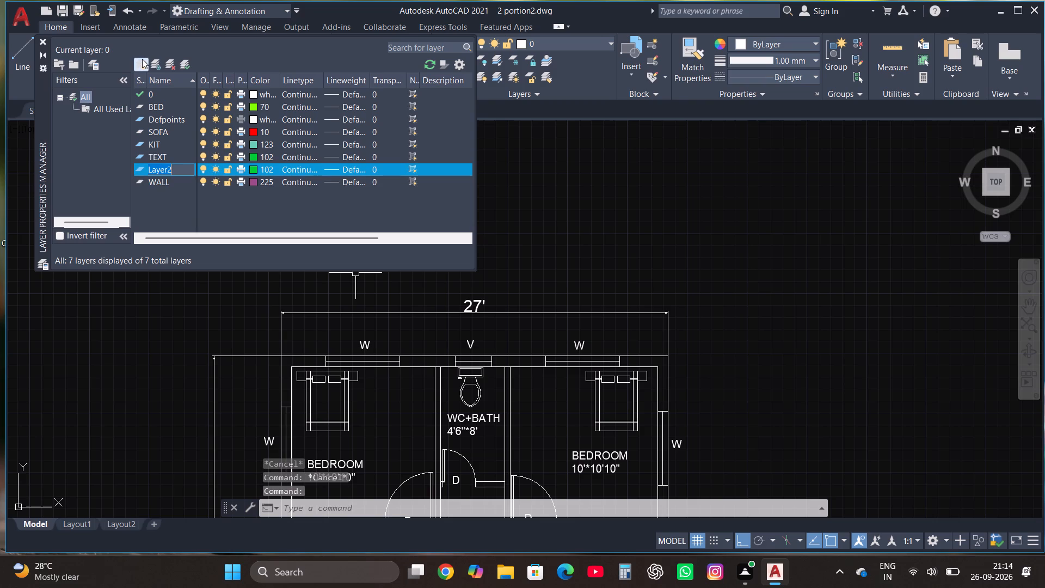
pyautogui.write('TEXT')
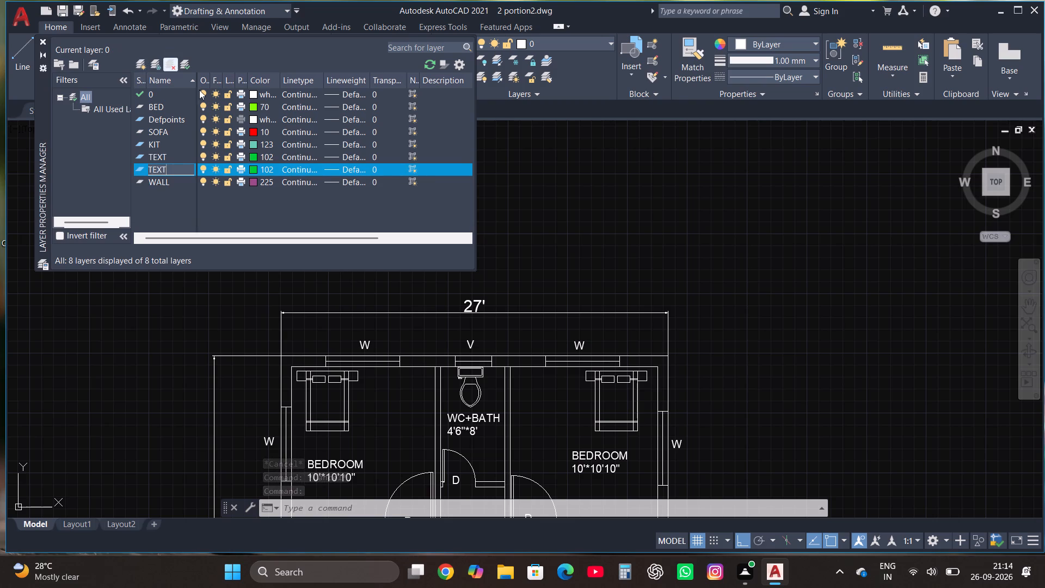
pyautogui.click(251, 168)
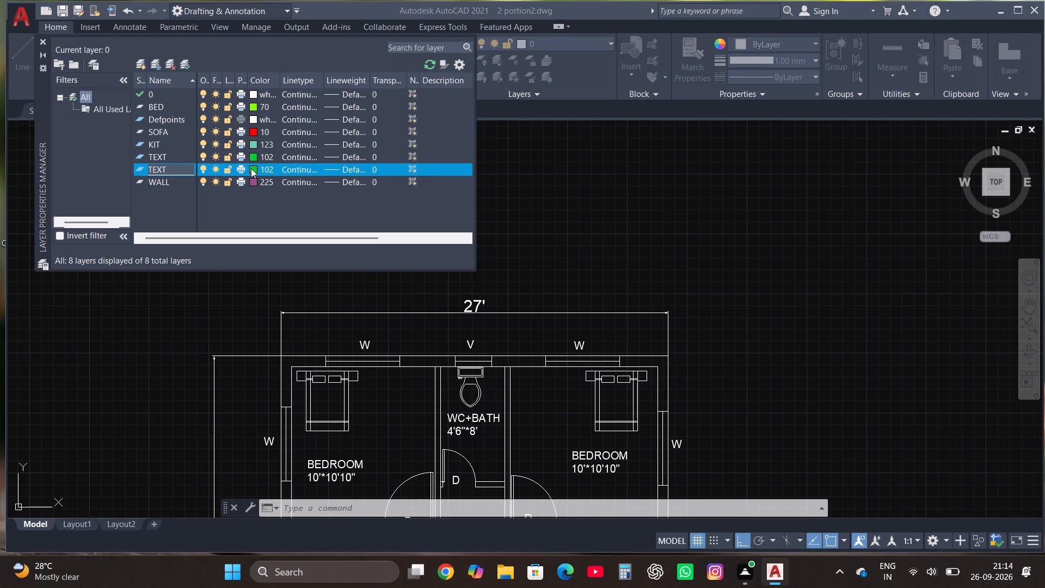
pyautogui.click(626, 223)
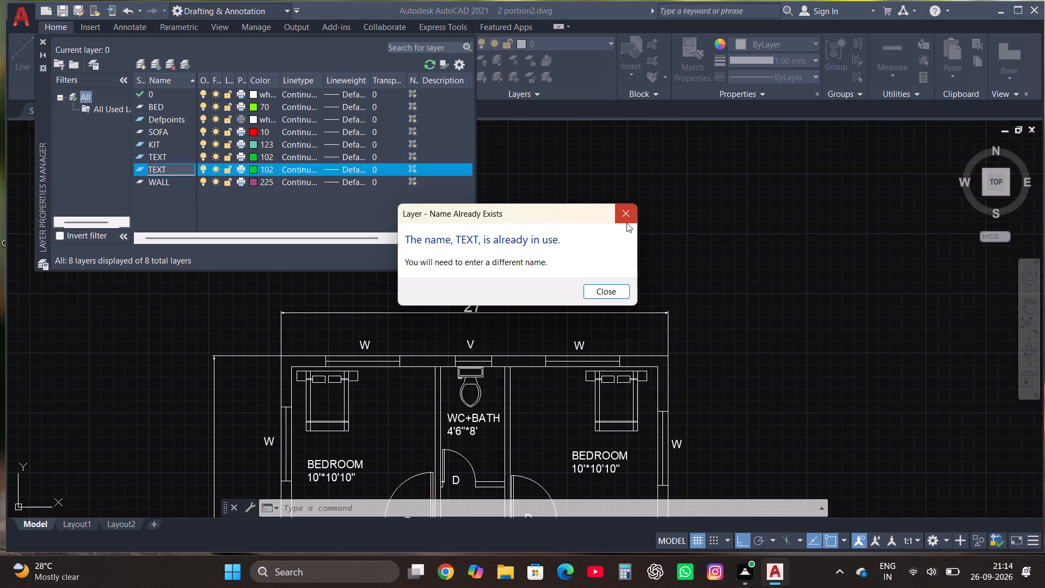
pyautogui.click(253, 169)
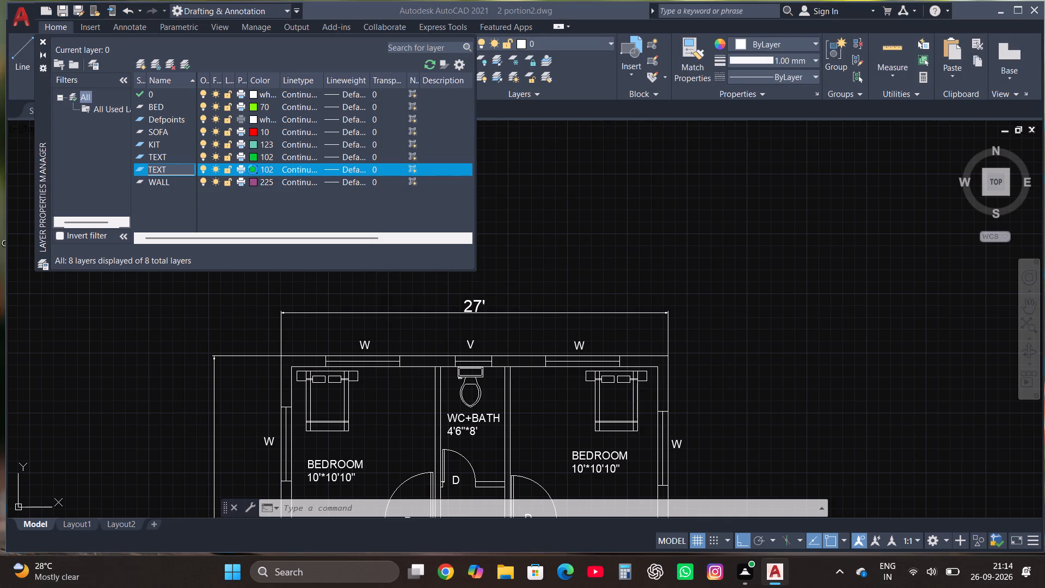
pyautogui.click(617, 216)
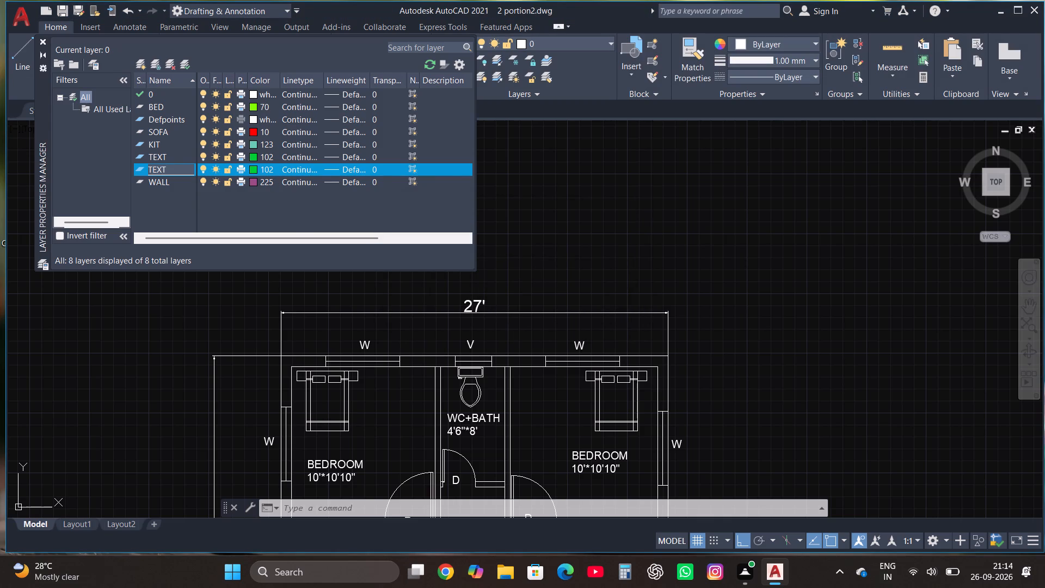
pyautogui.press('space')
pyautogui.write('1')
pyautogui.click(253, 169)
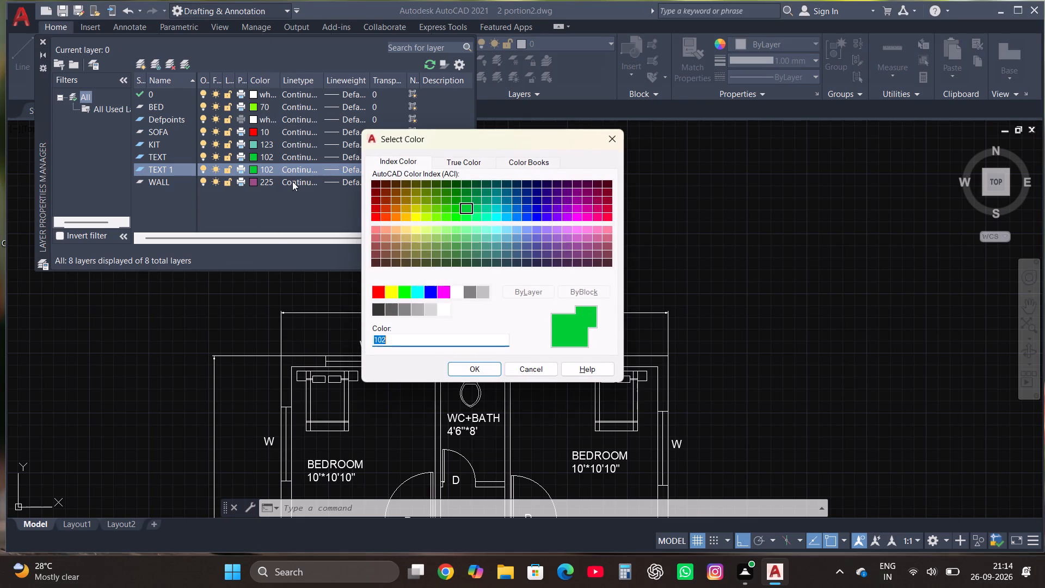
pyautogui.click(377, 220)
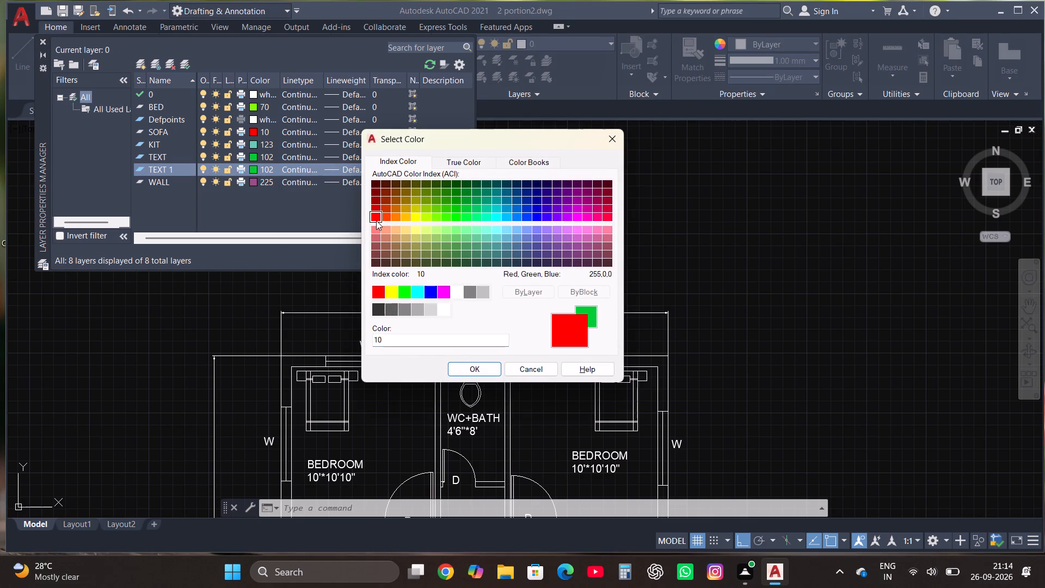
pyautogui.click(477, 371)
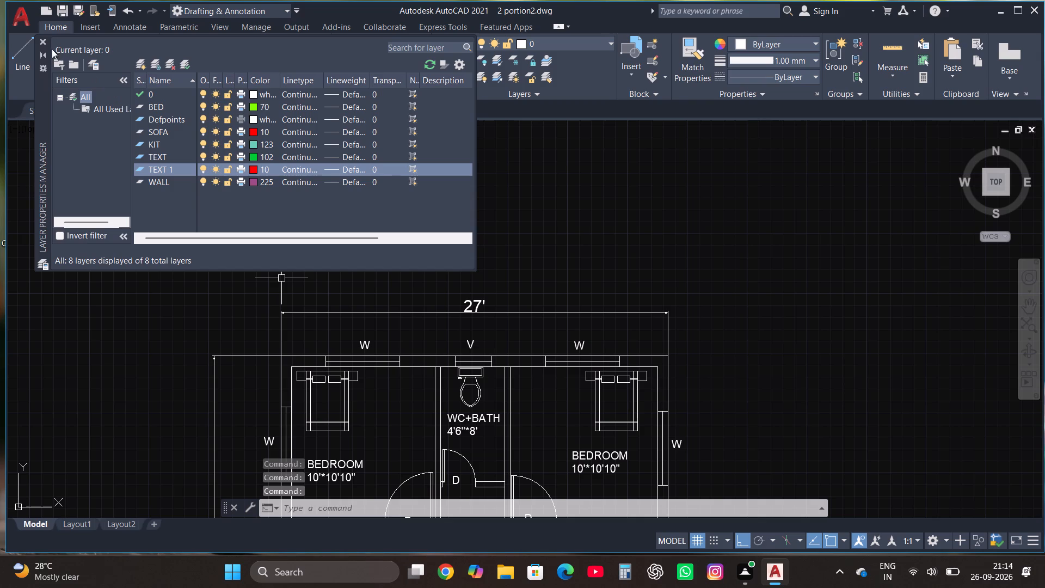
pyautogui.click(45, 43)
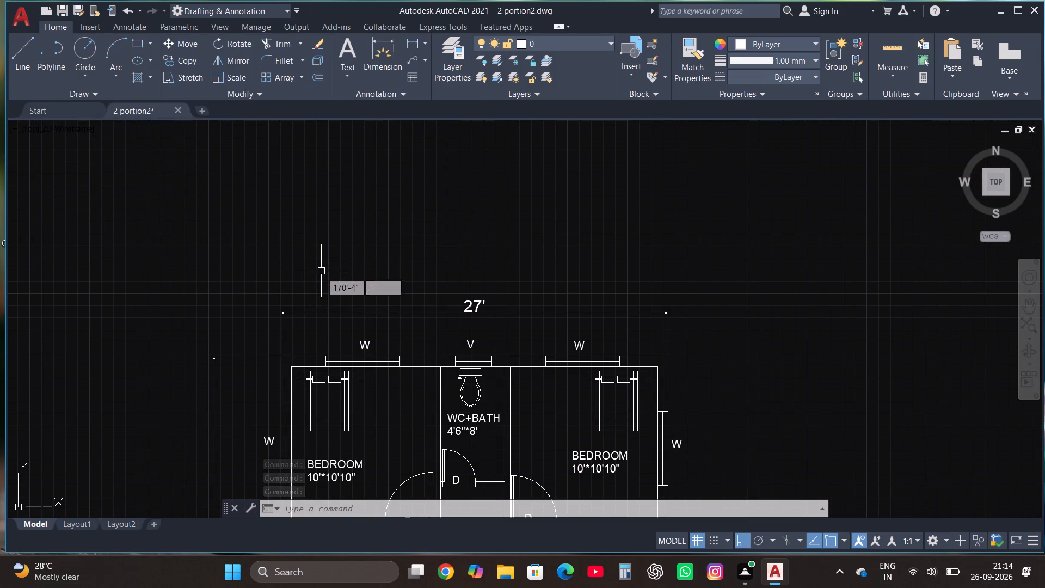
# Assign all parts of the bed in the upper-left bedroom to the TEXT layer.
pyautogui.scroll(1, 312, 389)
pyautogui.scroll(-1, 333, 338)
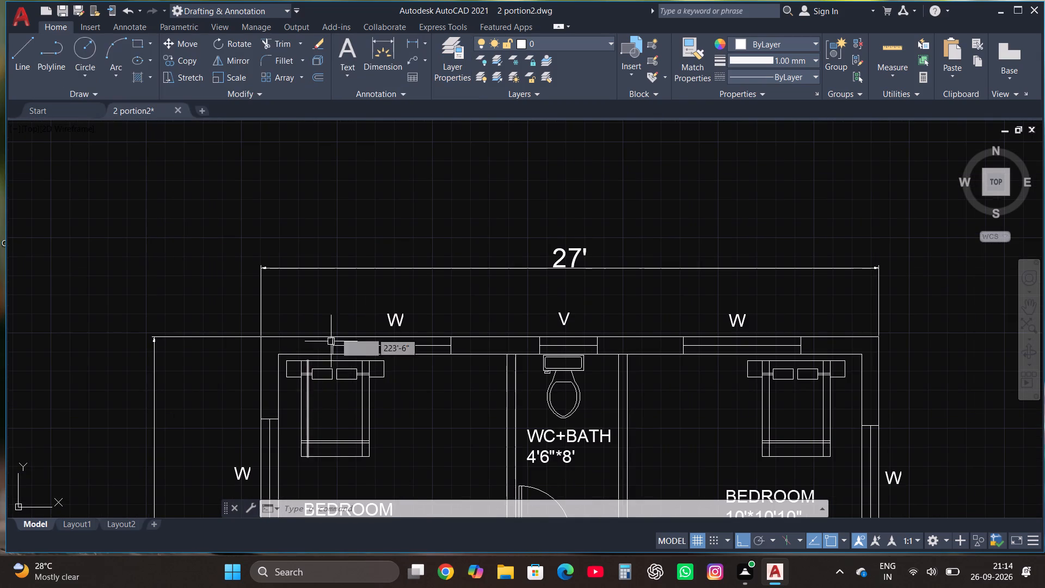
pyautogui.scroll(-1, 339, 328)
pyautogui.scroll(2, 405, 362)
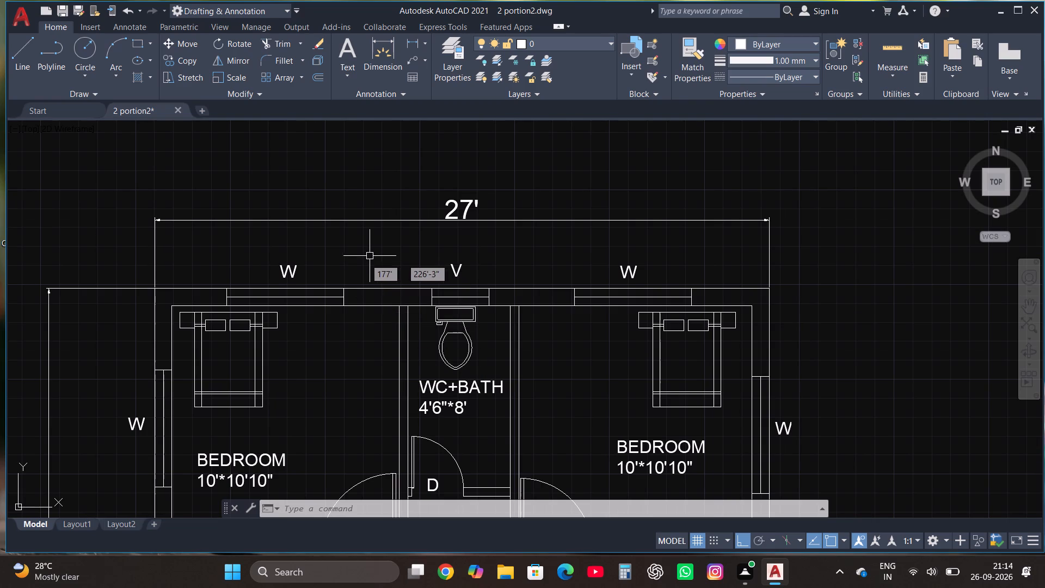
pyautogui.scroll(-4, 381, 200)
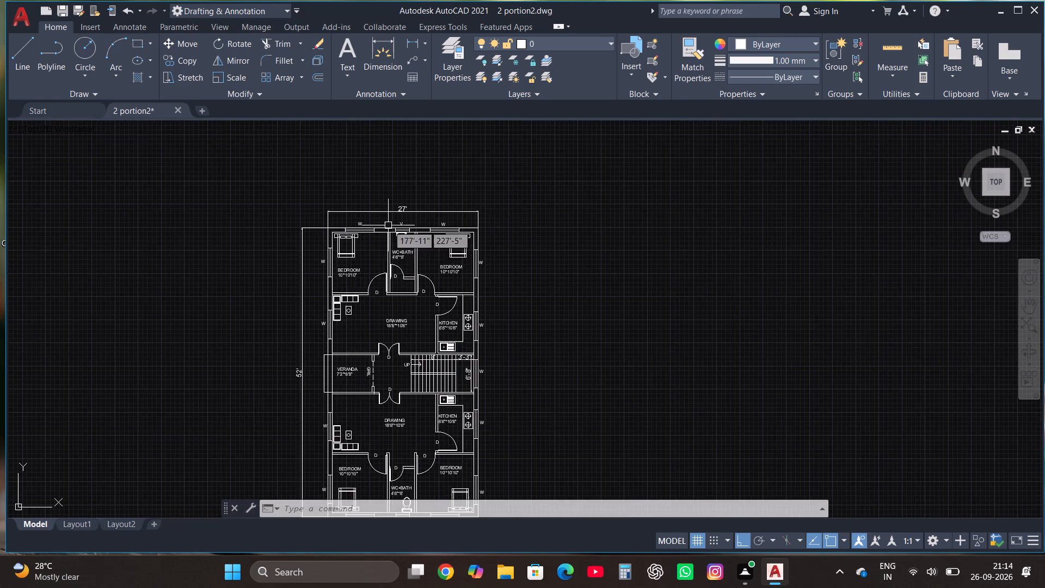
pyautogui.scroll(1, 388, 243)
pyautogui.scroll(3, 311, 232)
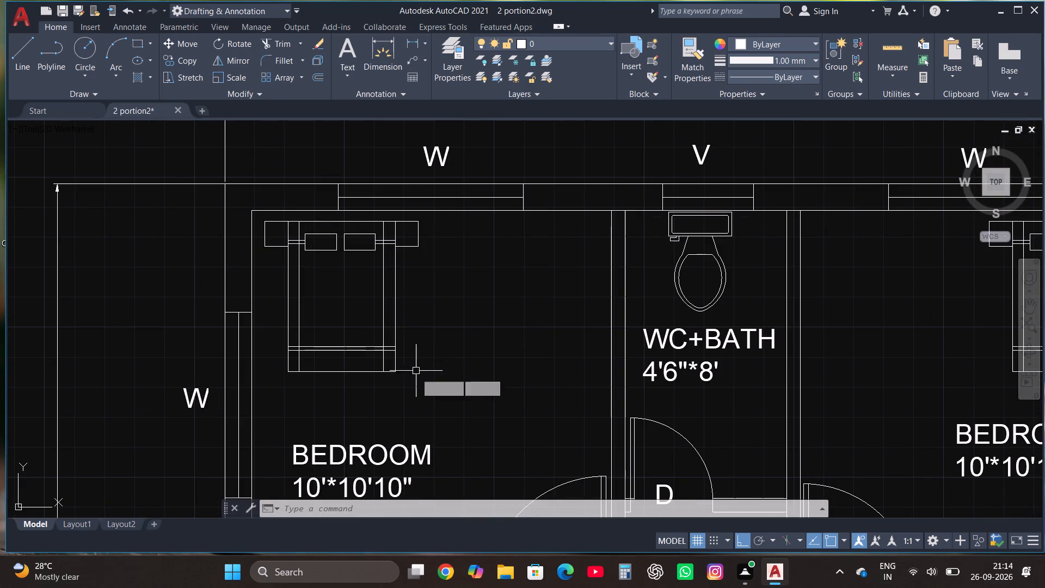
pyautogui.click(420, 393)
pyautogui.click(274, 211)
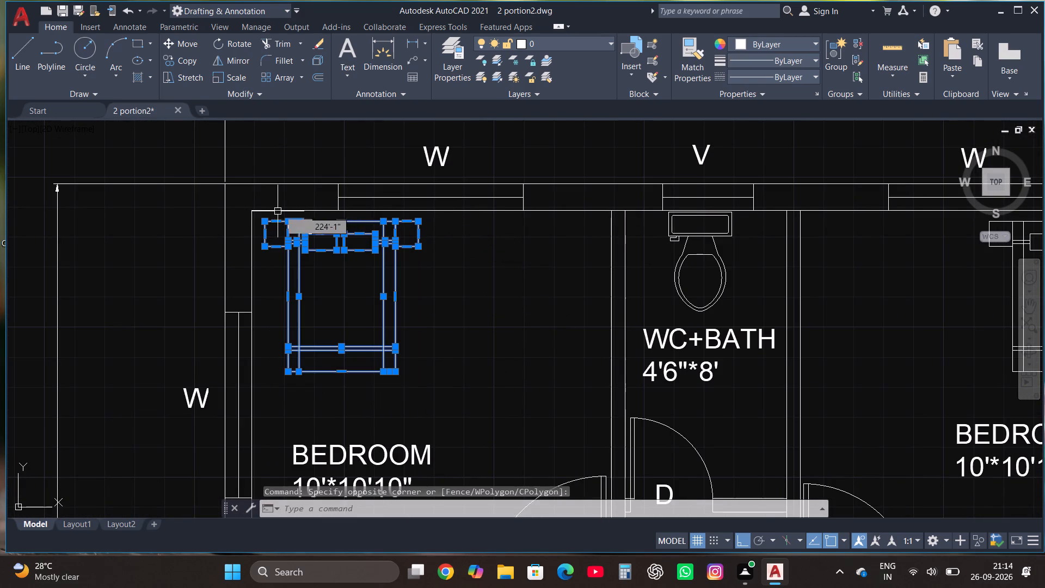
pyautogui.click(540, 40)
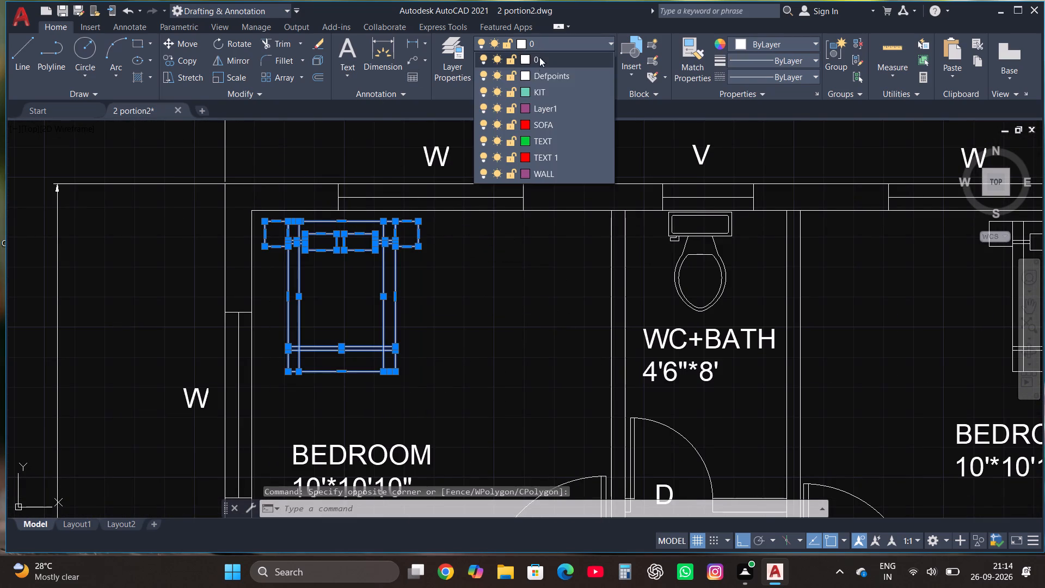
pyautogui.click(535, 138)
# Assign all parts of the bed in the upper-right bedroom to the TEXT layer.
pyautogui.scroll(-1, 383, 252)
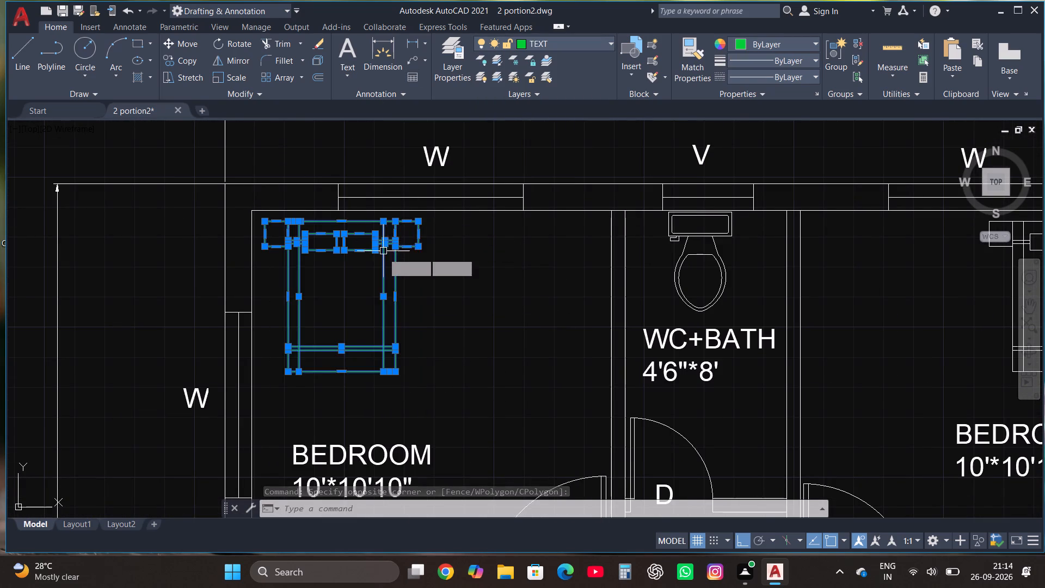
pyautogui.scroll(-1, 383, 256)
pyautogui.scroll(2, 694, 275)
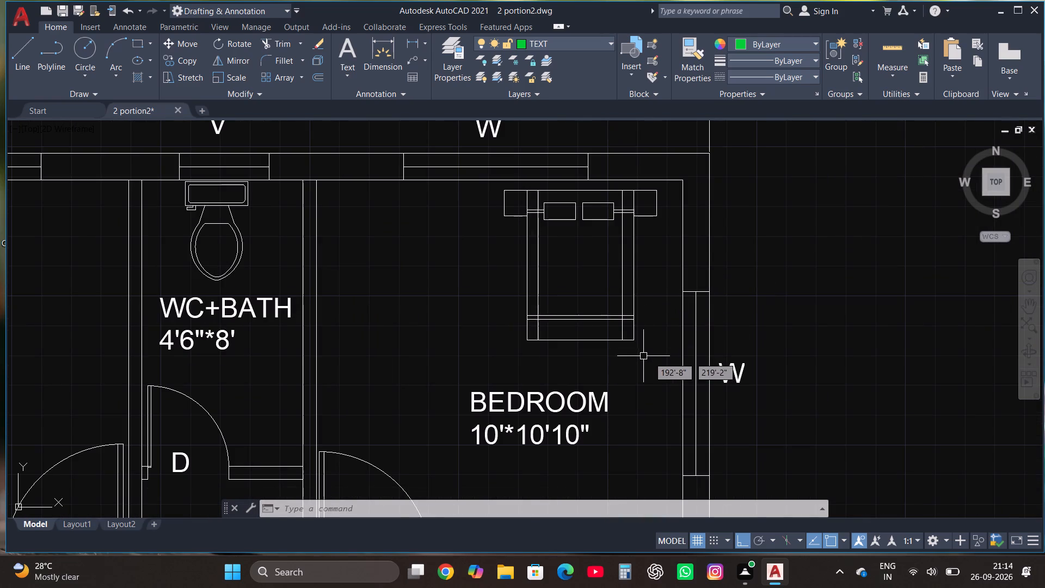
pyautogui.click(659, 357)
pyautogui.click(491, 187)
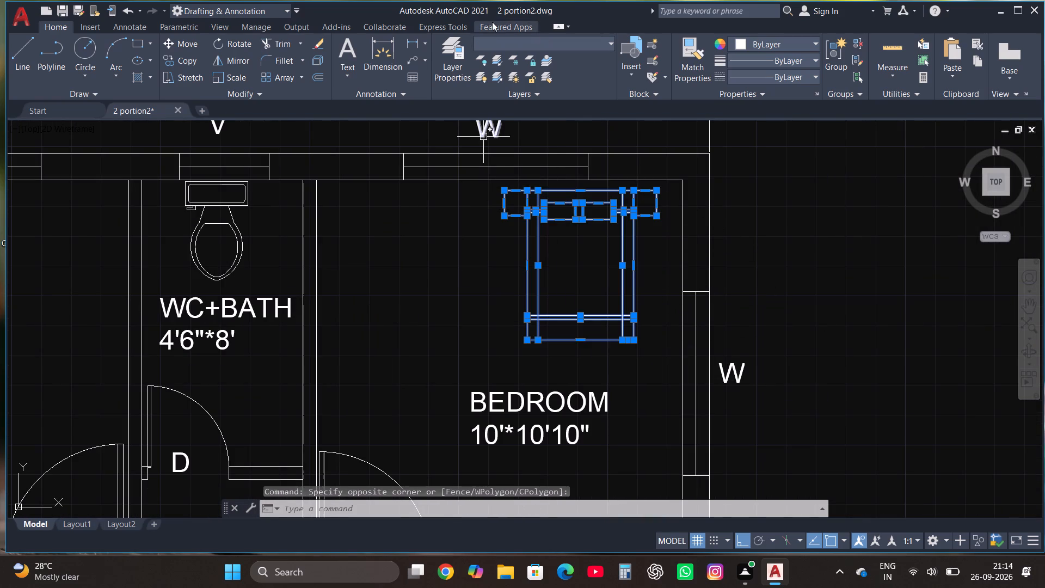
pyautogui.click(508, 43)
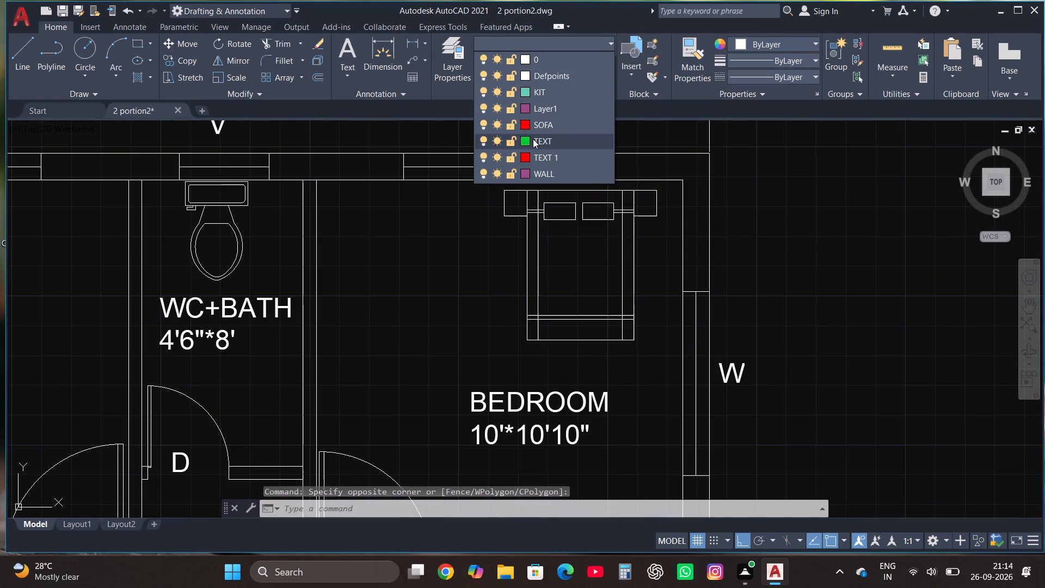
pyautogui.click(533, 139)
# Assign all parts of the bed in the lower-right bedroom to the TEXT layer.
pyautogui.scroll(-5, 540, 153)
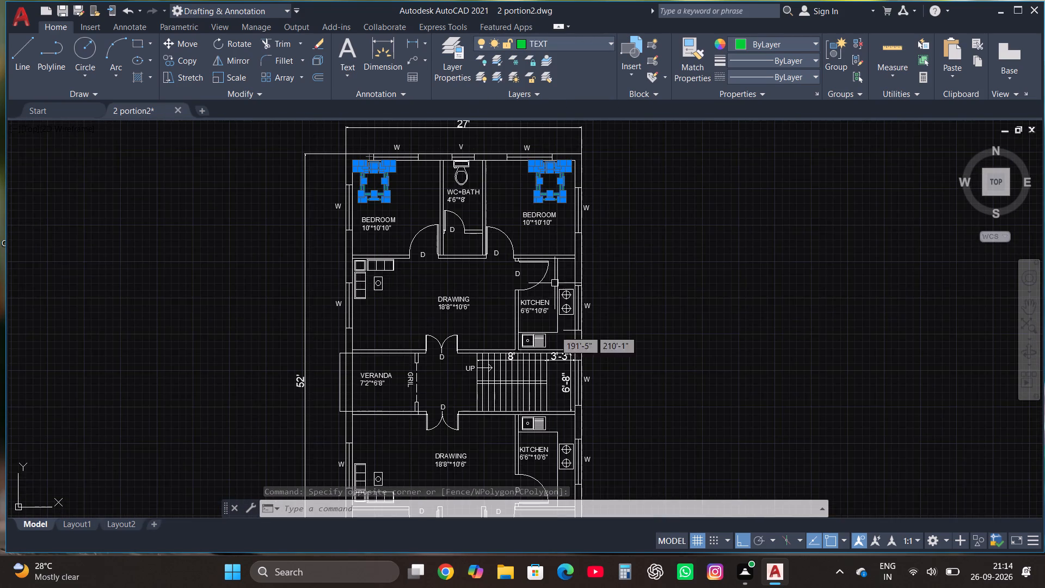
pyautogui.scroll(-2, 546, 289)
pyautogui.scroll(6, 551, 427)
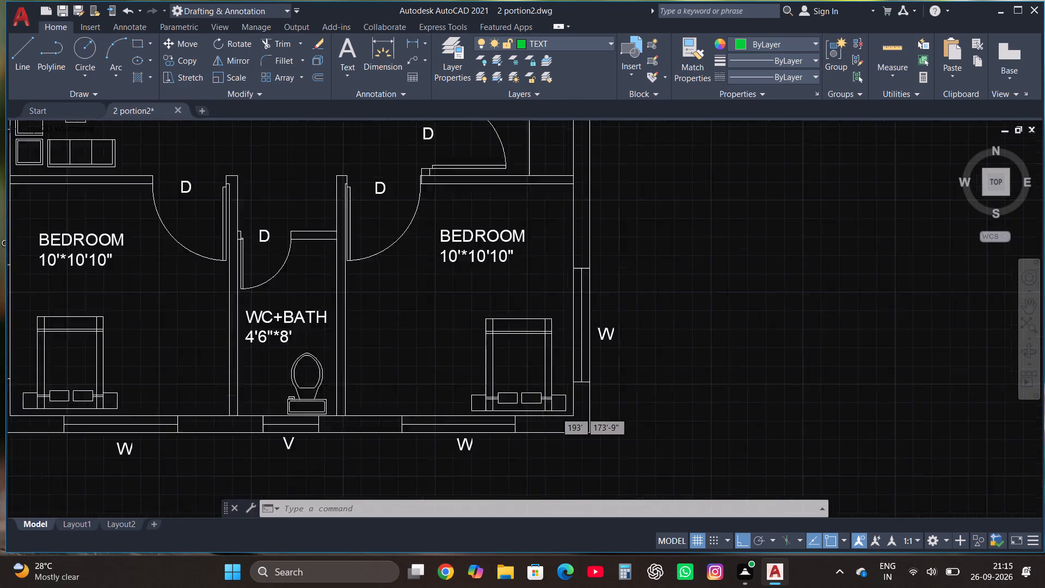
pyautogui.scroll(2, 556, 411)
pyautogui.click(555, 420)
pyautogui.scroll(-3, 546, 406)
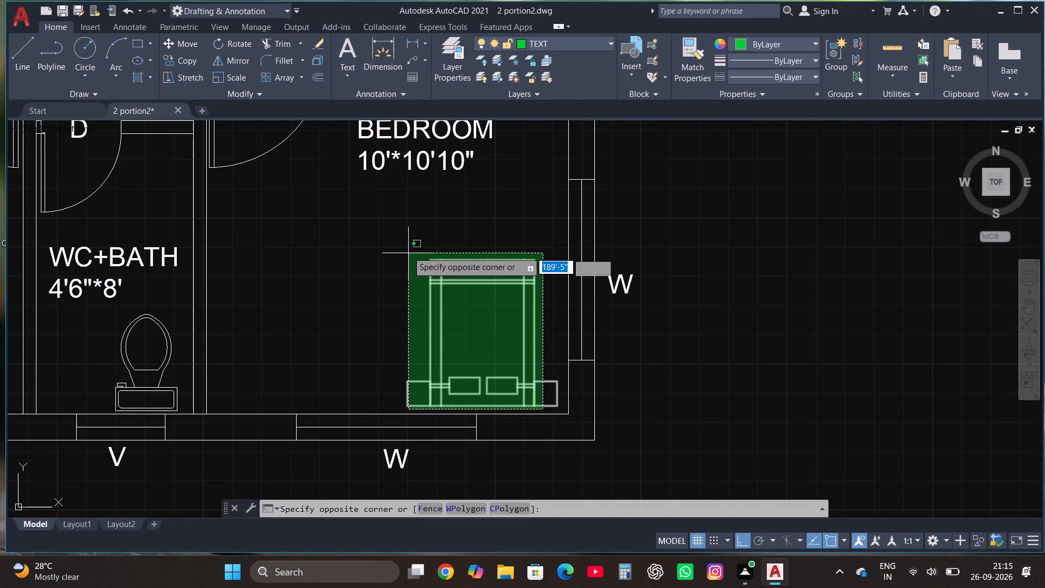
pyautogui.click(404, 246)
pyautogui.click(483, 41)
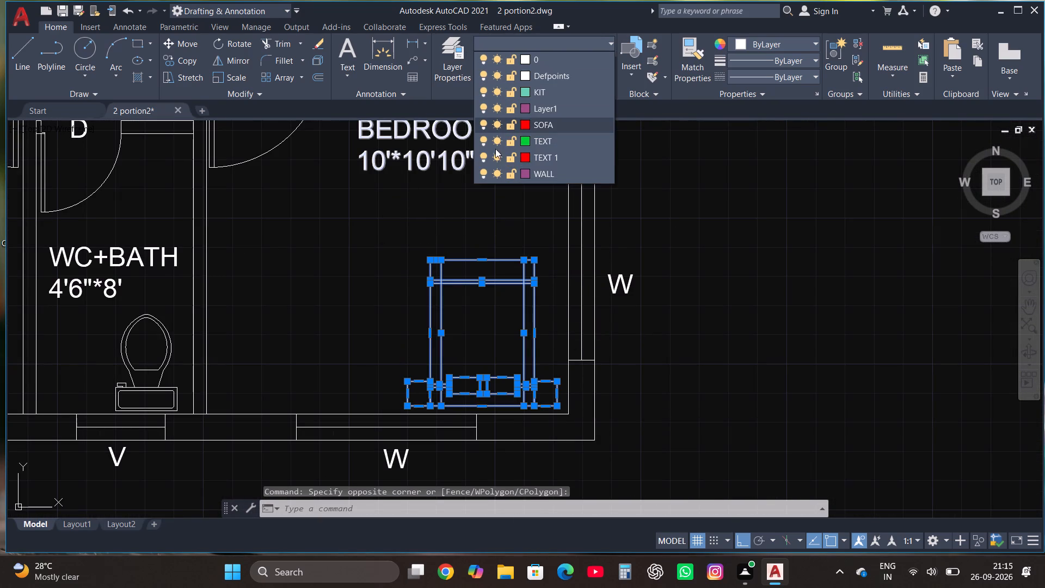
pyautogui.click(539, 144)
# Assign all parts of the bed in the lower-left bedroom to the TEXT layer.
pyautogui.scroll(-3, 636, 311)
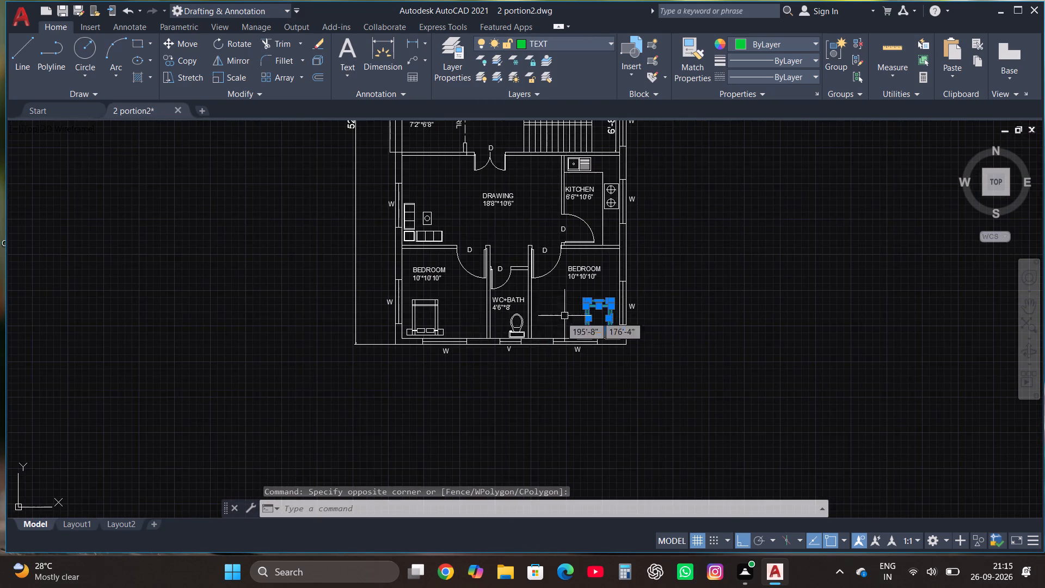
pyautogui.scroll(3, 421, 320)
pyautogui.click(522, 381)
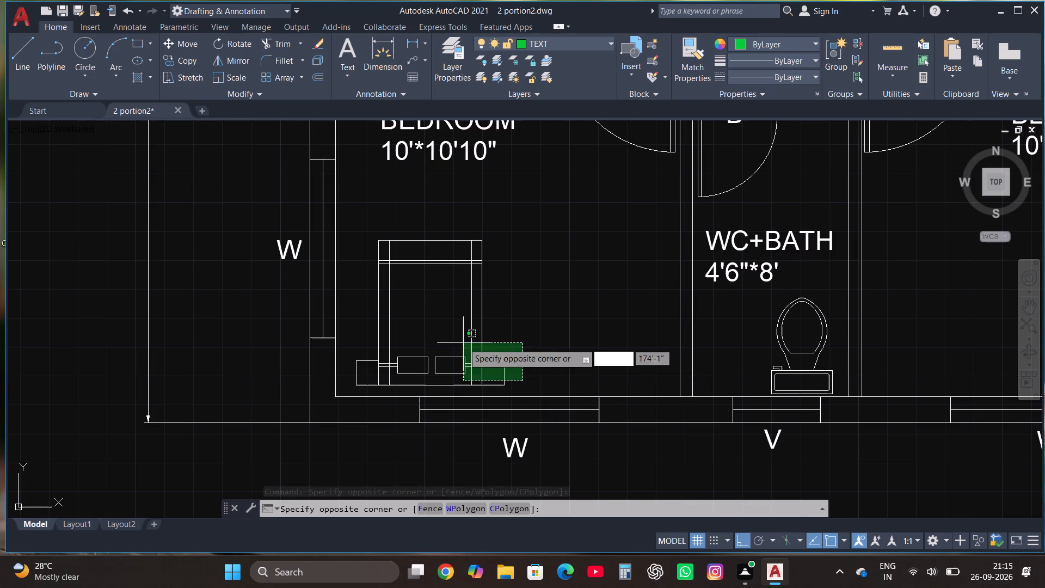
pyautogui.click(351, 244)
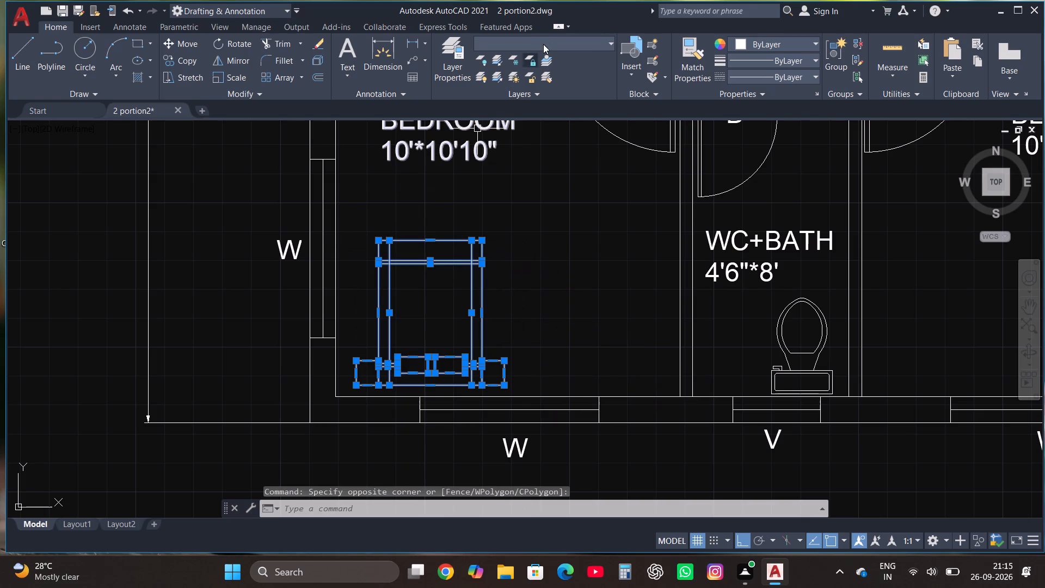
pyautogui.click(543, 42)
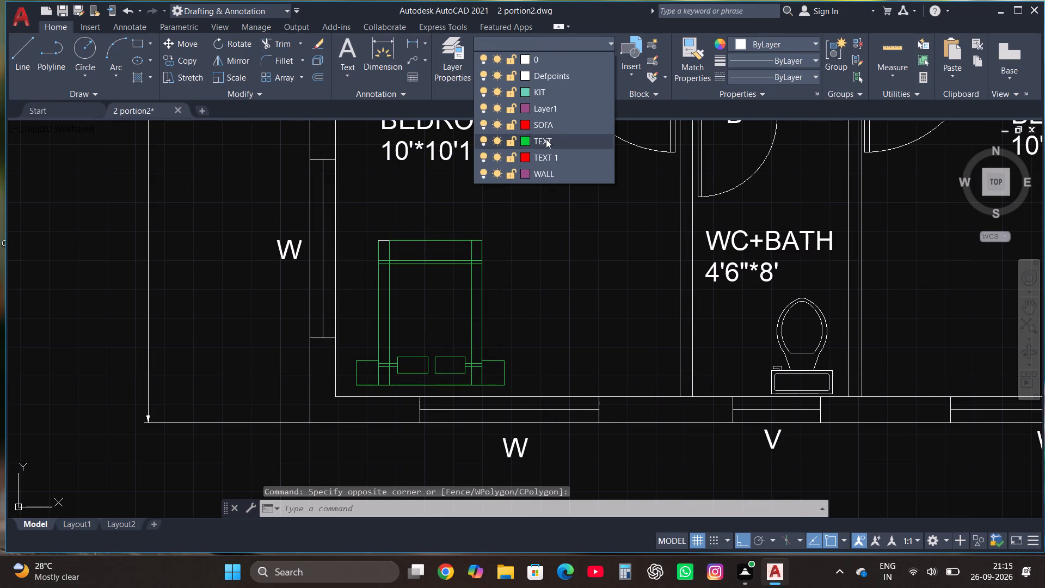
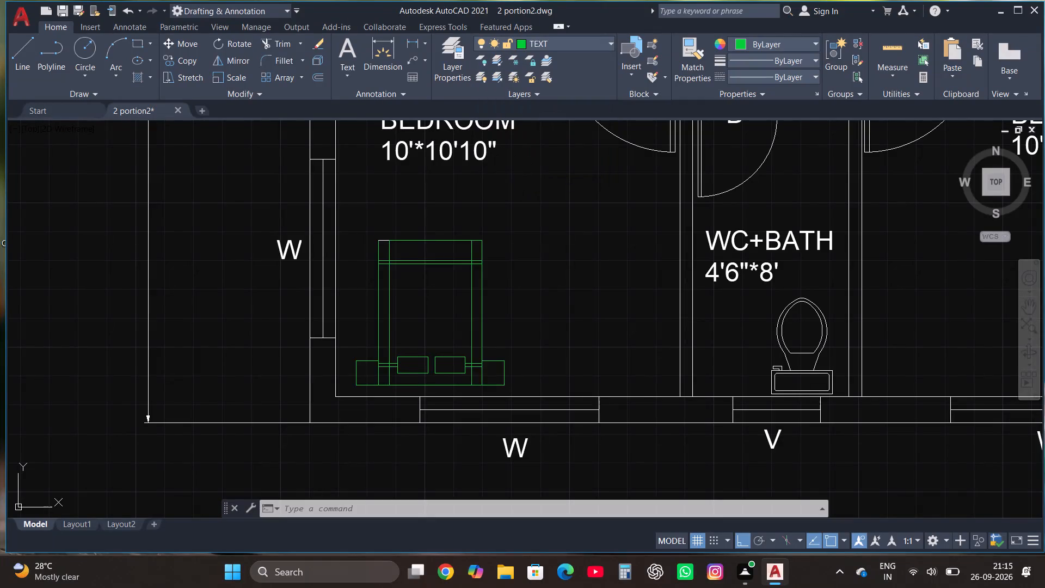
# Assign the remaining outline segments at the head of the lower-left bedroom's bed drawing, opposite the pillows, to the TEXT layer.
pyautogui.press('Escape')
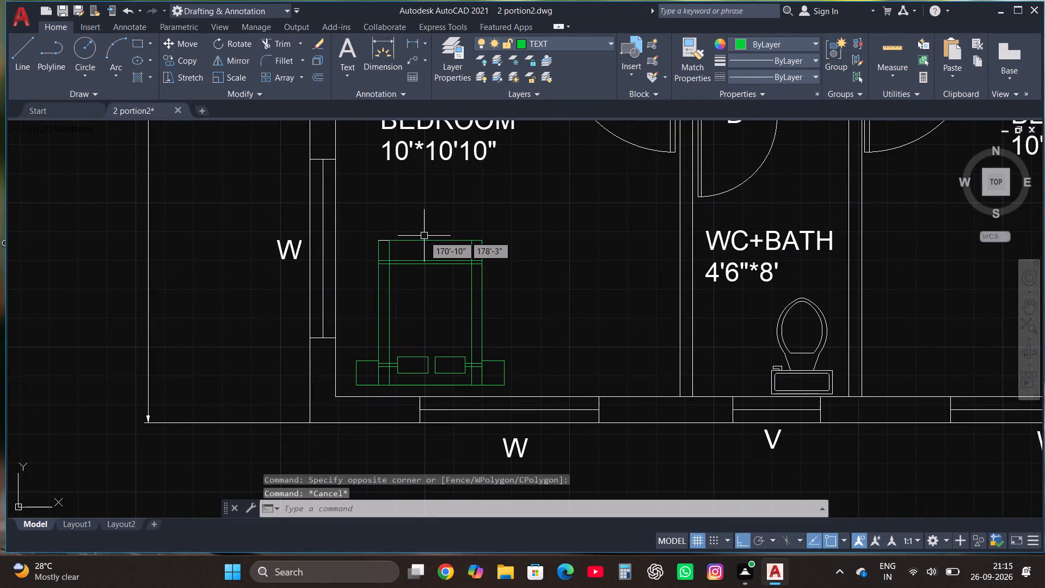
pyautogui.scroll(2, 416, 236)
pyautogui.moveTo(333, 268); pyautogui.dragTo(330, 262)
pyautogui.click(328, 225)
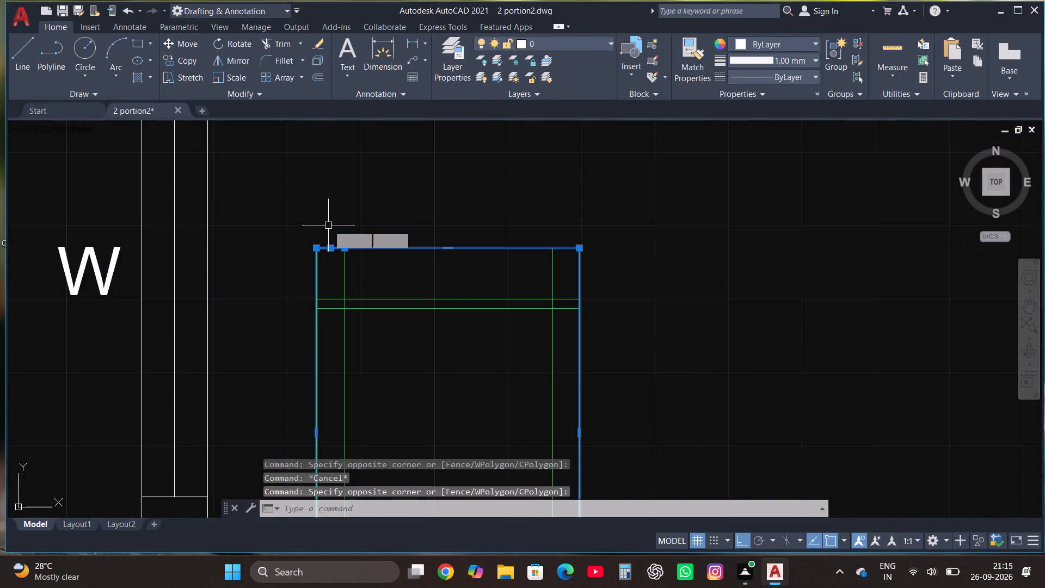
pyautogui.scroll(-4, 335, 257)
pyautogui.click(505, 43)
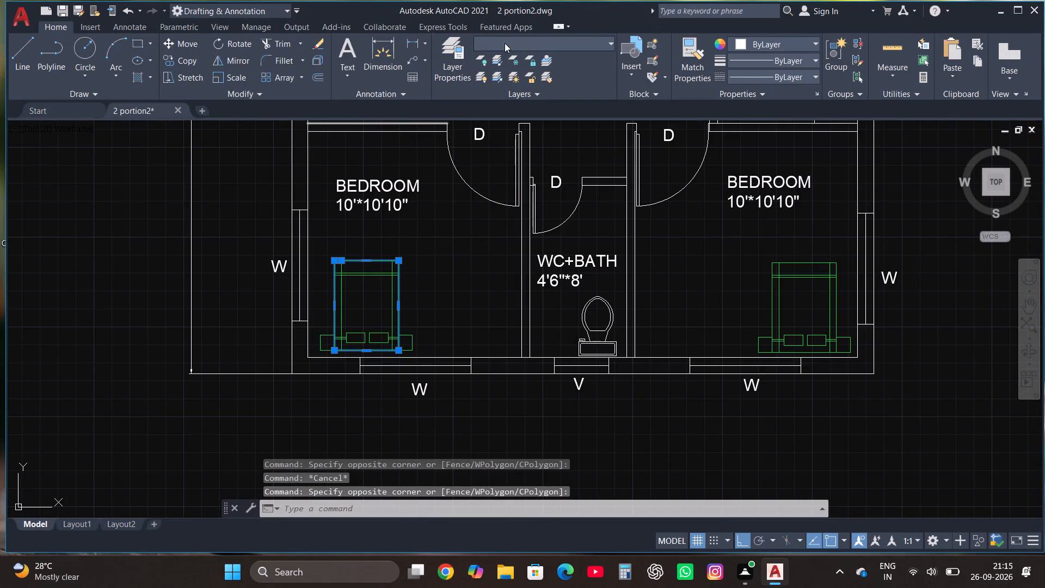
pyautogui.click(538, 143)
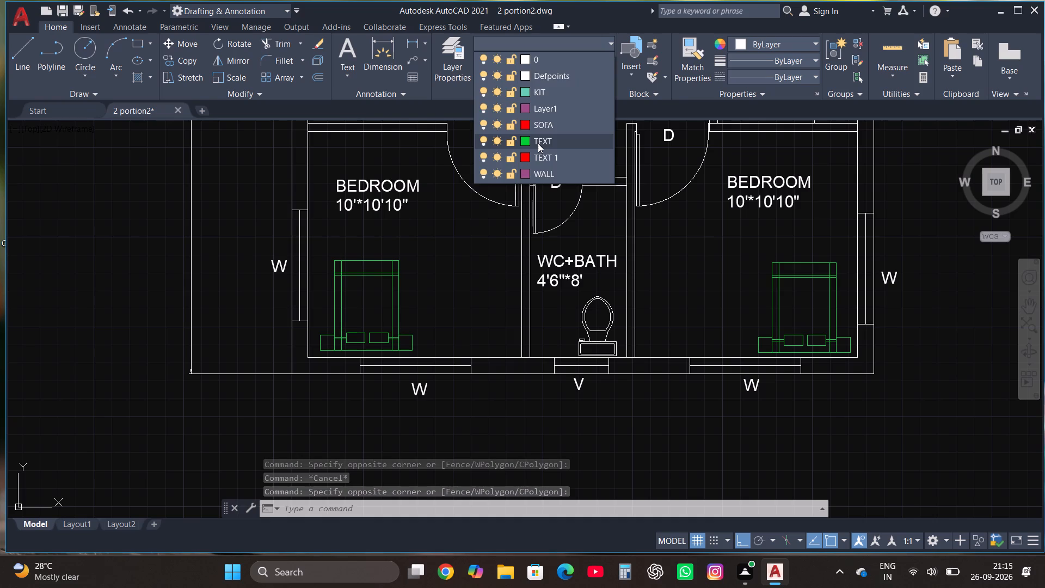
pyautogui.press('Escape')
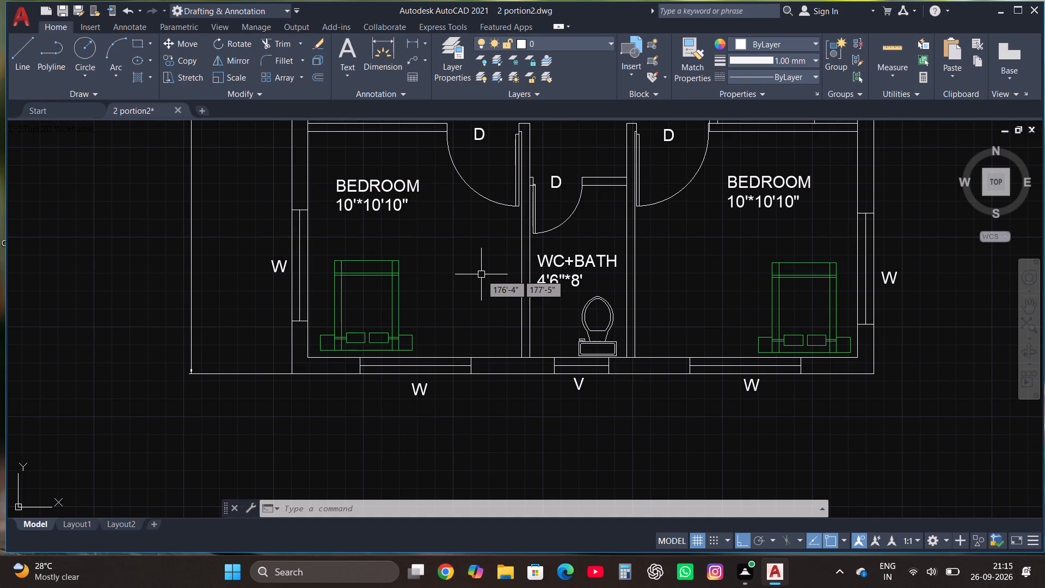
# Assign the vertical and horizontal three-seat sofas in the upper drawing room to the SOFA layer.
pyautogui.scroll(-2, 474, 307)
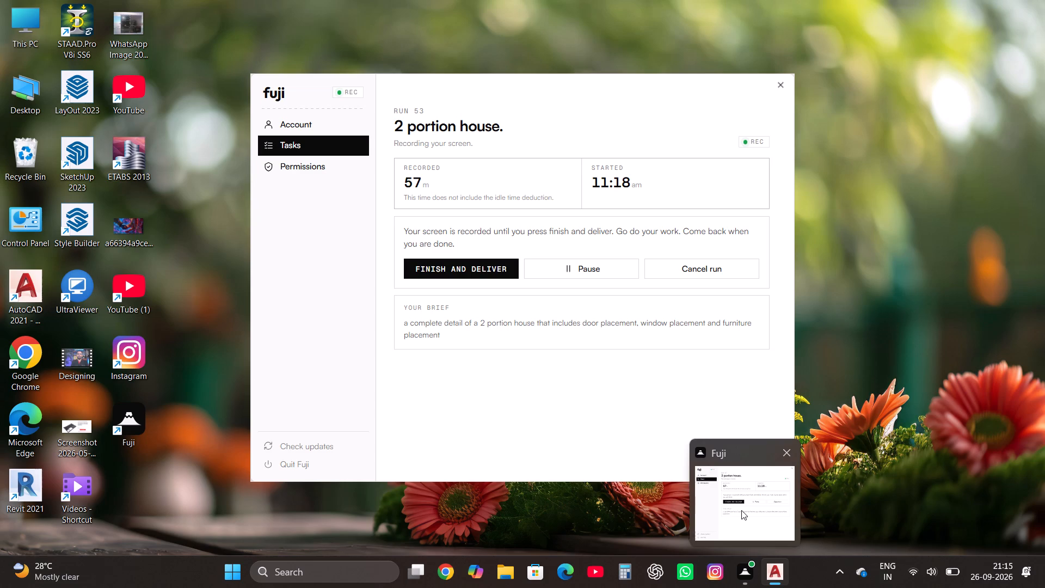
pyautogui.scroll(-1, 562, 407)
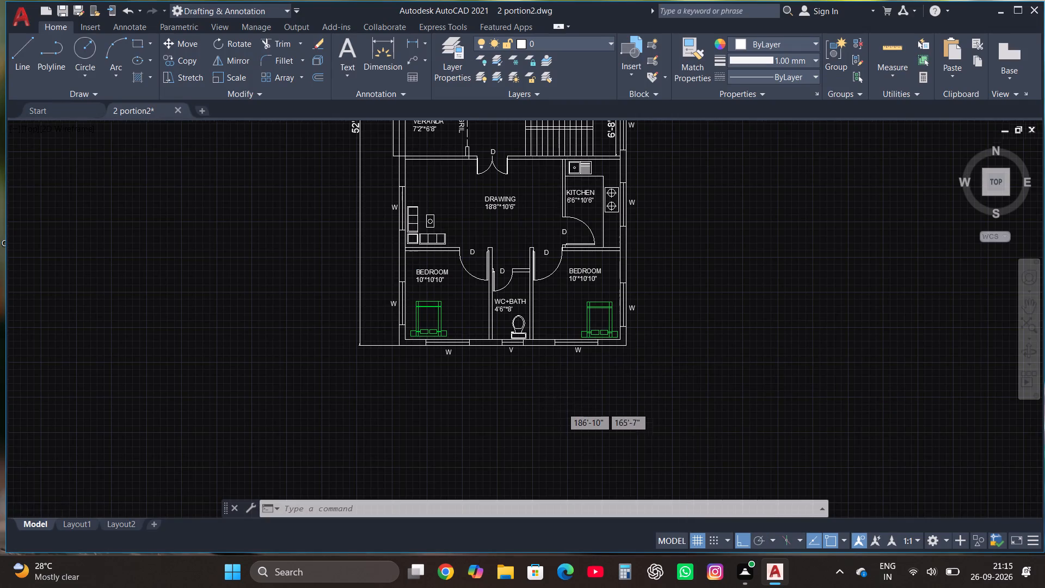
pyautogui.scroll(2, 518, 210)
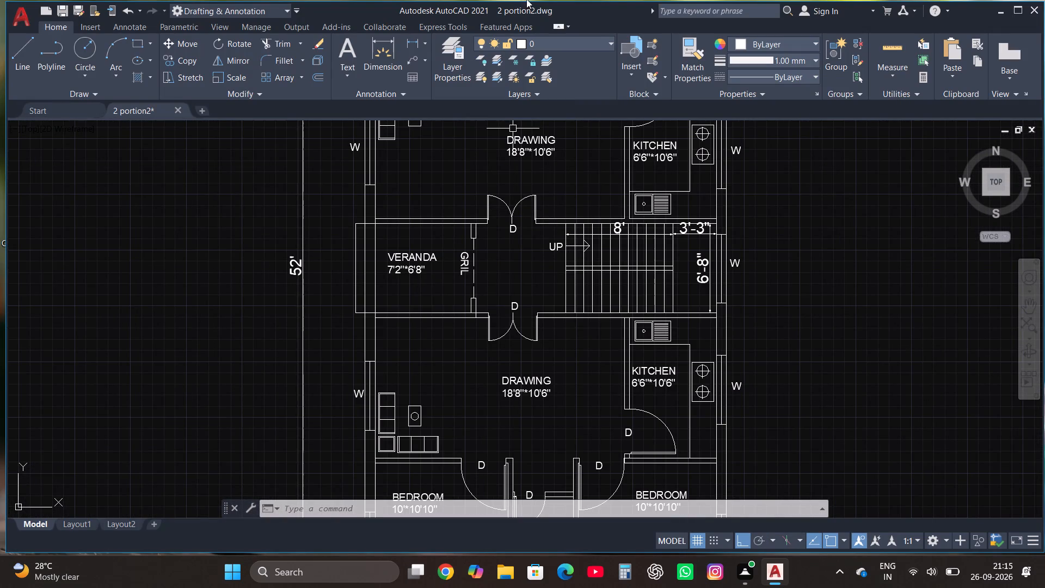
pyautogui.scroll(-2, 470, 250)
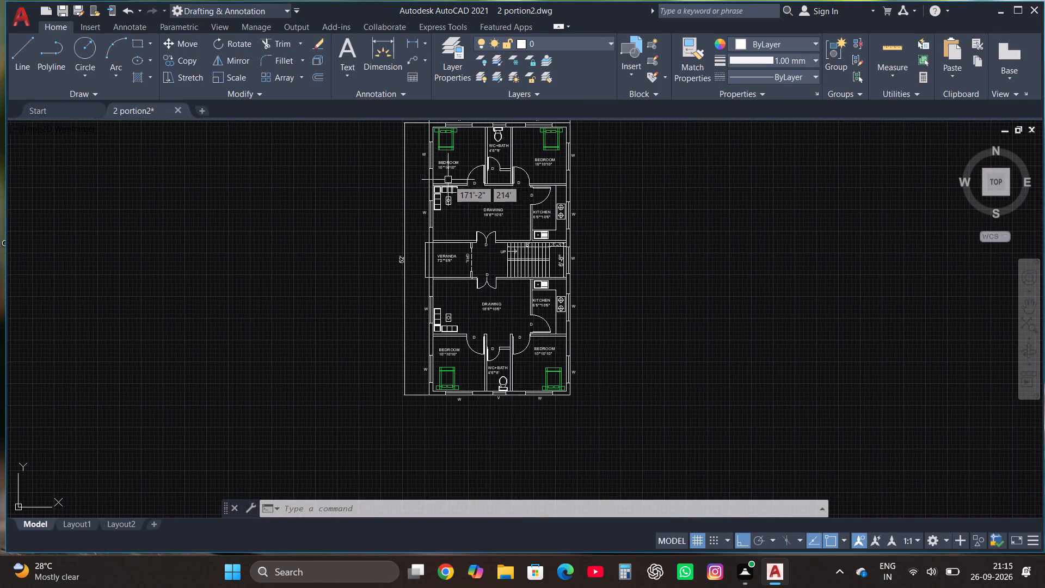
pyautogui.scroll(3, 448, 179)
pyautogui.scroll(1, 400, 226)
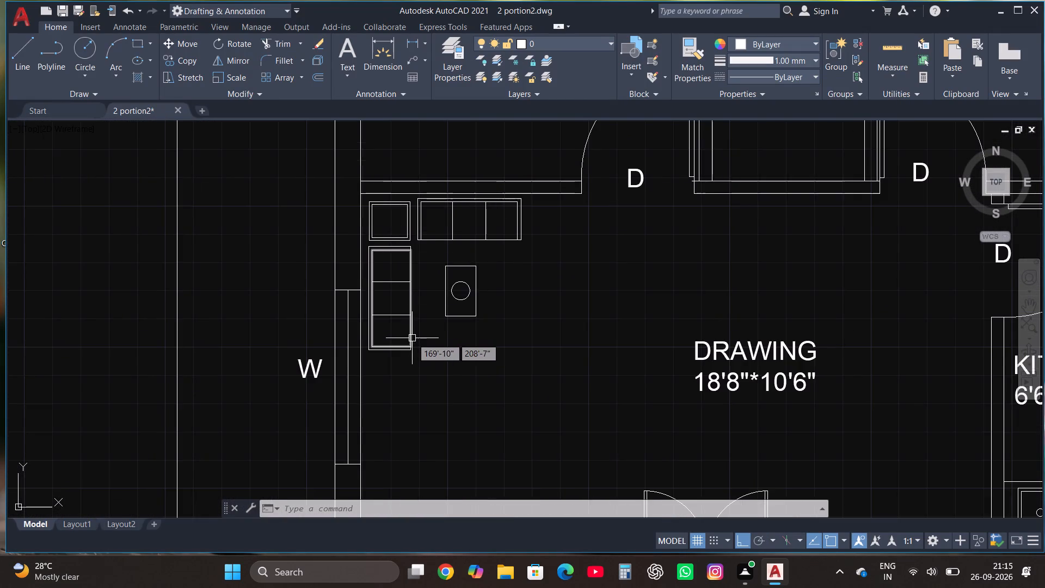
pyautogui.scroll(2, 412, 338)
pyautogui.click(418, 388)
pyautogui.scroll(-2, 402, 363)
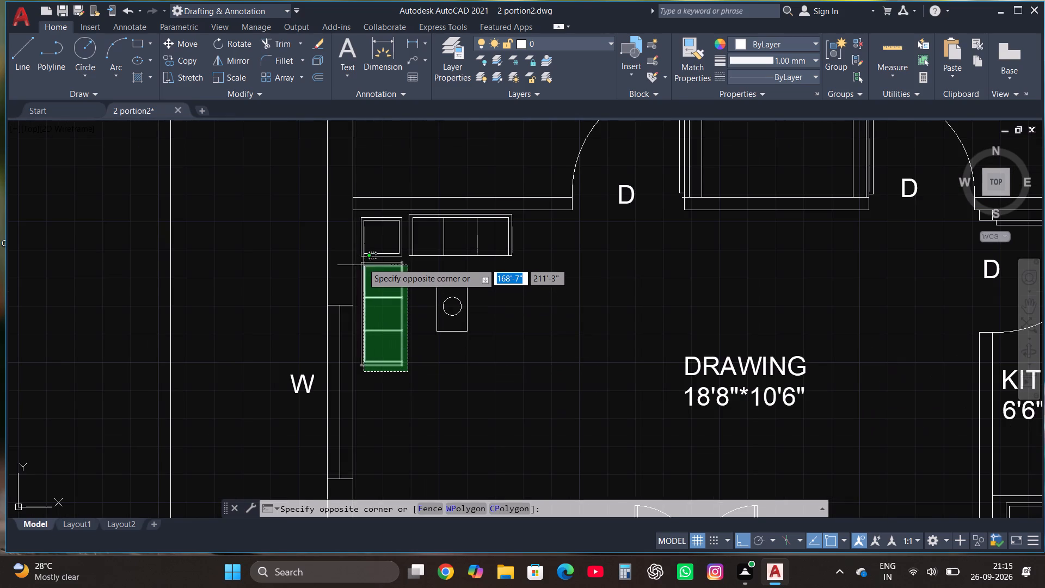
pyautogui.scroll(2, 362, 262)
pyautogui.click(350, 258)
pyautogui.scroll(-1, 496, 335)
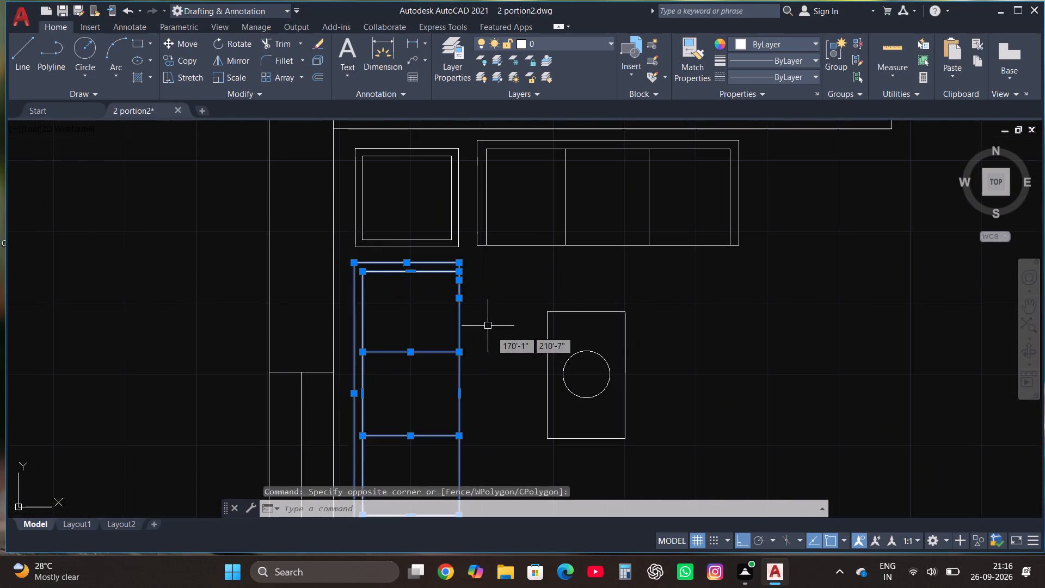
pyautogui.scroll(-1, 498, 335)
pyautogui.scroll(2, 601, 266)
pyautogui.click(606, 368)
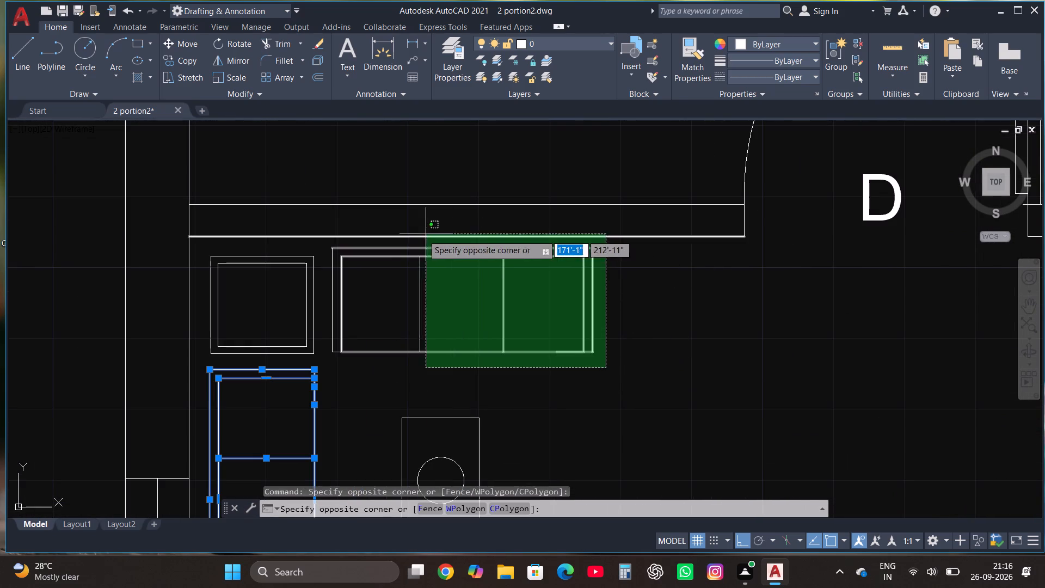
pyautogui.click(324, 244)
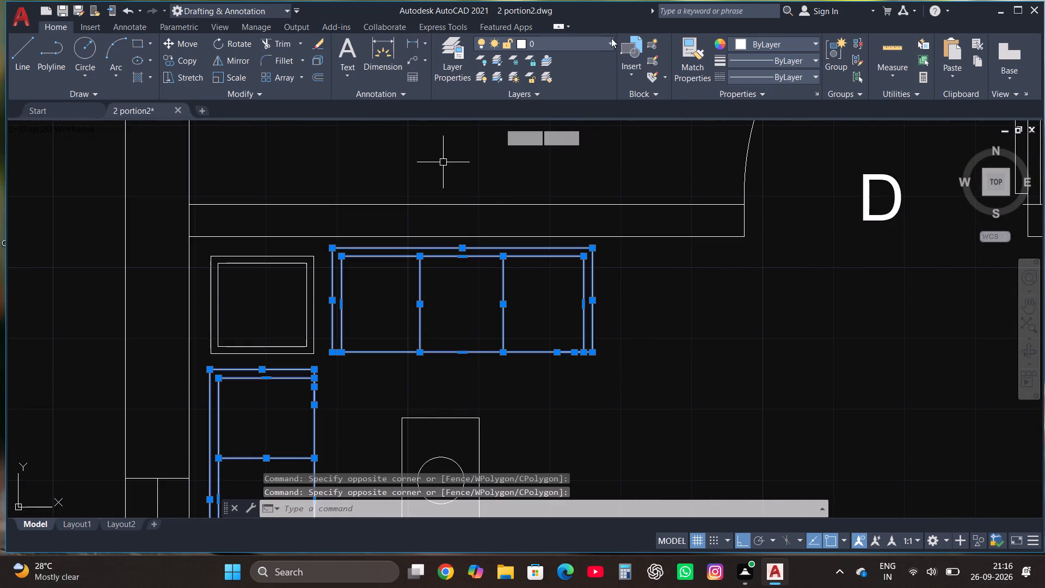
pyautogui.click(540, 45)
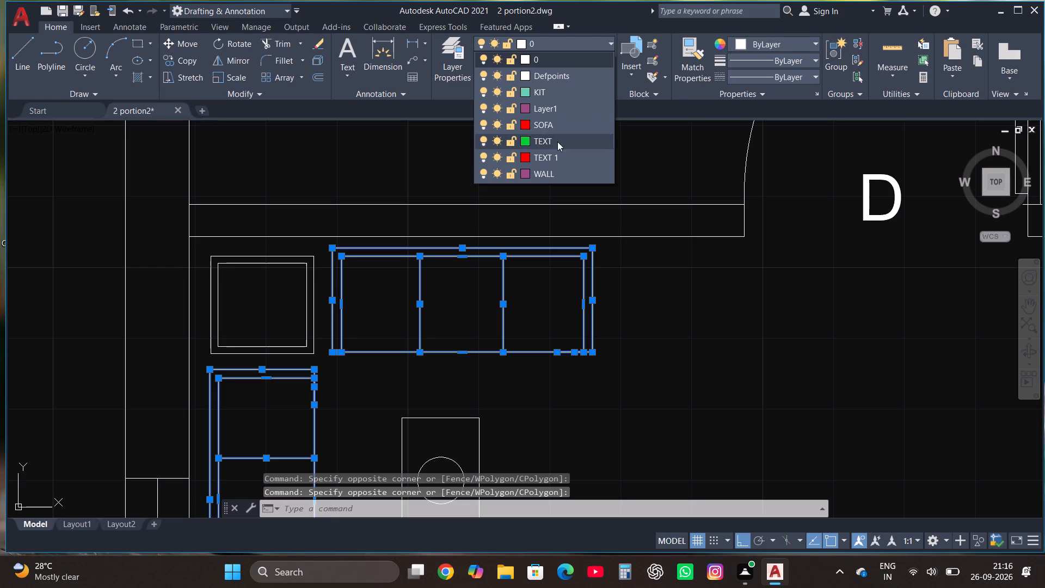
pyautogui.click(542, 125)
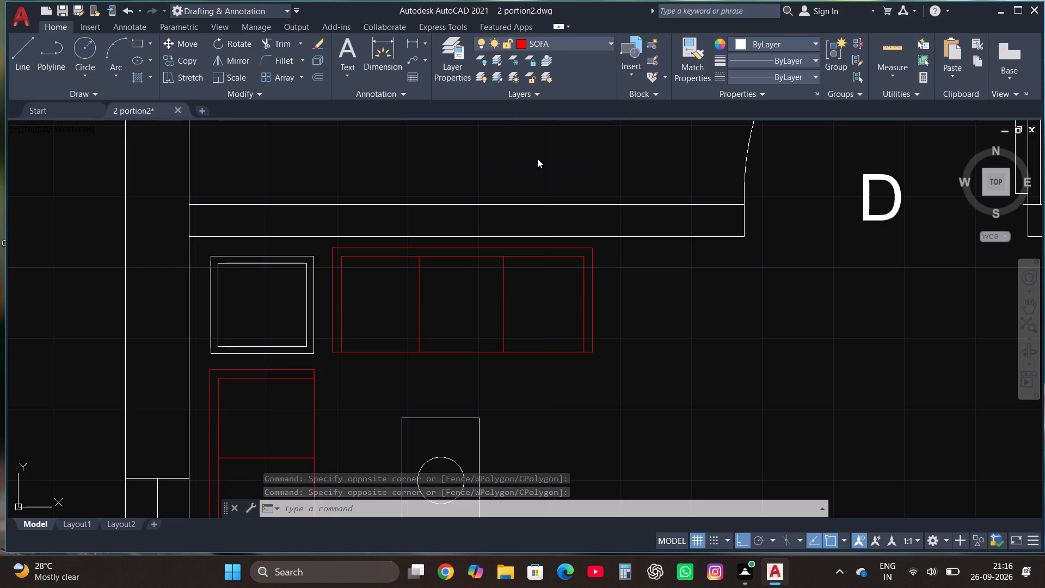
pyautogui.press('Escape')
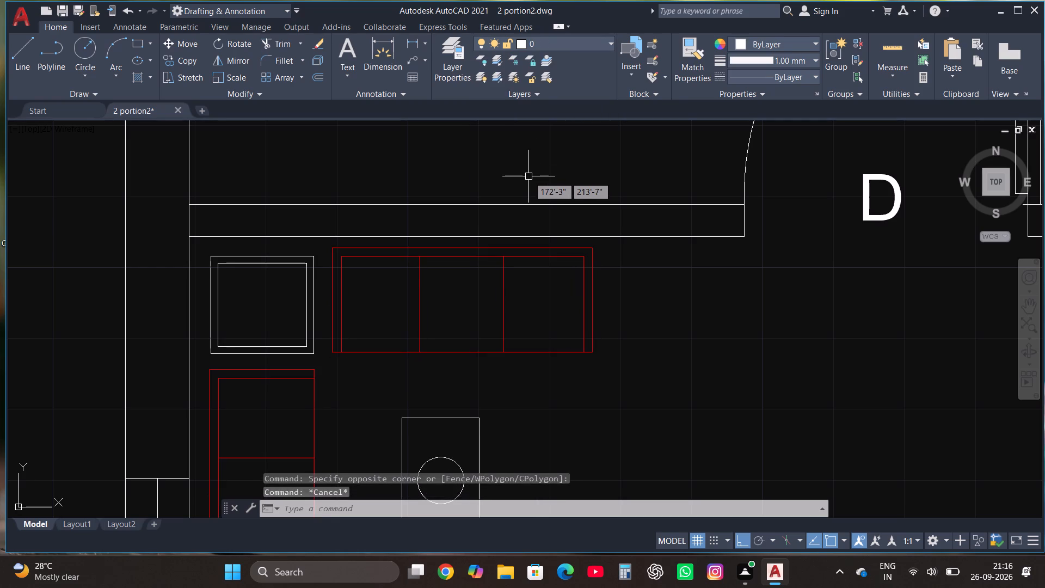
# Assign the bottom edge line of the upper drawing room's vertical sofa to the SOFA layer.
pyautogui.scroll(-1, 533, 161)
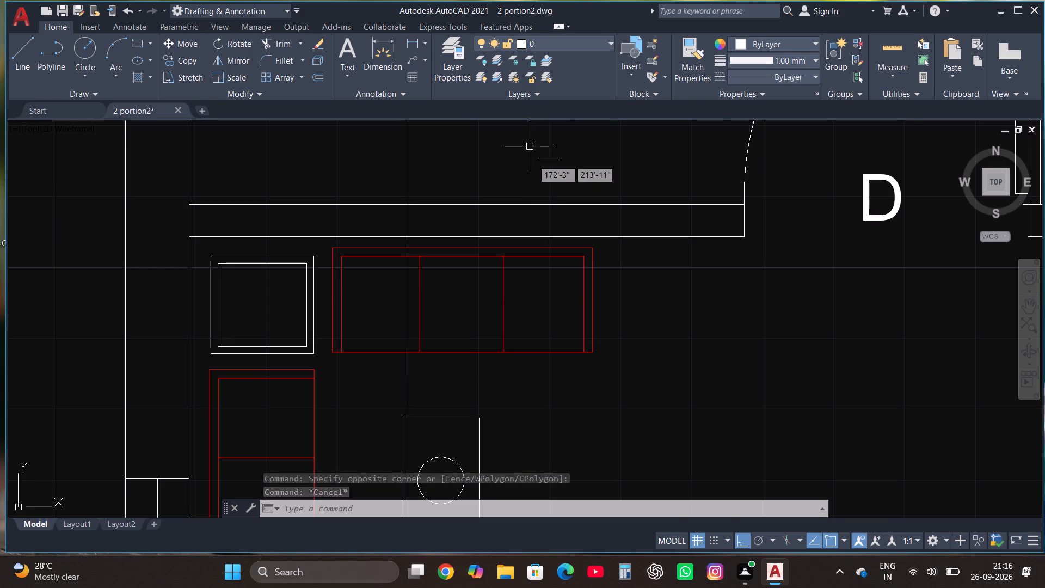
pyautogui.scroll(-2, 534, 162)
pyautogui.scroll(3, 488, 284)
pyautogui.click(443, 290)
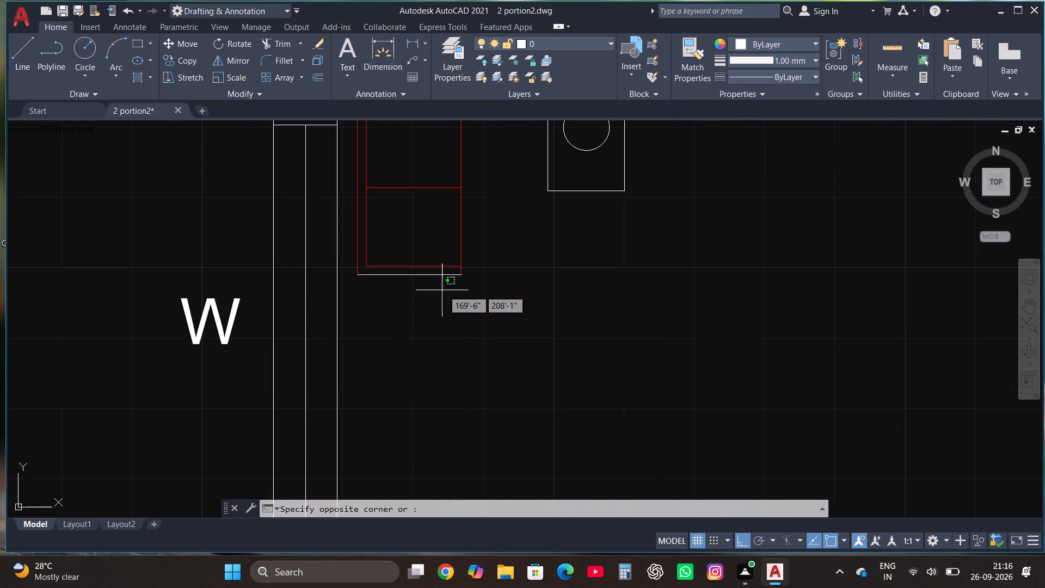
pyautogui.click(416, 271)
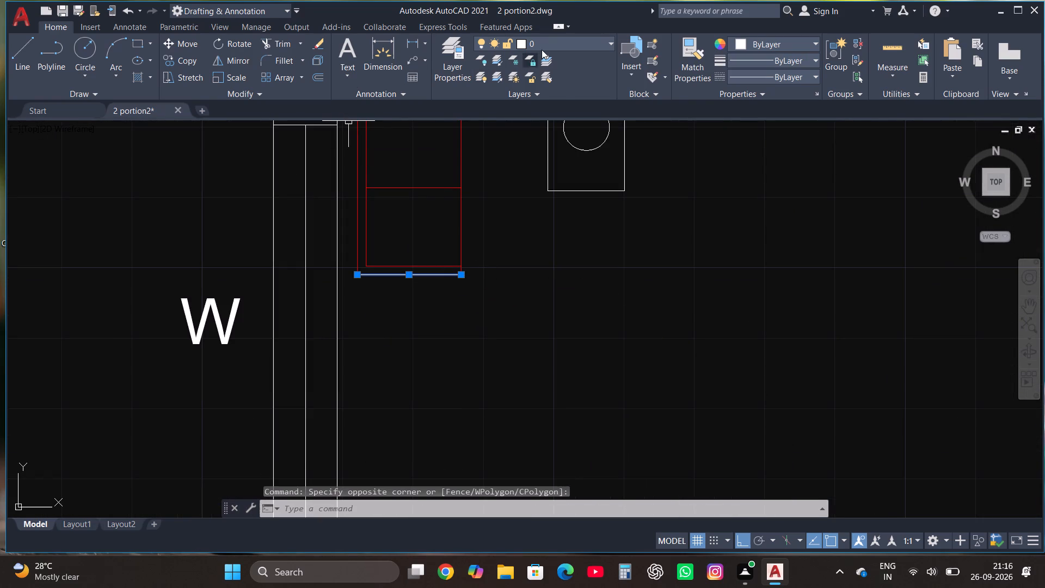
pyautogui.click(546, 46)
pyautogui.click(550, 122)
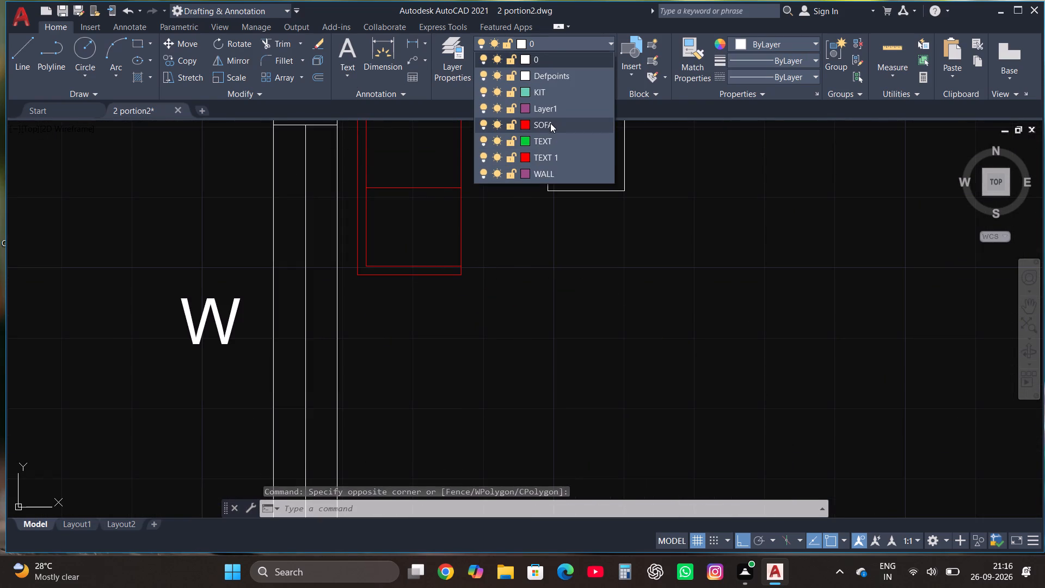
pyautogui.press('Escape')
# Assign both three-seat sofas in the lower drawing room to the SOFA layer.
pyautogui.scroll(1, 527, 261)
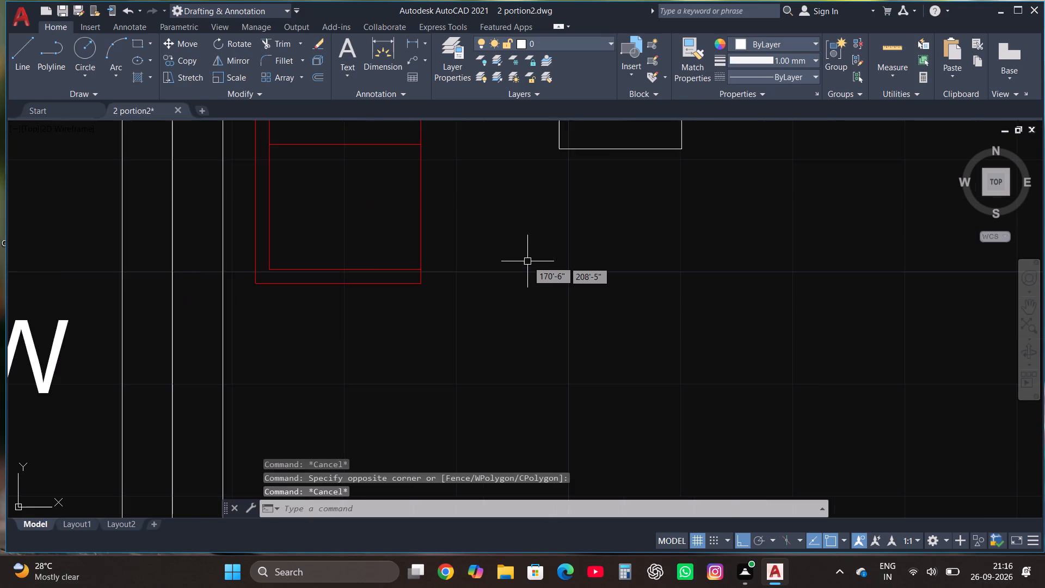
pyautogui.scroll(-7, 530, 220)
pyautogui.scroll(3, 532, 367)
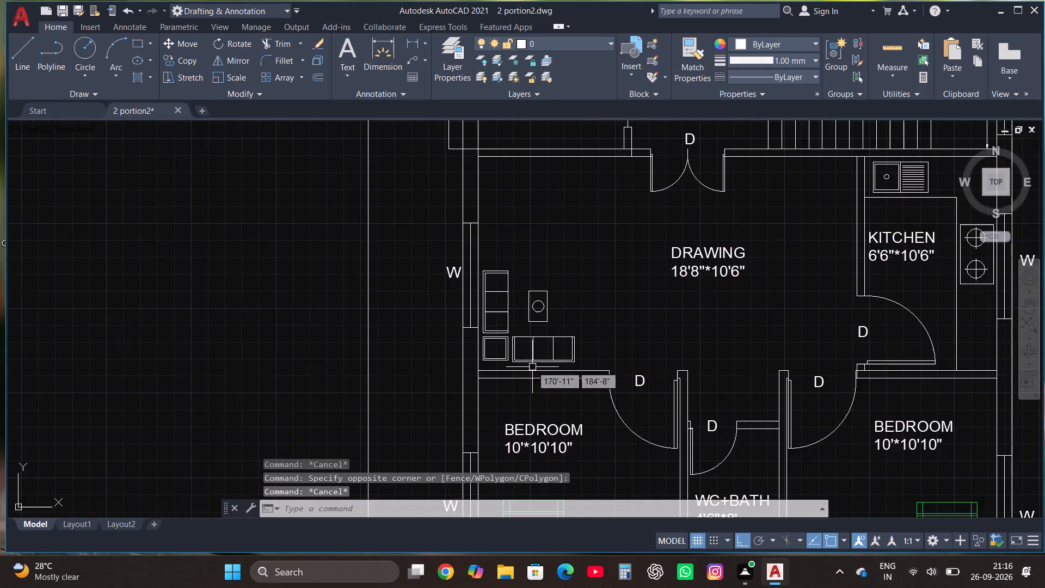
pyautogui.scroll(3, 534, 352)
pyautogui.click(714, 400)
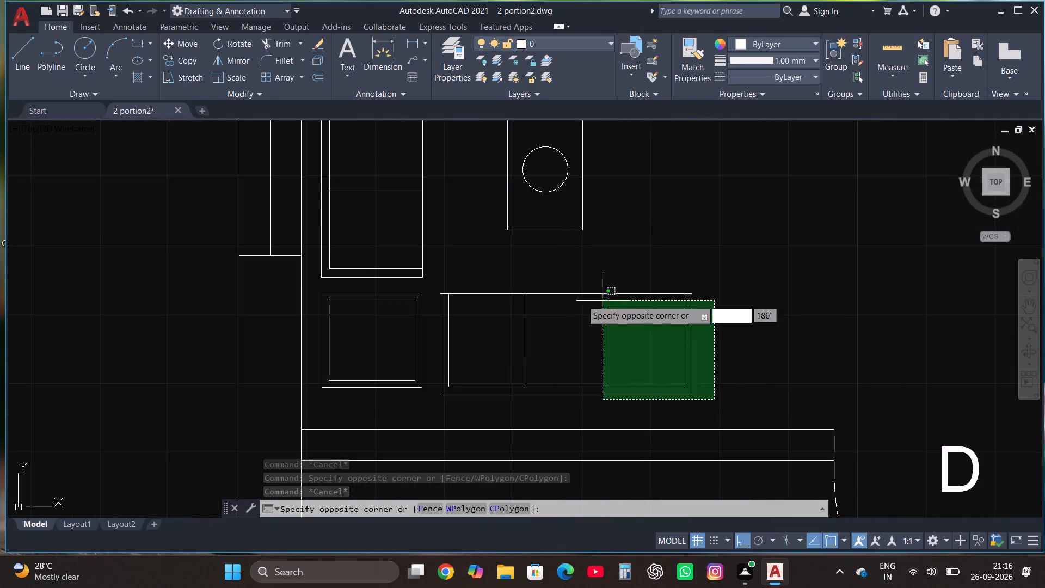
pyautogui.click(438, 278)
pyautogui.scroll(-1, 451, 322)
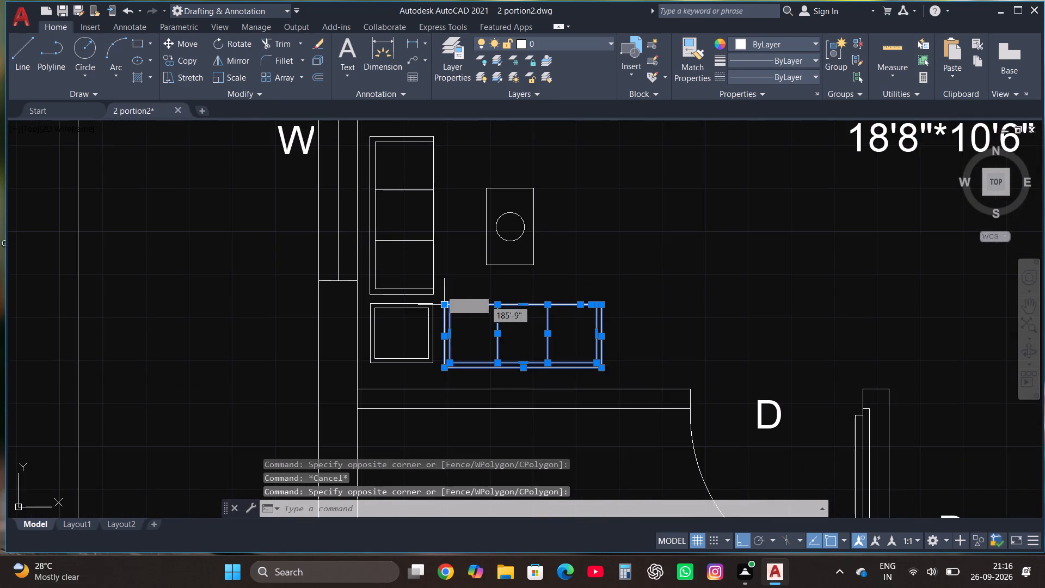
pyautogui.scroll(2, 400, 218)
pyautogui.click(496, 417)
pyautogui.scroll(-2, 490, 412)
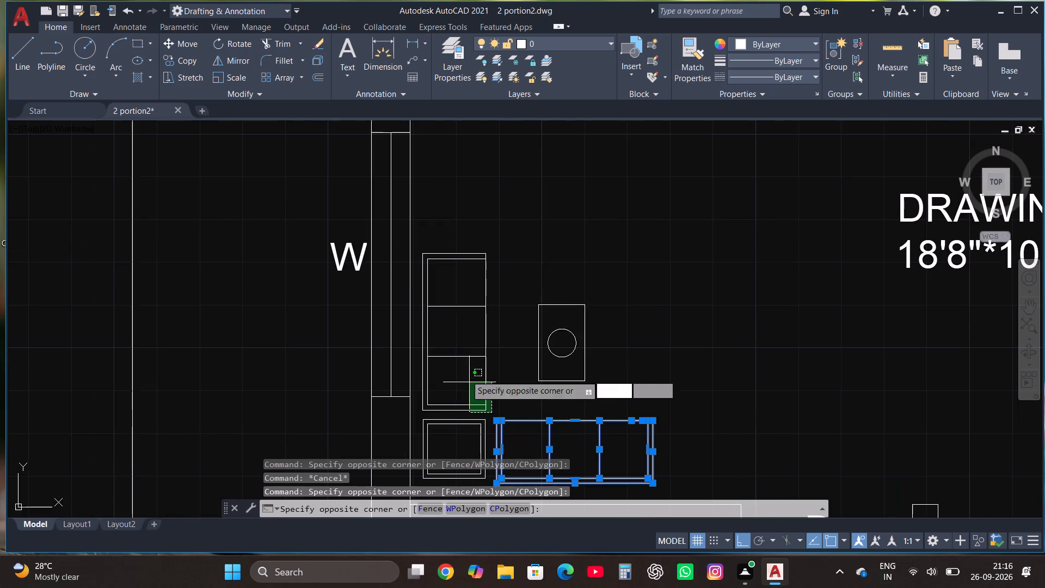
pyautogui.click(417, 245)
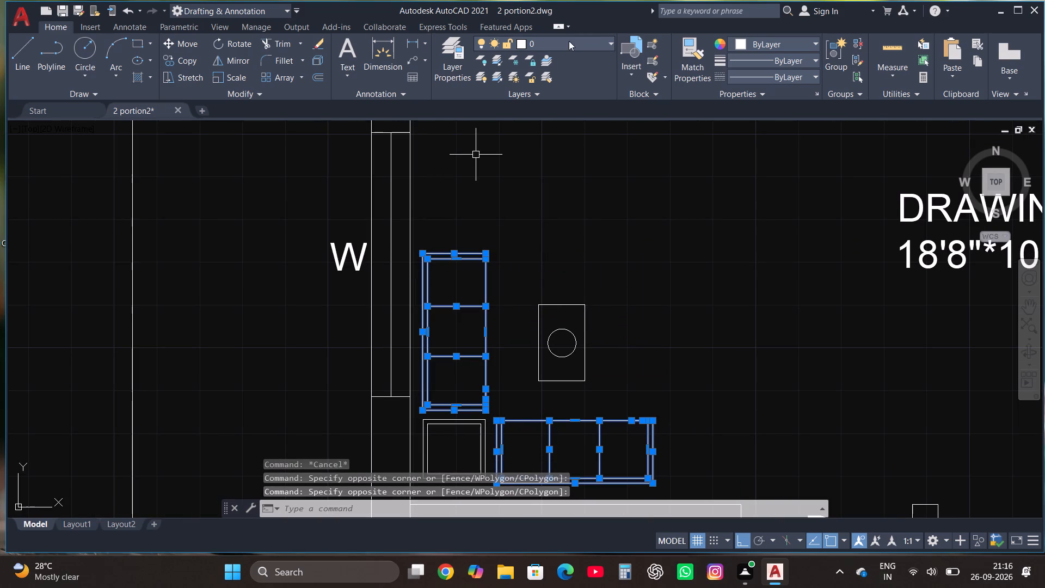
pyautogui.click(563, 46)
pyautogui.click(545, 131)
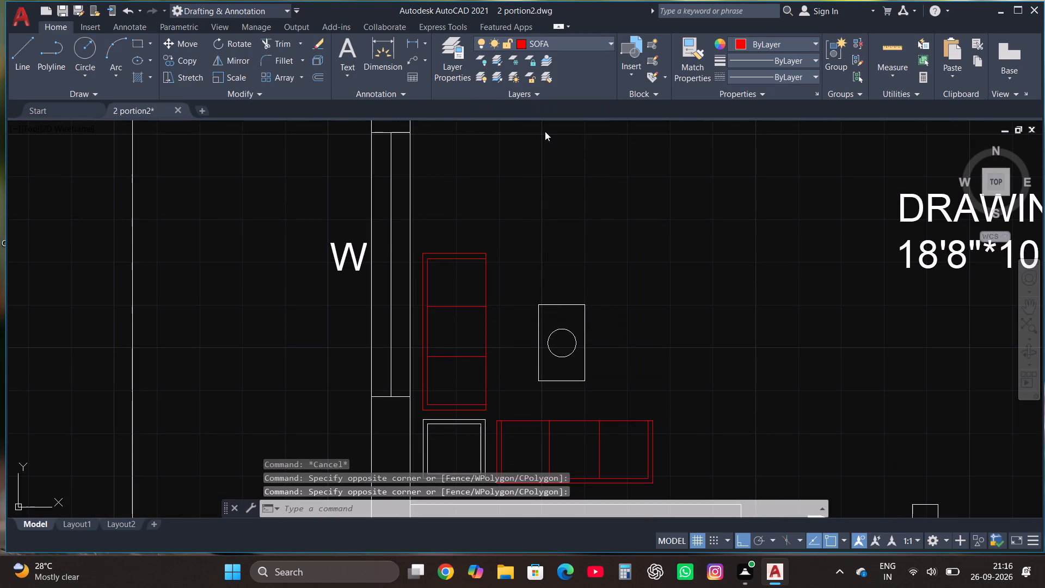
pyautogui.press('Escape')
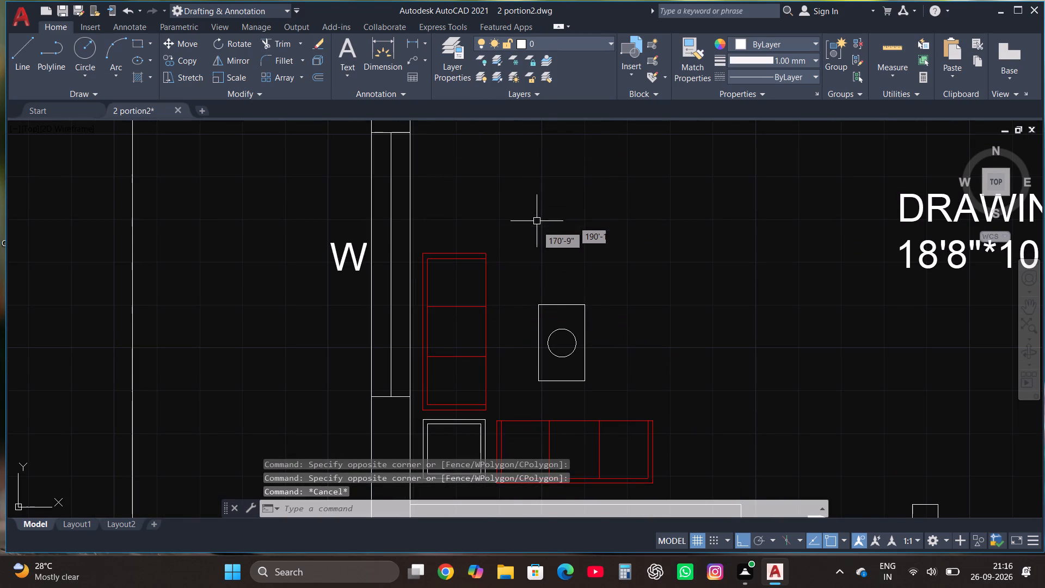
# Assign the square corner seats between the sofas in both the upper and lower drawing rooms to the SOFA layer.
pyautogui.scroll(-2, 537, 230)
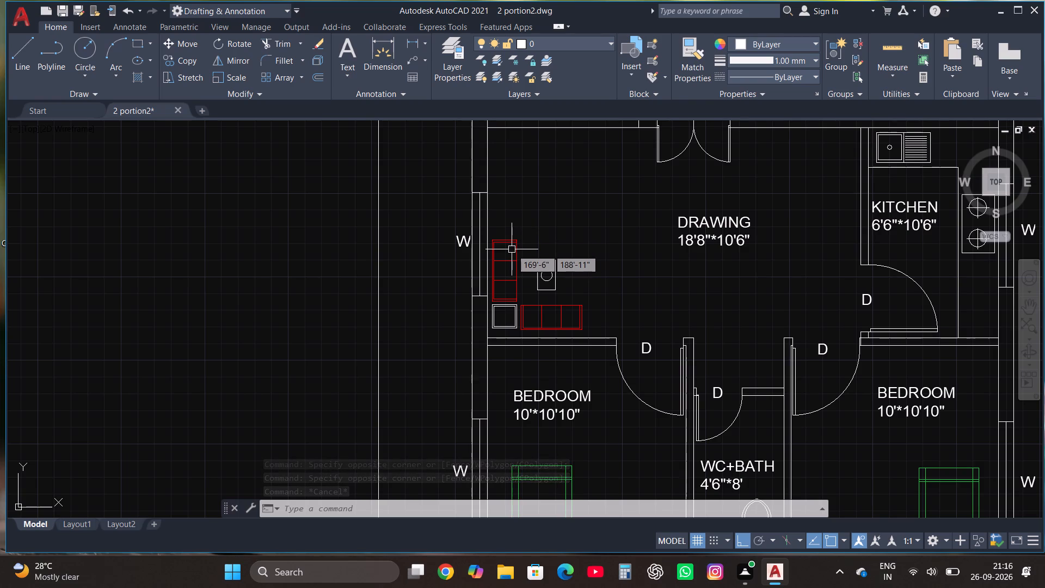
pyautogui.scroll(-2, 514, 258)
pyautogui.scroll(-1, 577, 297)
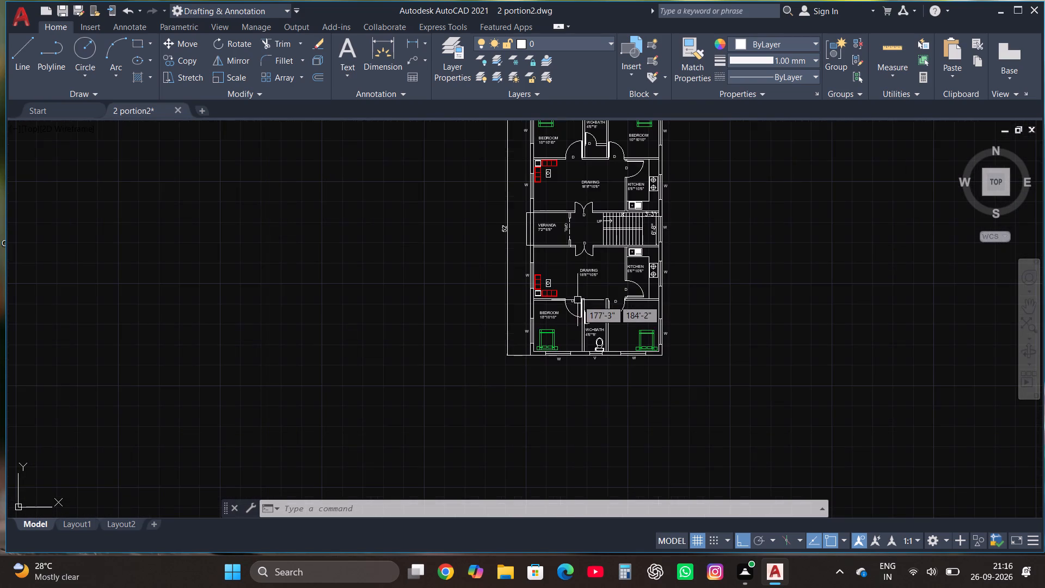
pyautogui.scroll(4, 533, 140)
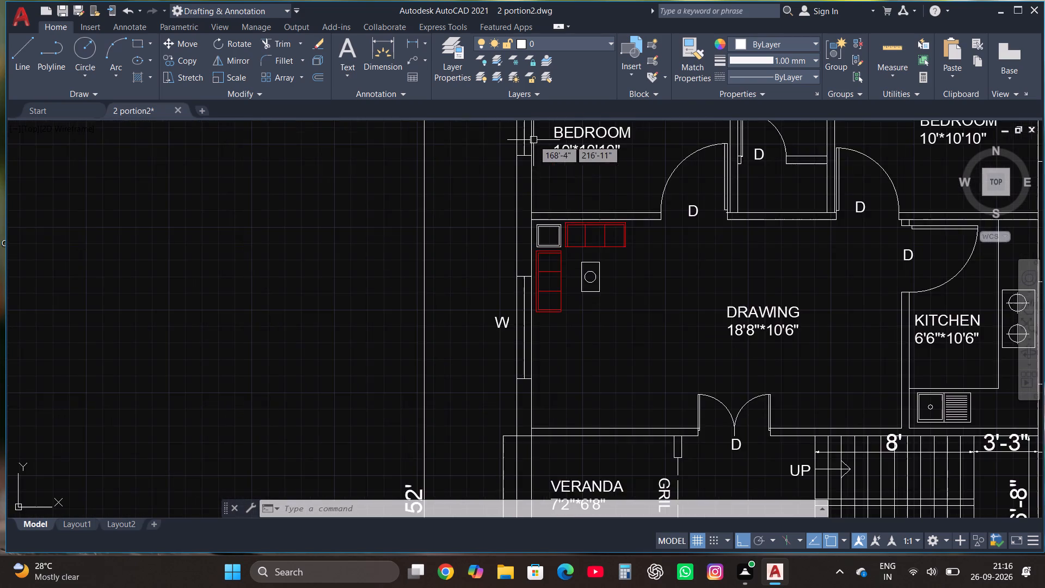
pyautogui.scroll(3, 546, 211)
pyautogui.click(540, 296)
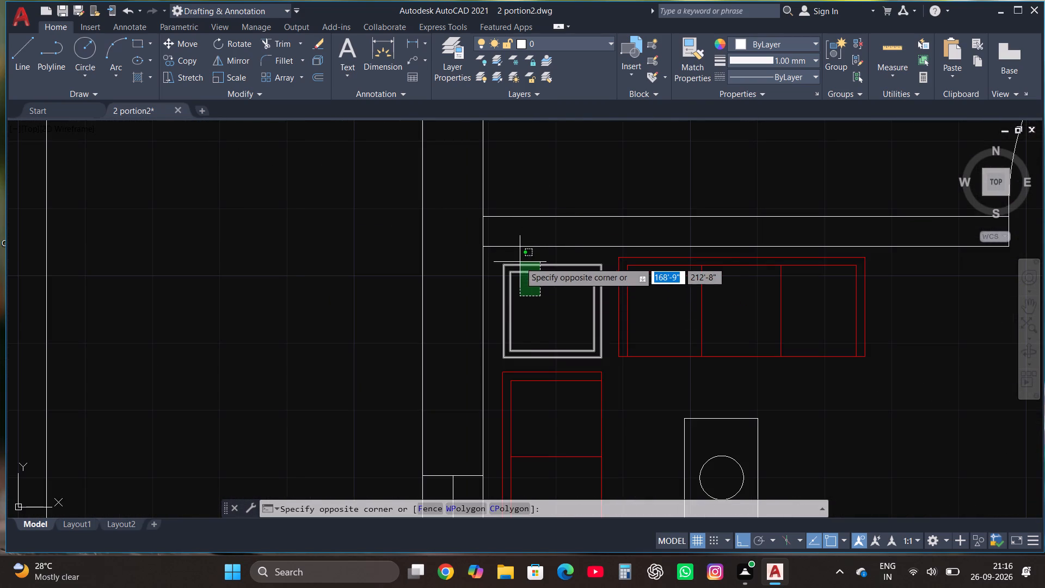
pyautogui.click(520, 262)
pyautogui.scroll(-8, 629, 194)
pyautogui.scroll(6, 628, 319)
pyautogui.scroll(3, 608, 405)
pyautogui.click(595, 462)
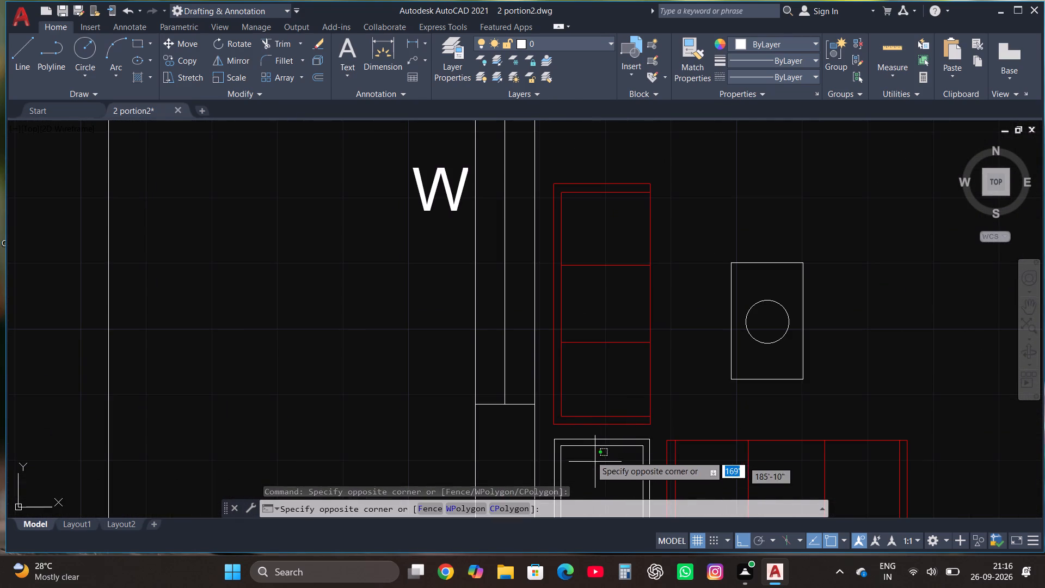
pyautogui.click(579, 440)
pyautogui.click(579, 437)
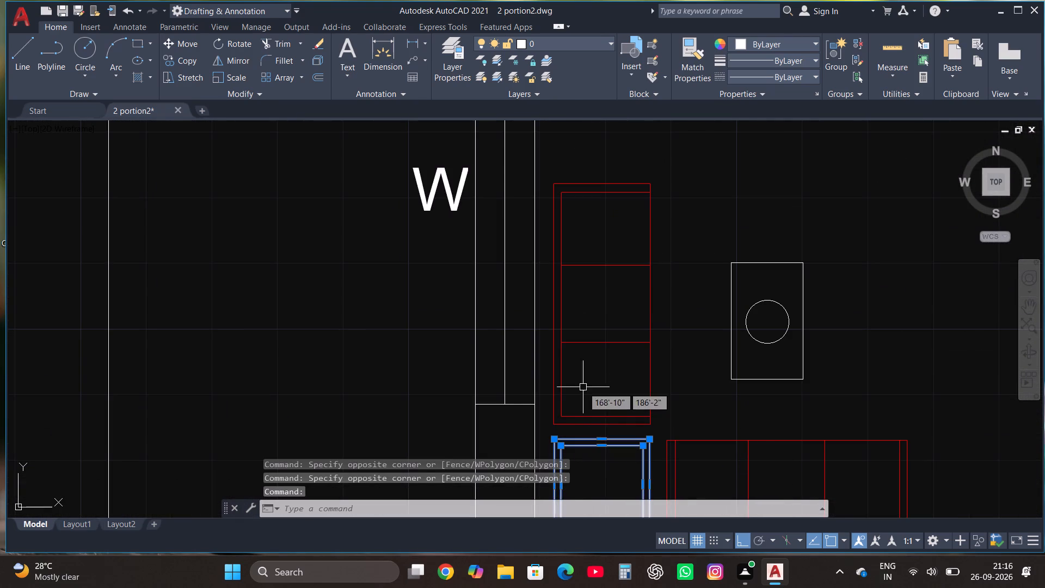
pyautogui.click(554, 40)
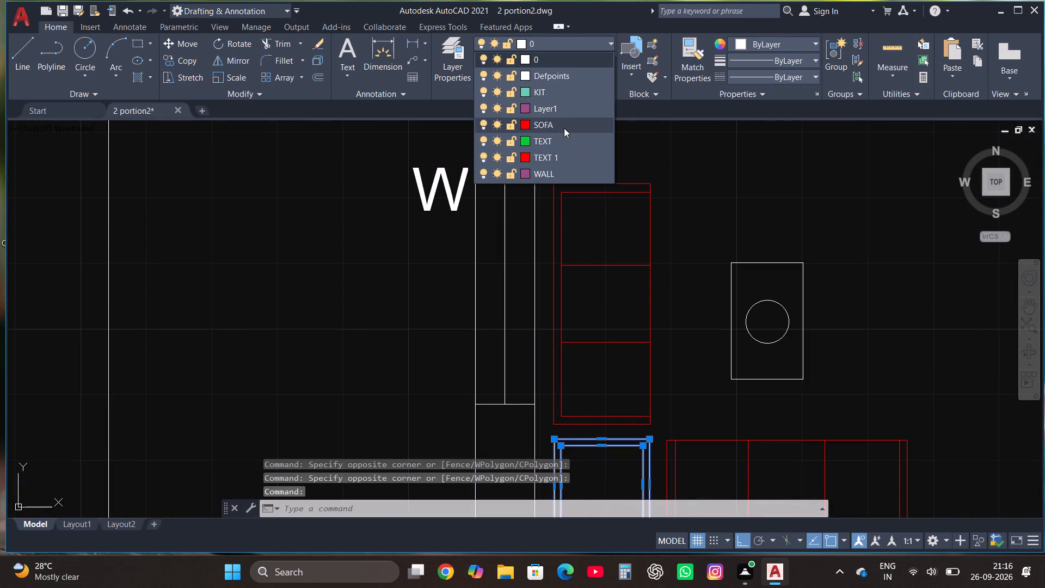
pyautogui.click(562, 127)
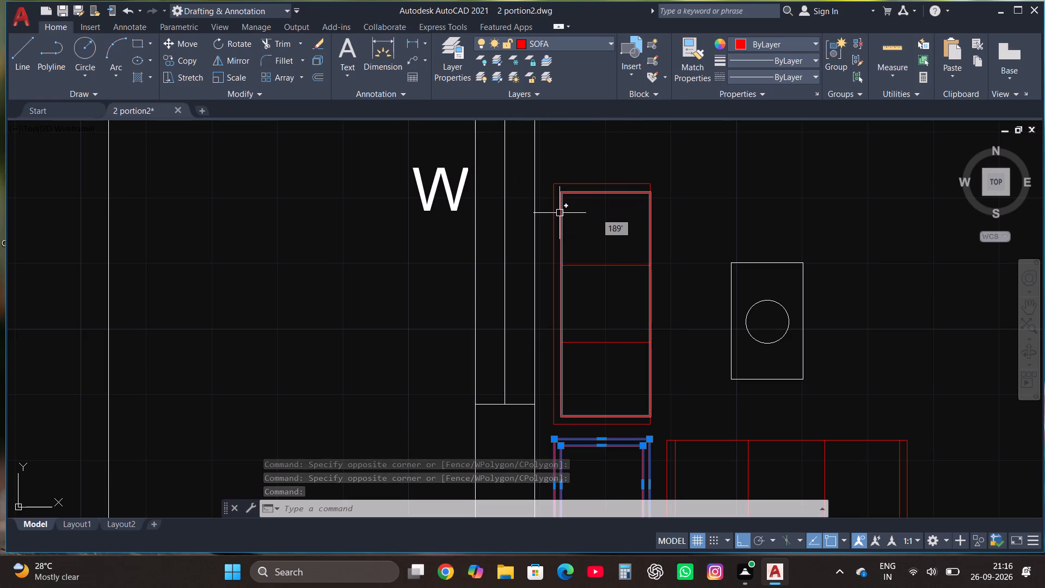
pyautogui.press('Escape')
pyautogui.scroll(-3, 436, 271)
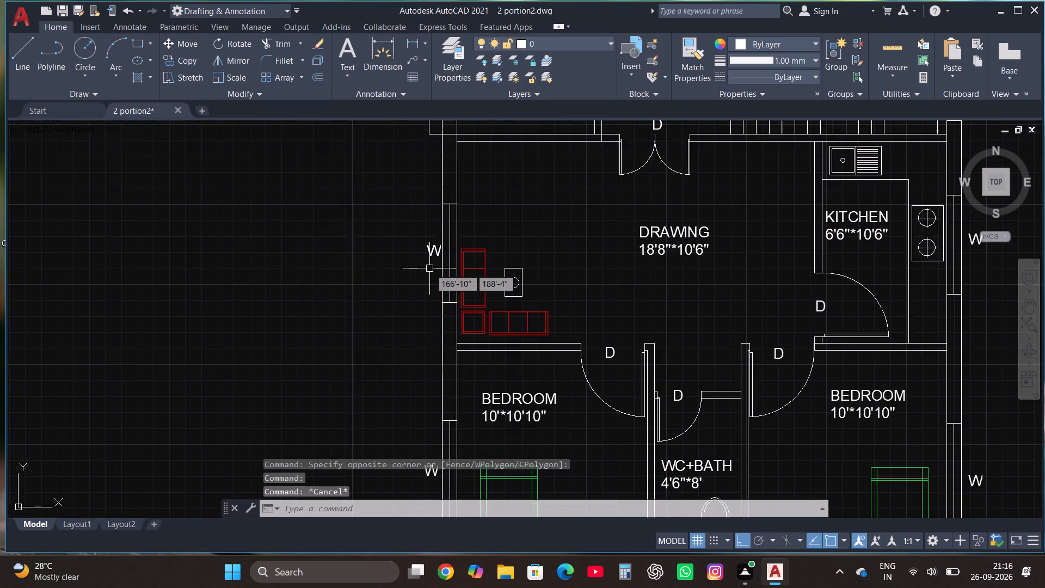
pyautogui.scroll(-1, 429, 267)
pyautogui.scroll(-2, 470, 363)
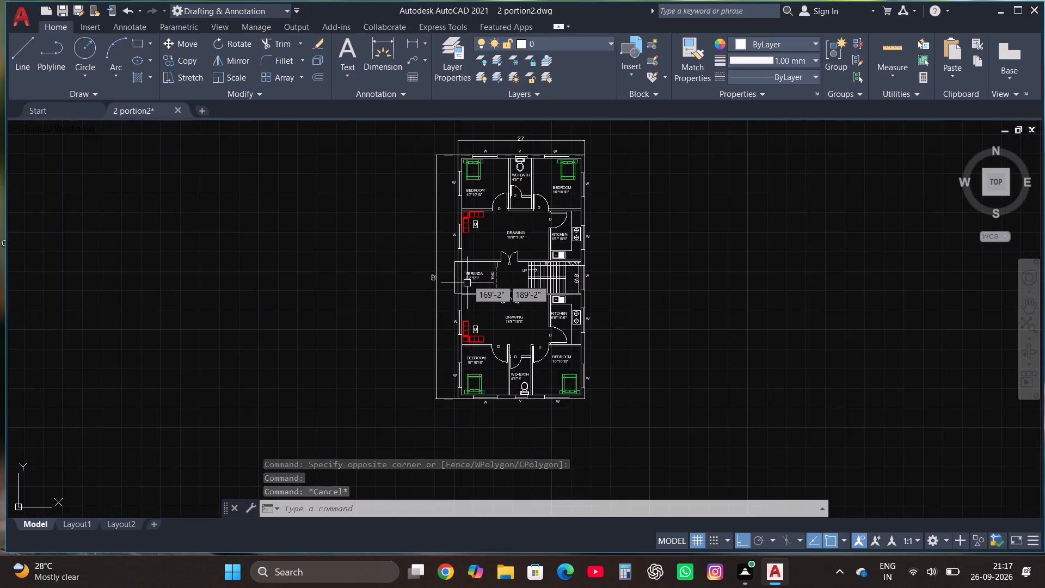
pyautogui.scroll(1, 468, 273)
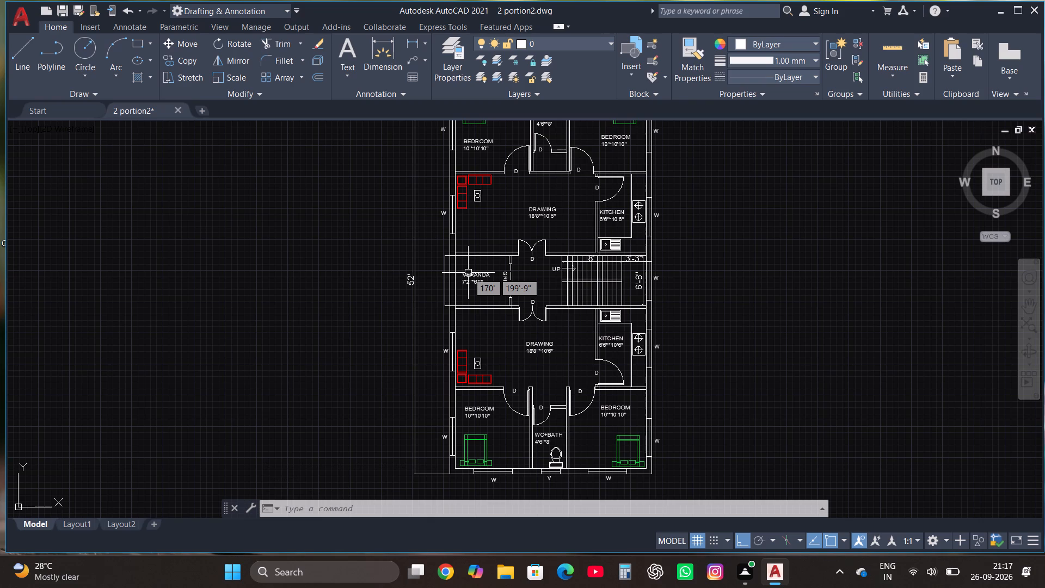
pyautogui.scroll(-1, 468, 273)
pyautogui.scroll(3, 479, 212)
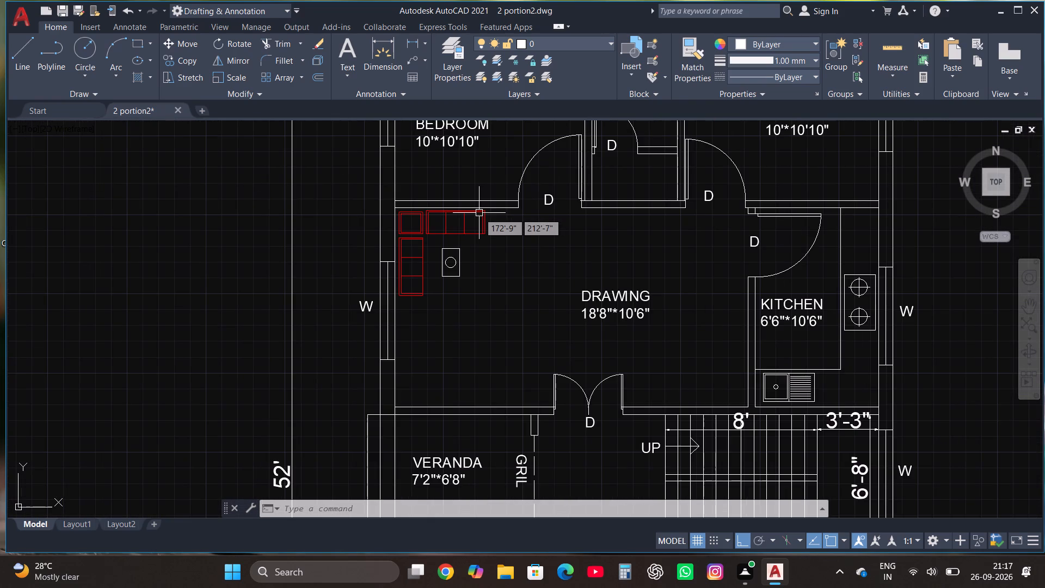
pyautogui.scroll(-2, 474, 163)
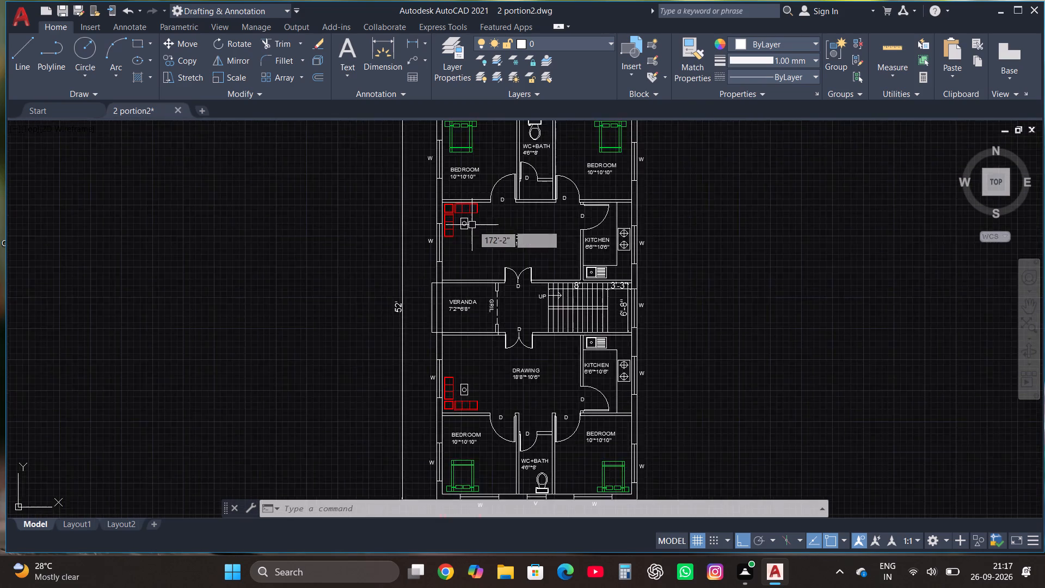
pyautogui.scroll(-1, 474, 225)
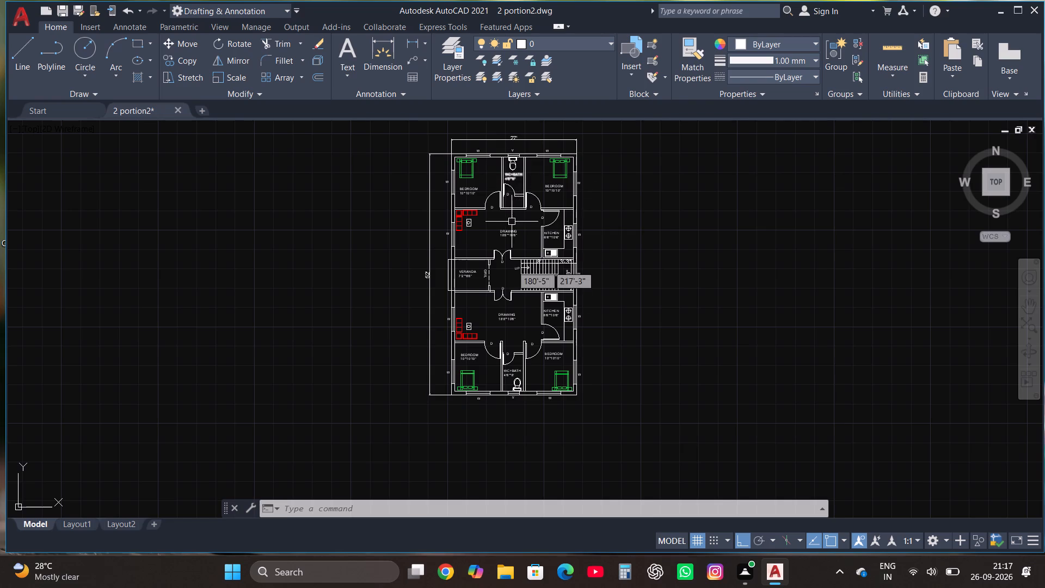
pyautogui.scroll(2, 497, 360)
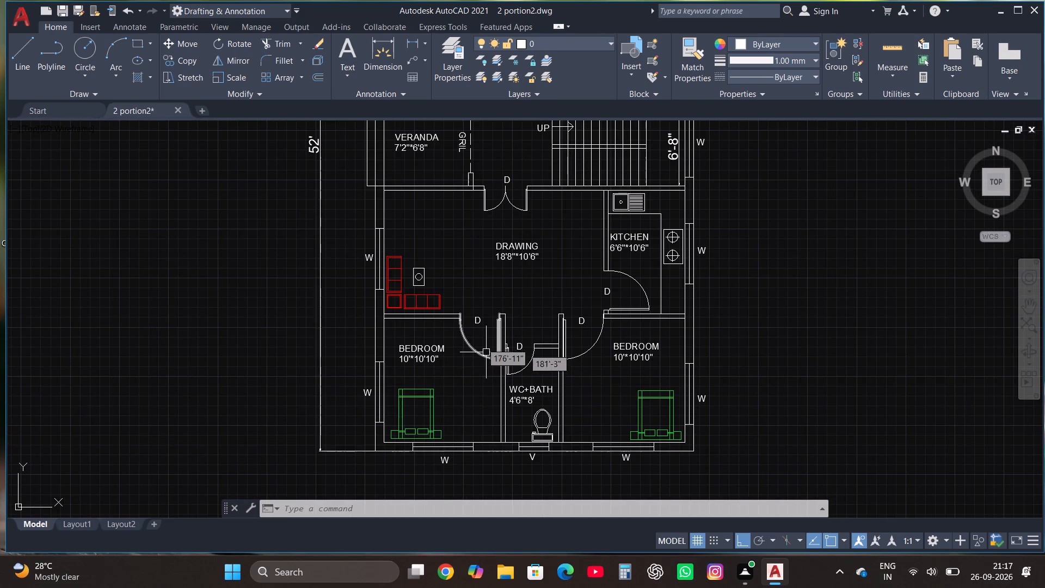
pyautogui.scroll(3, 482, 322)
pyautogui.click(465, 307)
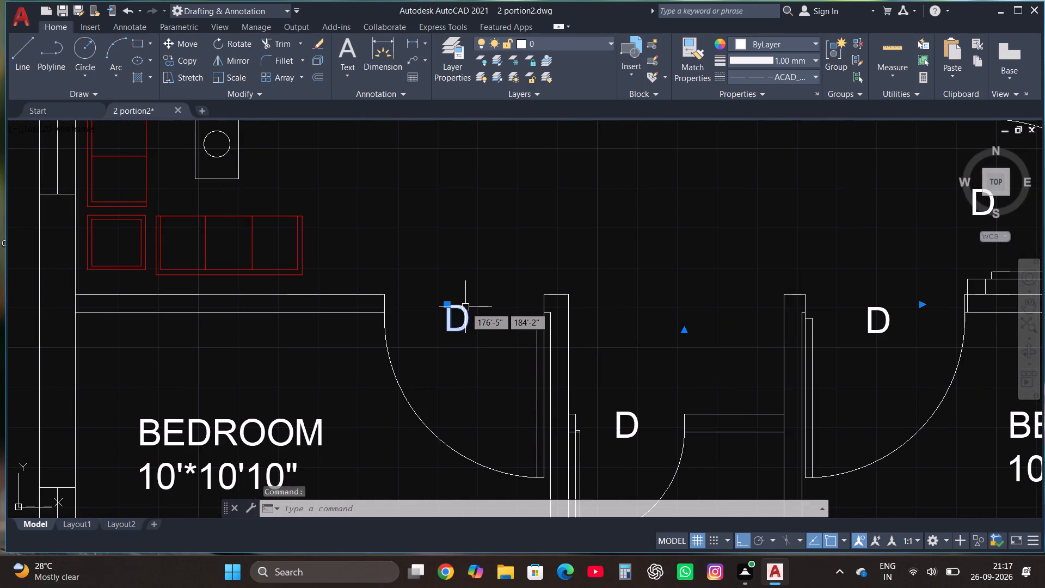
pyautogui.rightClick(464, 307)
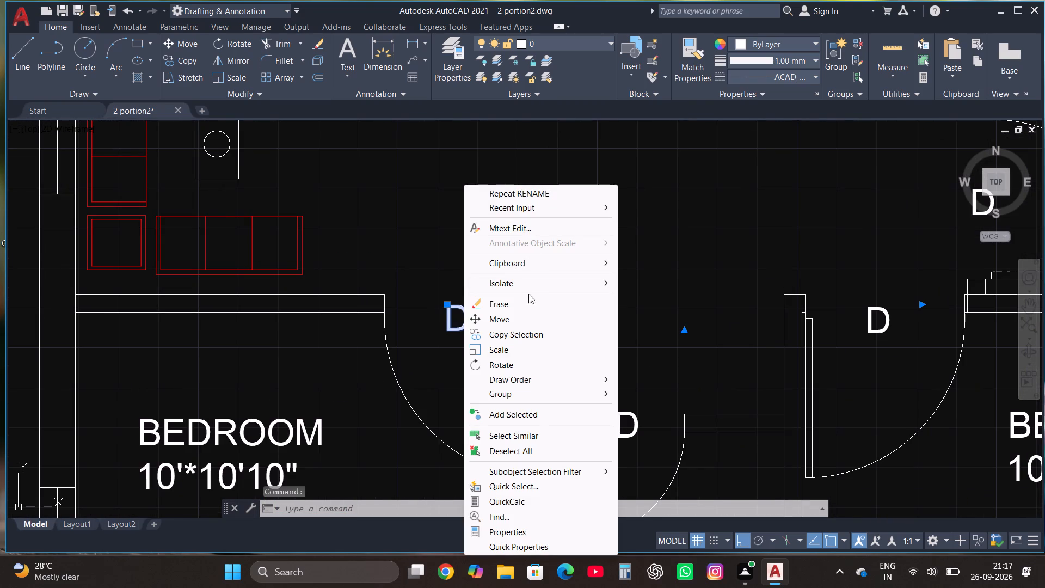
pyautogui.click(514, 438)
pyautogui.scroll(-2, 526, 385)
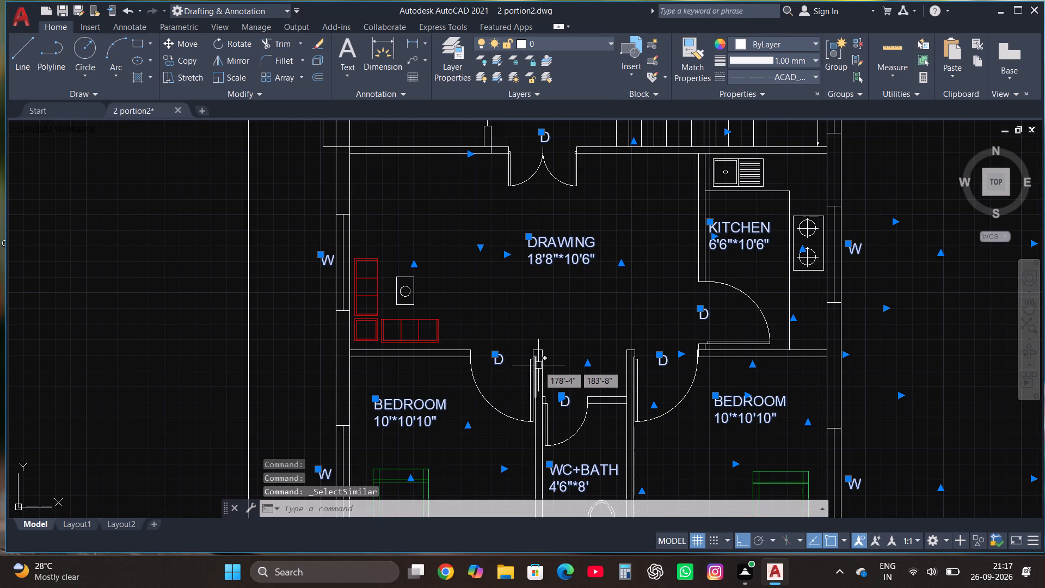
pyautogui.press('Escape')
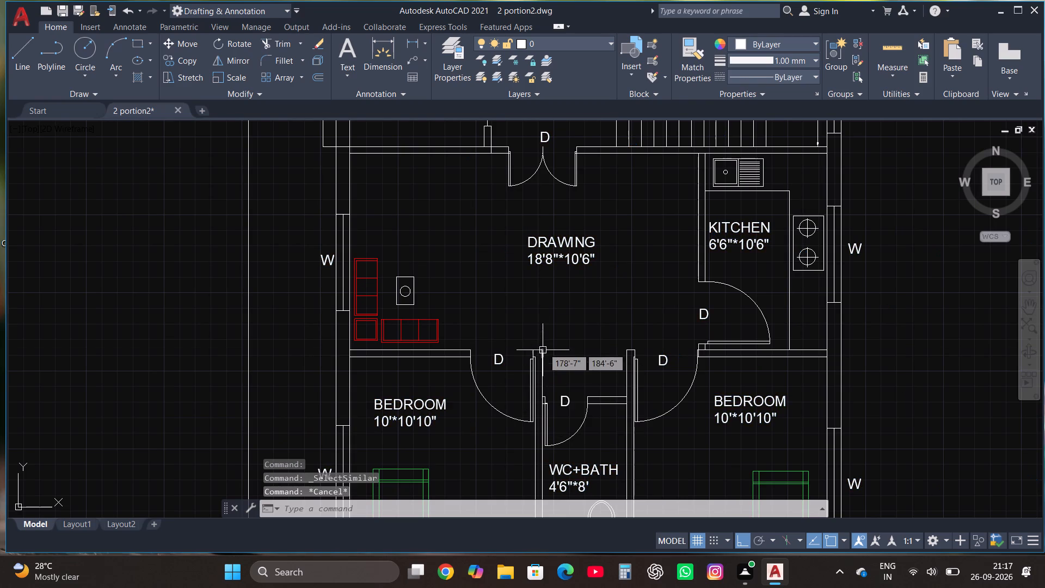
# Select all similar door blocks from a leaf of the lower drawing room's double door and assign them to the WALL layer.
pyautogui.scroll(-3, 553, 335)
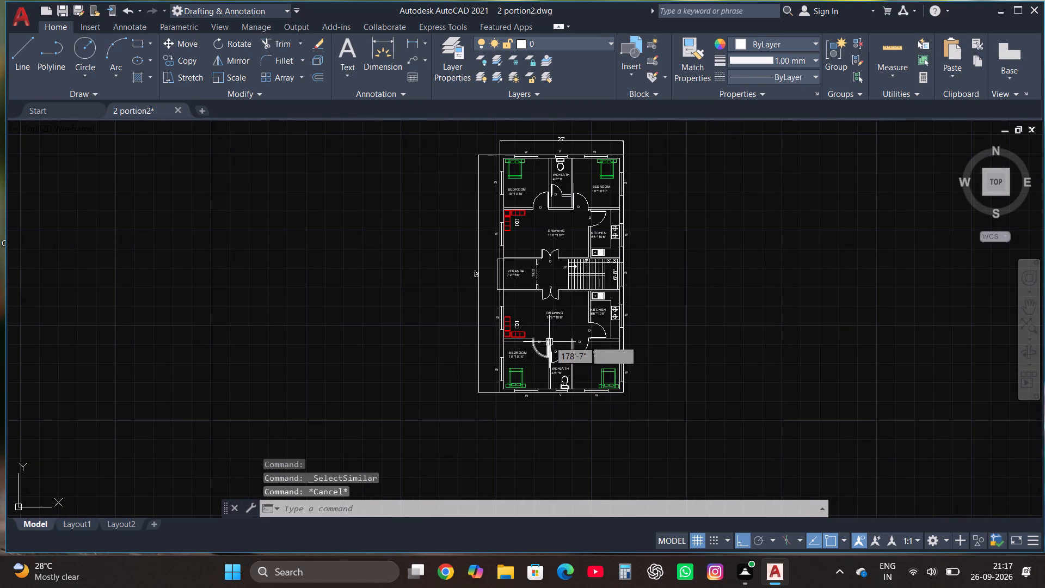
pyautogui.scroll(3, 545, 305)
pyautogui.click(546, 276)
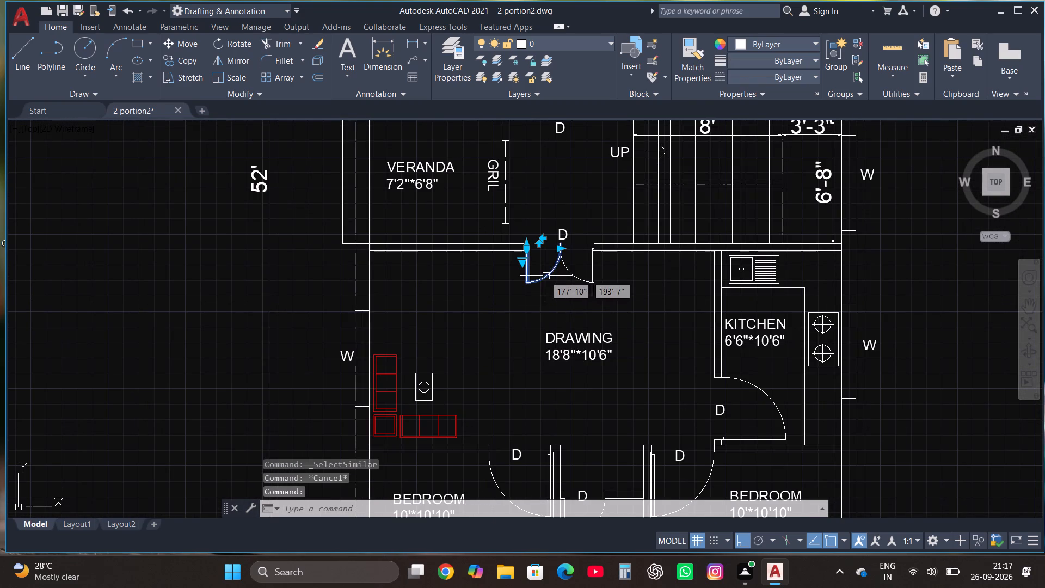
pyautogui.rightClick(545, 276)
pyautogui.click(599, 440)
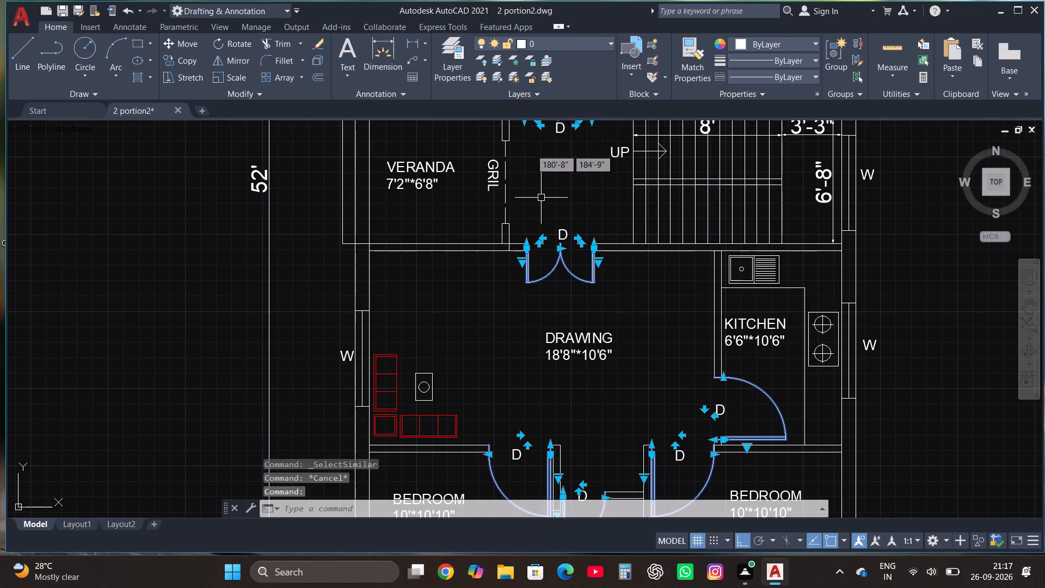
pyautogui.click(557, 41)
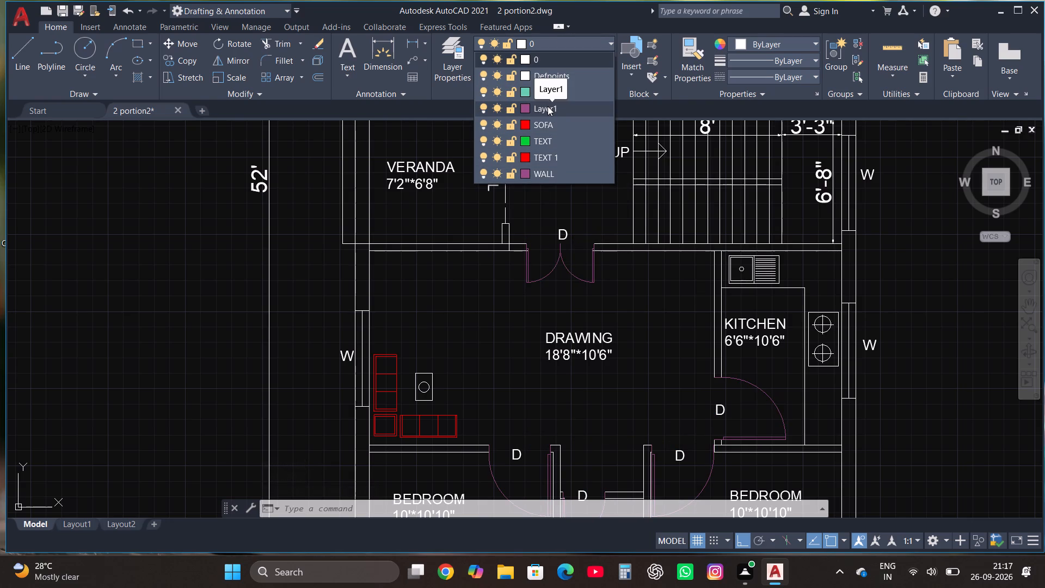
pyautogui.click(538, 179)
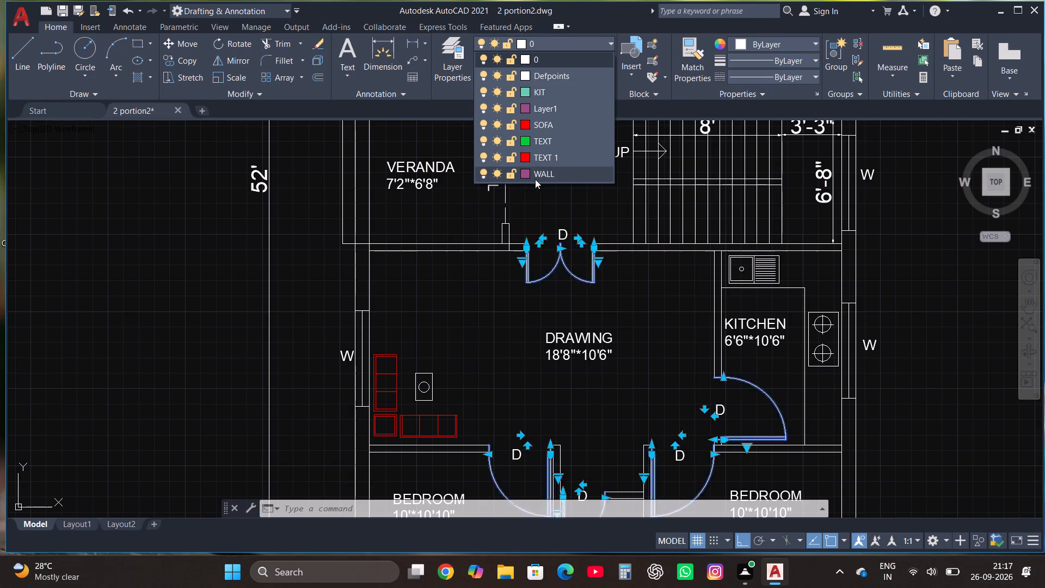
pyautogui.scroll(-1, 509, 311)
pyautogui.press('Escape')
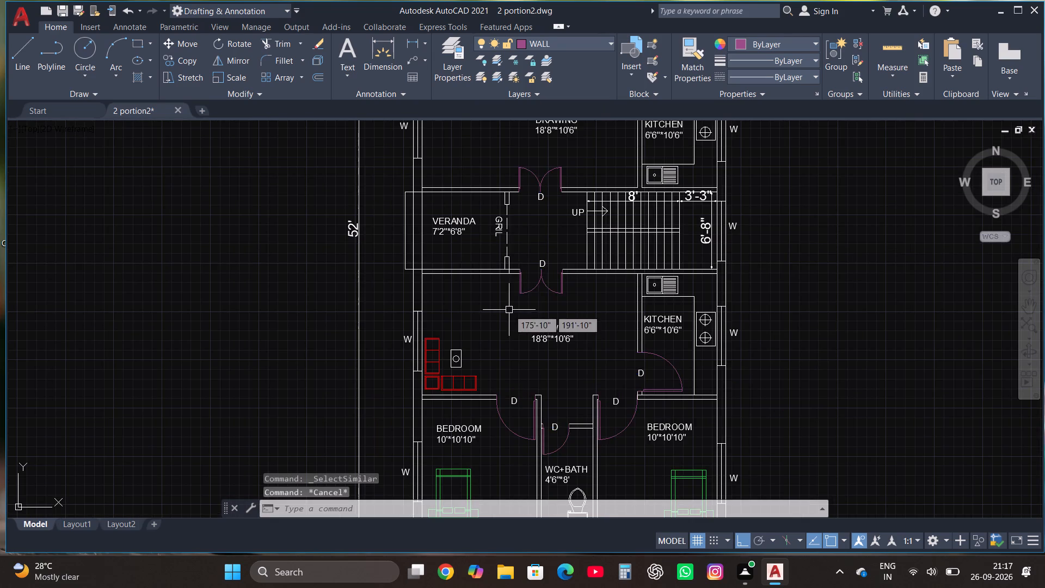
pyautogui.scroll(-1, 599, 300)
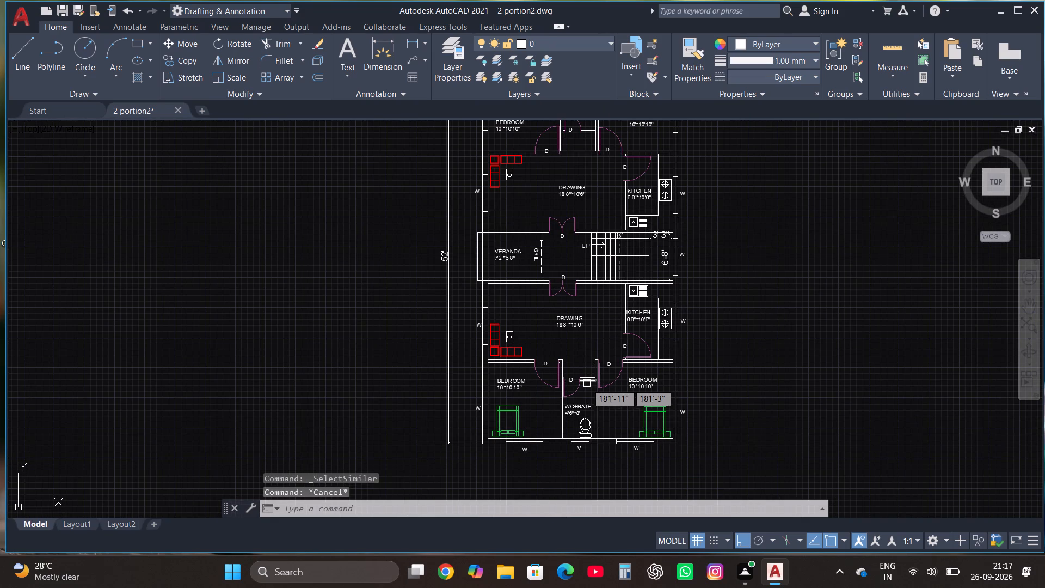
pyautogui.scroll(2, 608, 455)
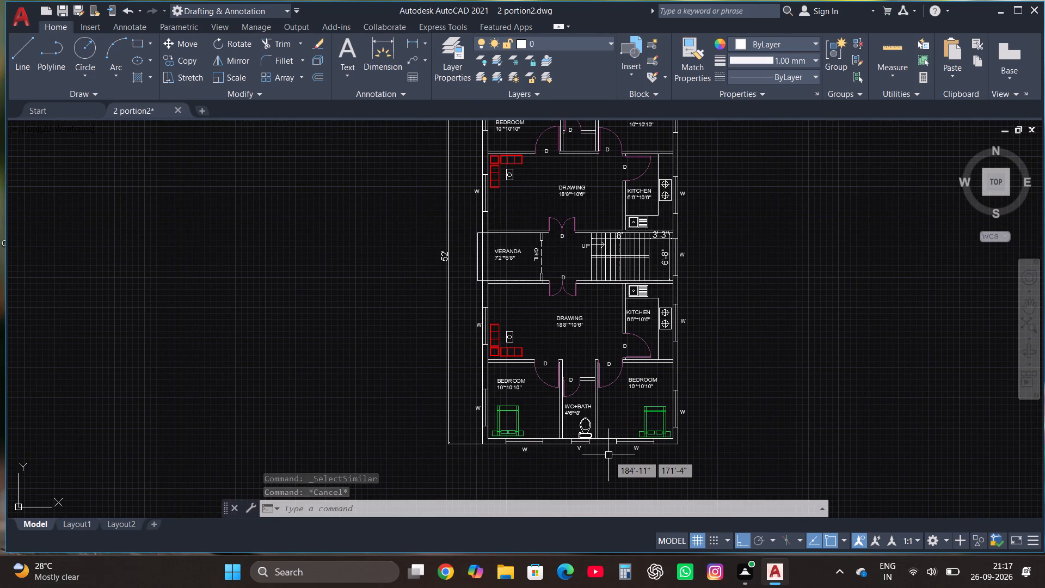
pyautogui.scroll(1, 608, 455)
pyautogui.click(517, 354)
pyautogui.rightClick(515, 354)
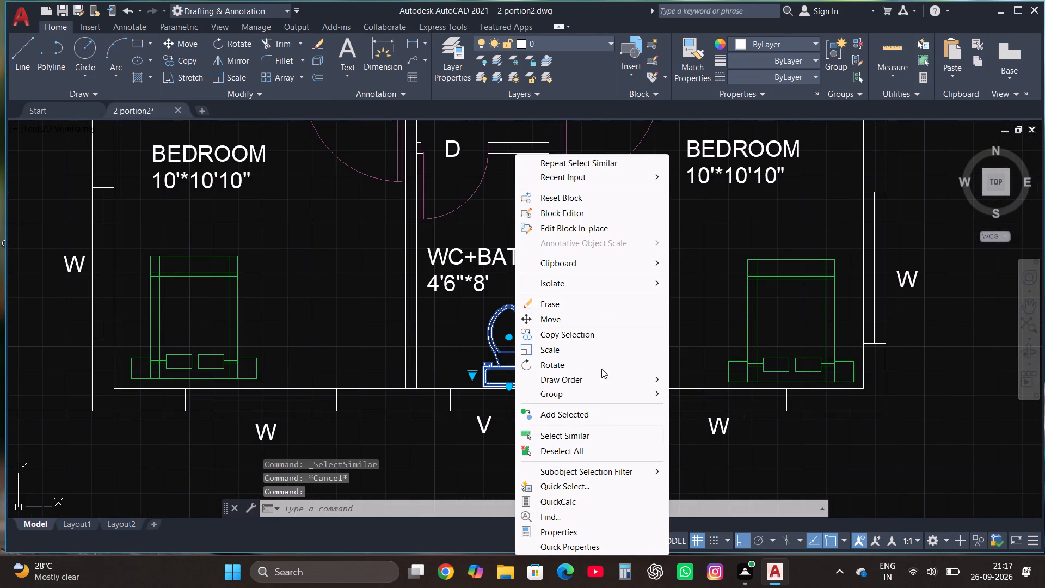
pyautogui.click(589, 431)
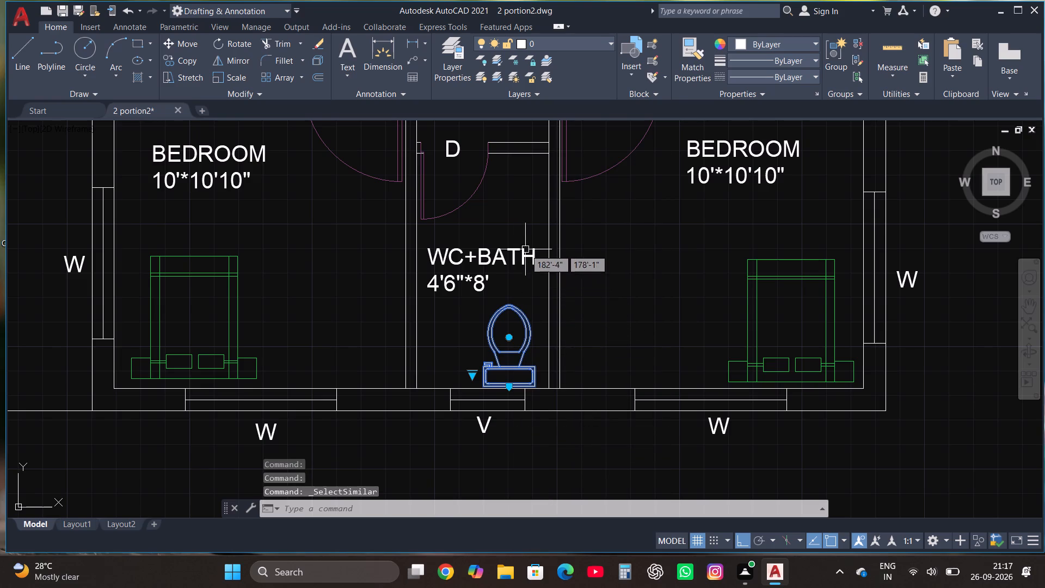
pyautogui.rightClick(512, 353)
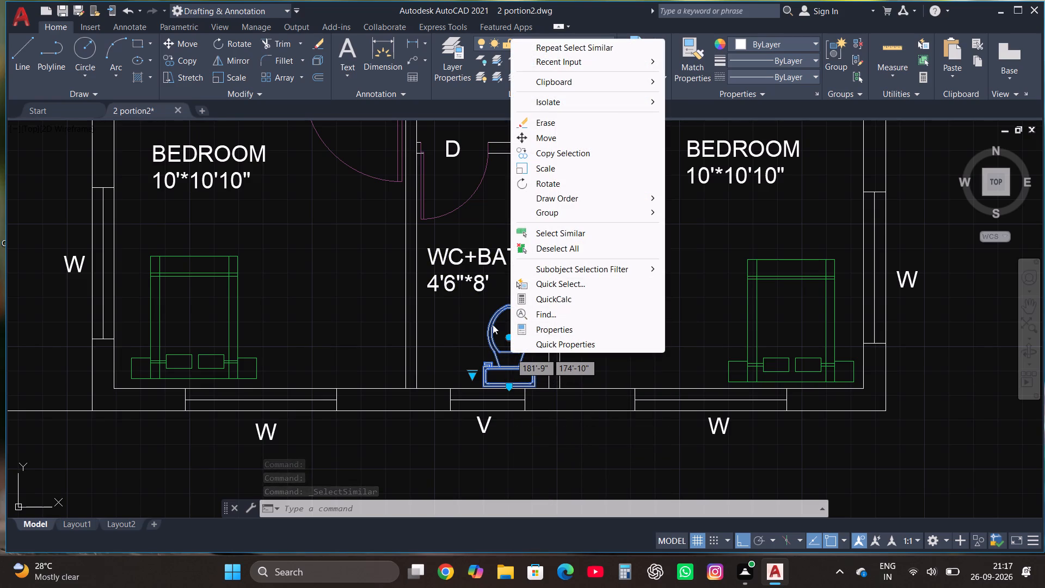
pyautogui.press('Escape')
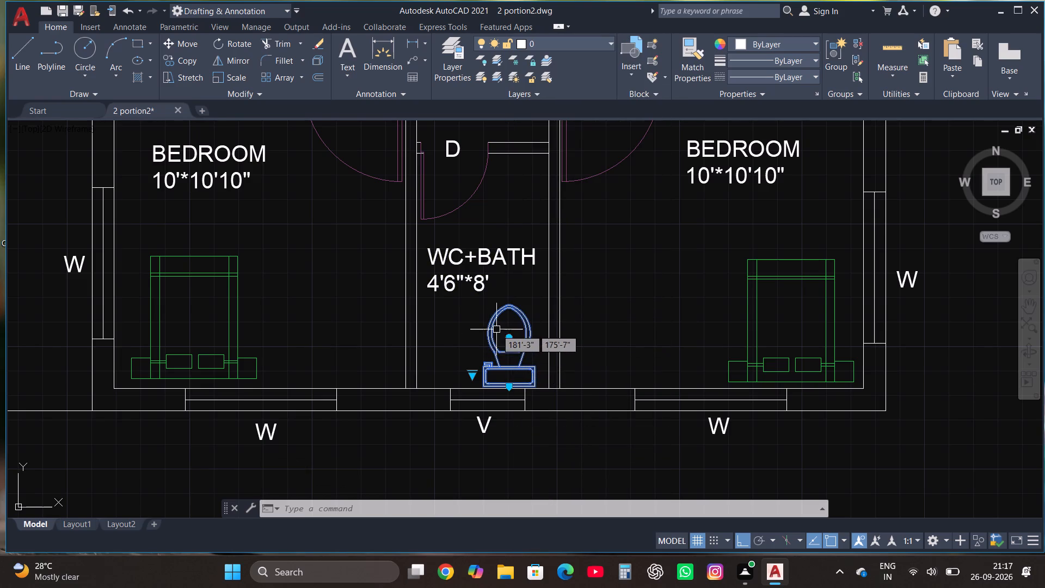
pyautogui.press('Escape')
# Select the toilet in the lower WC+BATH together with all similar blocks and assign them to the WALL layer.
pyautogui.click(494, 321)
pyautogui.rightClick(491, 321)
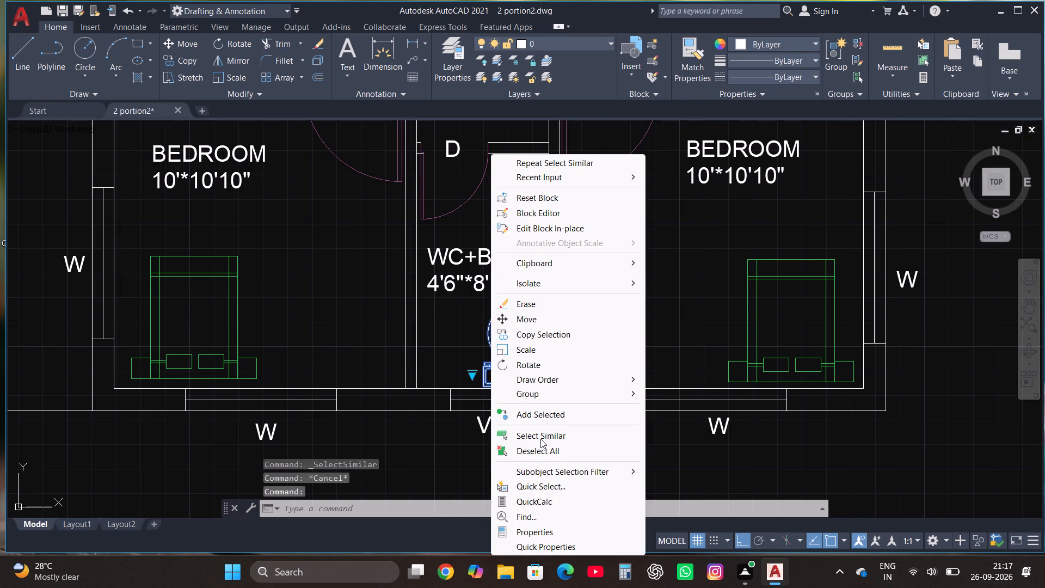
pyautogui.click(540, 439)
pyautogui.click(572, 43)
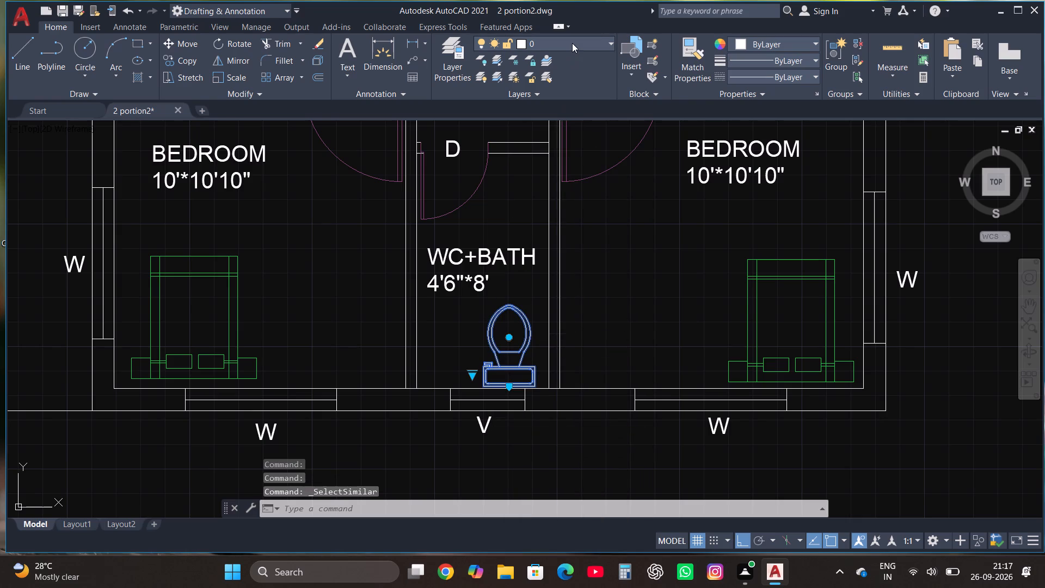
pyautogui.click(543, 174)
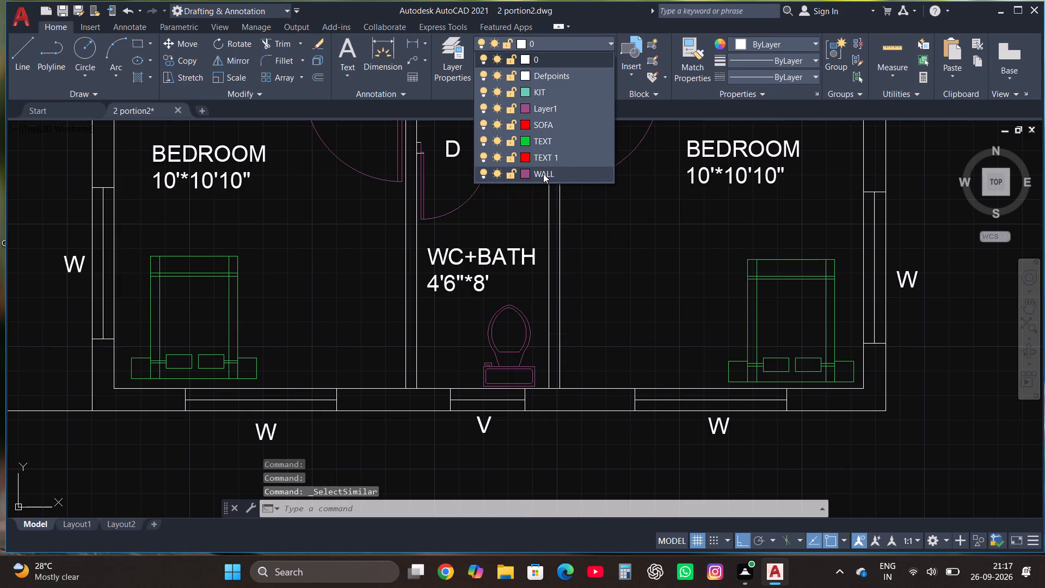
pyautogui.scroll(-3, 622, 382)
pyautogui.press('Escape')
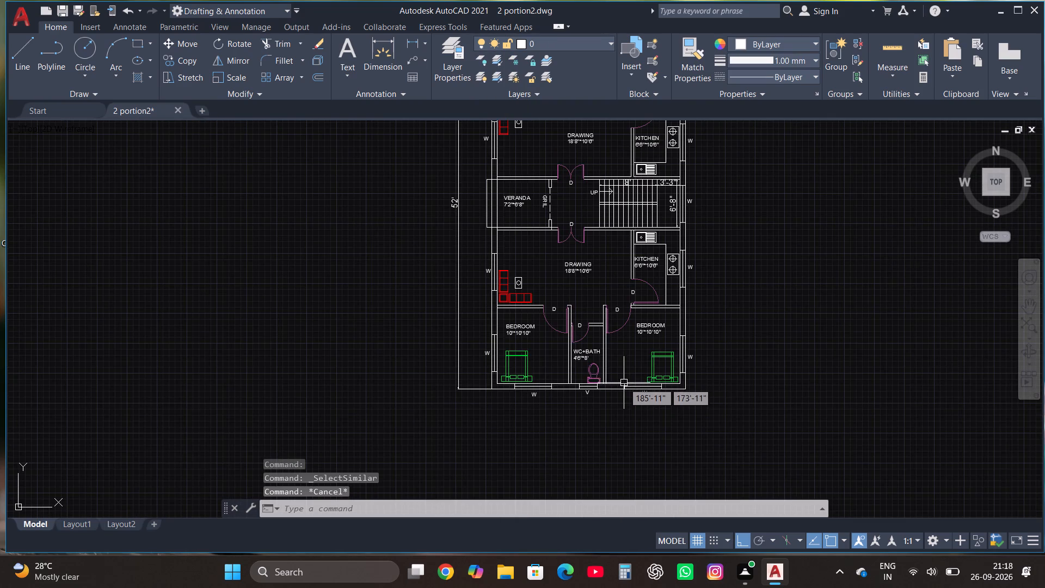
# Make KIT the current layer and hatch the L-shaped counter in the lower kitchen with the ANSI31 pattern.
pyautogui.scroll(-1, 624, 391)
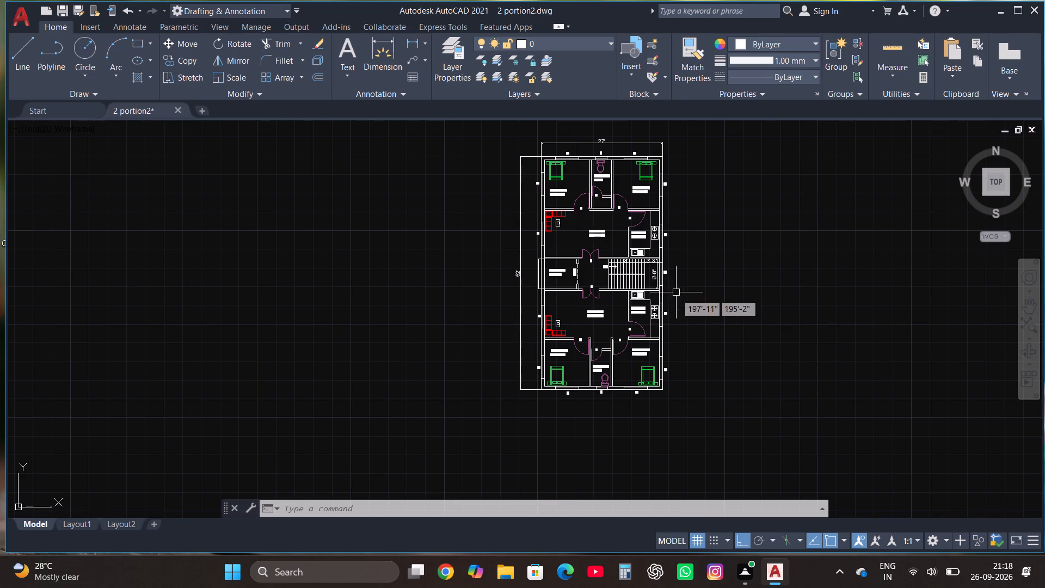
pyautogui.scroll(4, 657, 306)
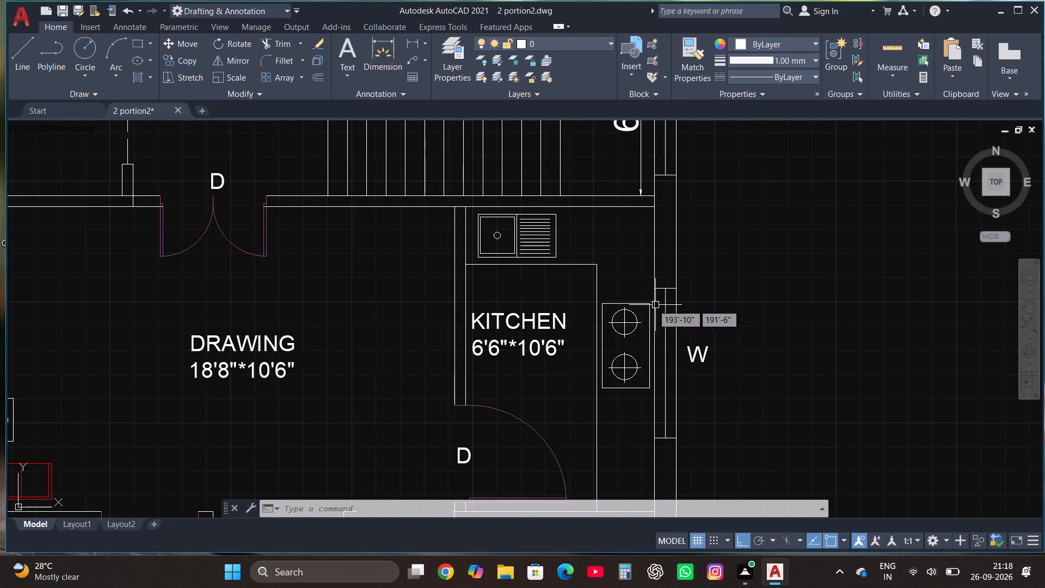
pyautogui.click(557, 42)
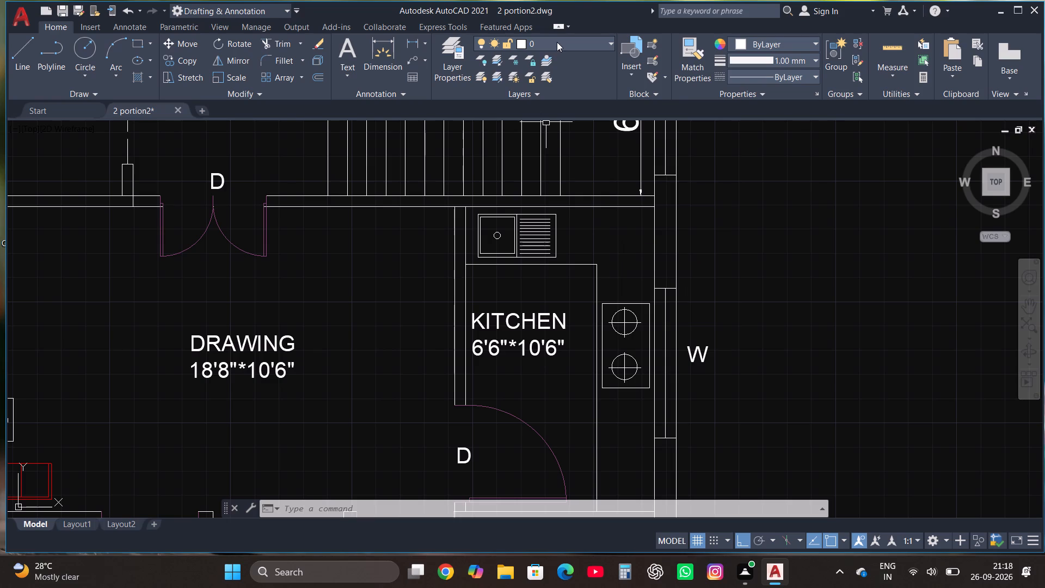
pyautogui.click(542, 94)
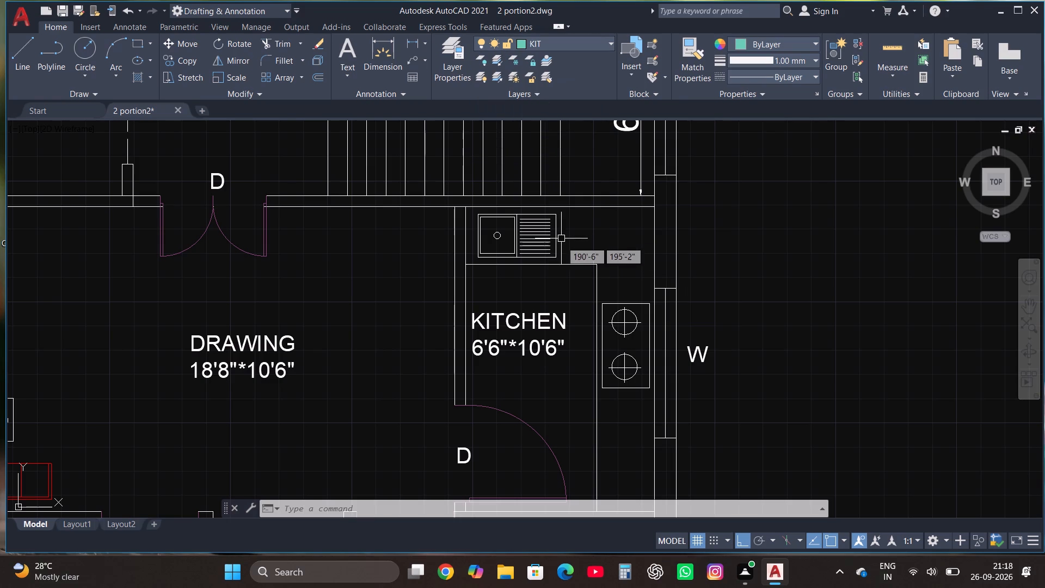
pyautogui.press('h')
pyautogui.press('Return')
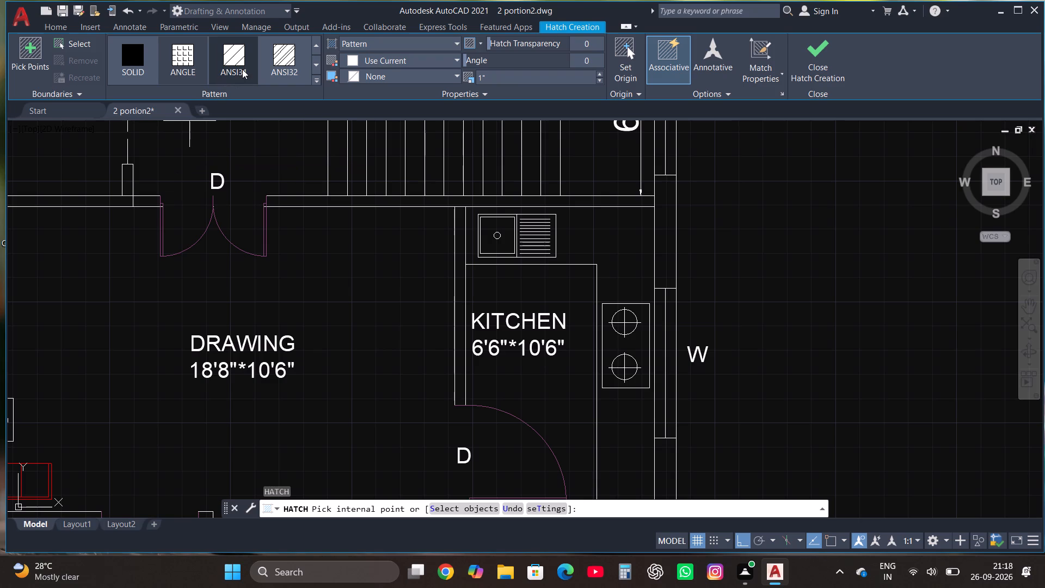
pyautogui.click(233, 58)
pyautogui.click(592, 258)
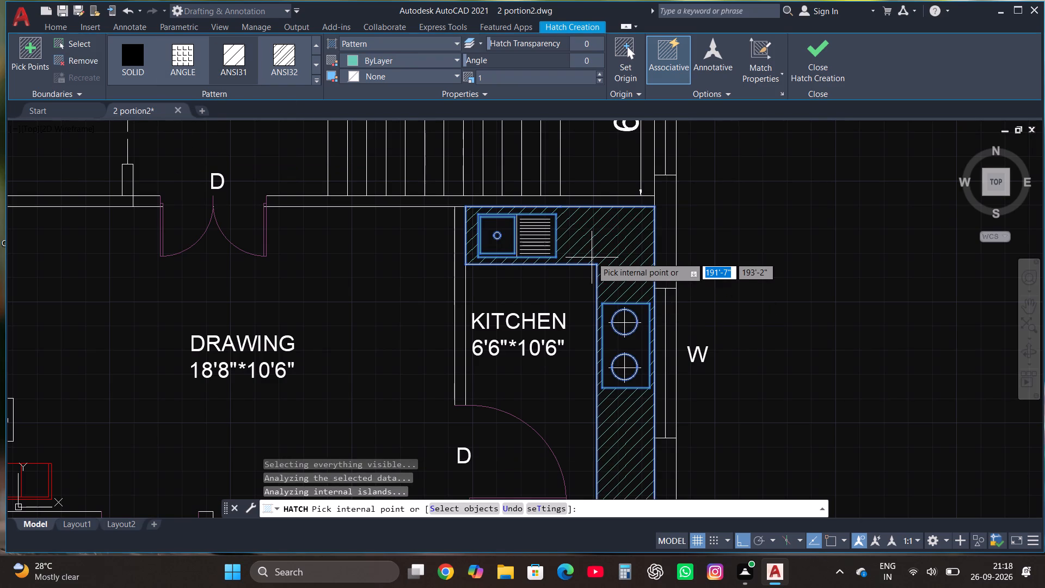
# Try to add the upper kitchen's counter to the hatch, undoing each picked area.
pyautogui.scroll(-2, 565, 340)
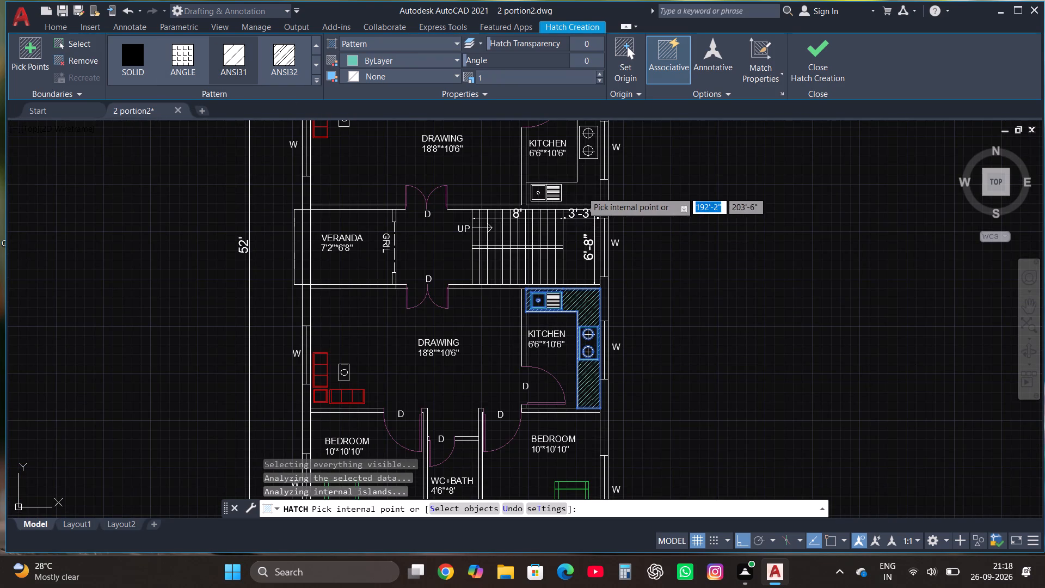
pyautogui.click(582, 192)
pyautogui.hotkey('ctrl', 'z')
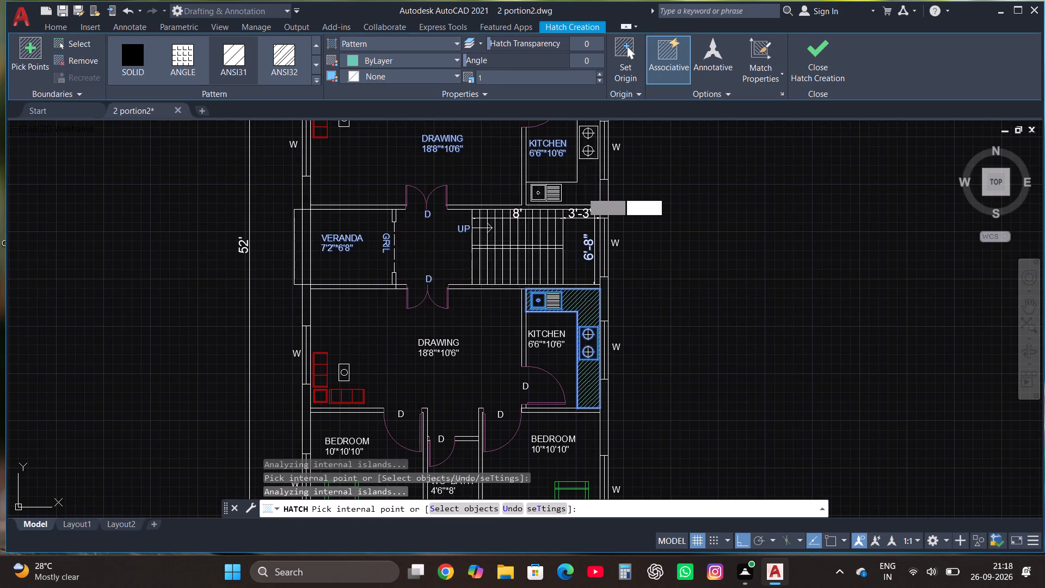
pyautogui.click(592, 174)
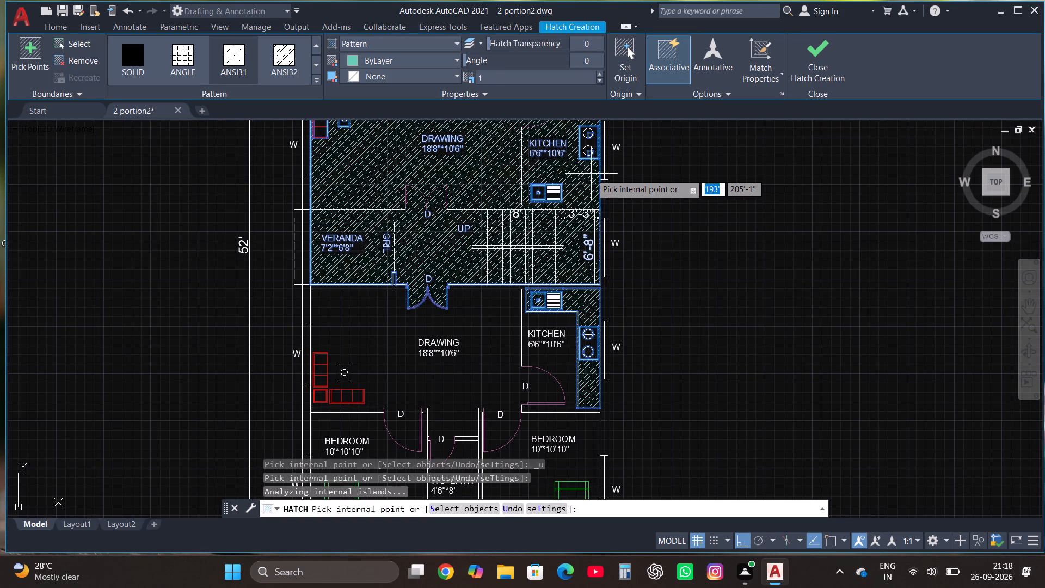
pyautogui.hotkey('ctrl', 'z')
# Hatch the L-shaped counter in the upper kitchen with the same pattern and finish the hatch.
pyautogui.scroll(-1, 580, 244)
pyautogui.scroll(2, 587, 158)
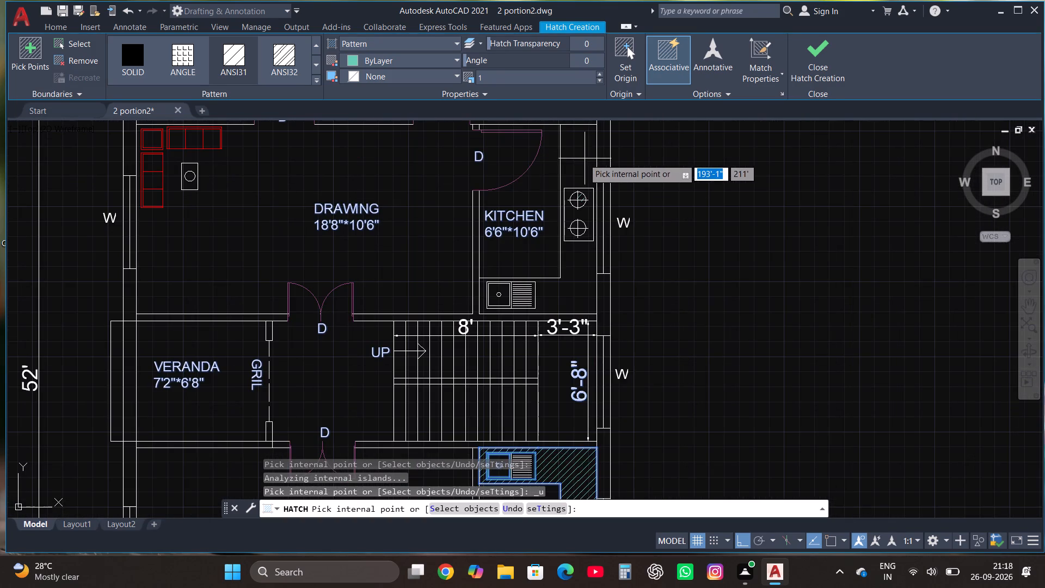
pyautogui.click(583, 158)
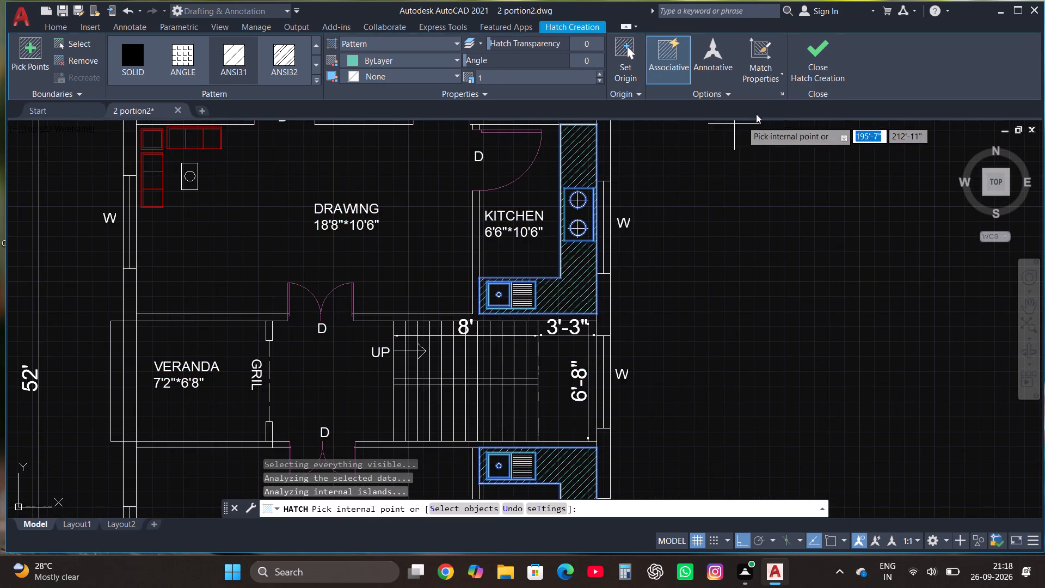
pyautogui.click(806, 54)
# Select the room name and size labels in both portions, plus the VERANDA, GRIL and UP labels, and assign them all to Layer1.
pyautogui.scroll(-2, 501, 391)
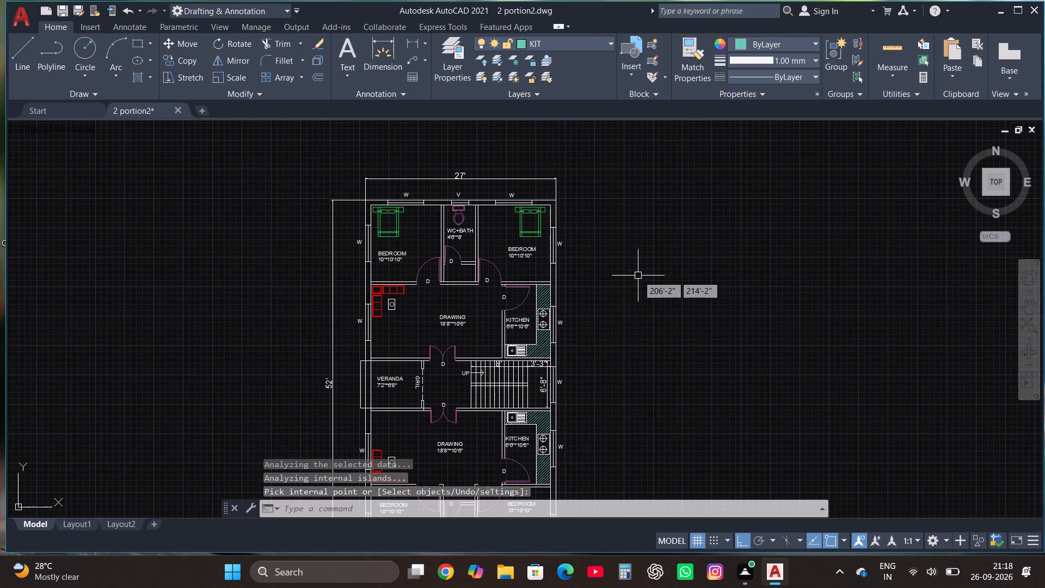
pyautogui.scroll(2, 373, 219)
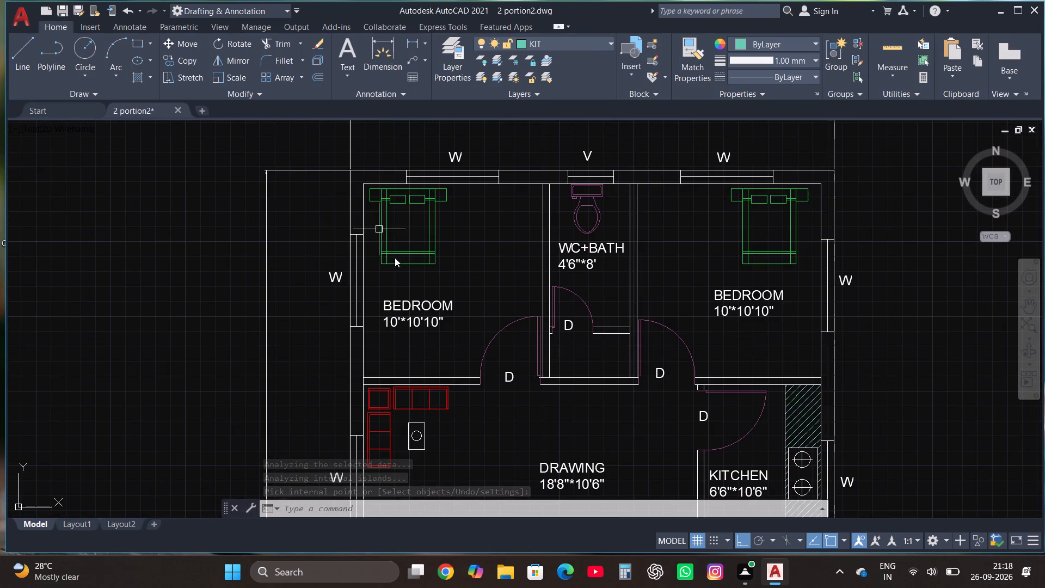
pyautogui.scroll(1, 385, 339)
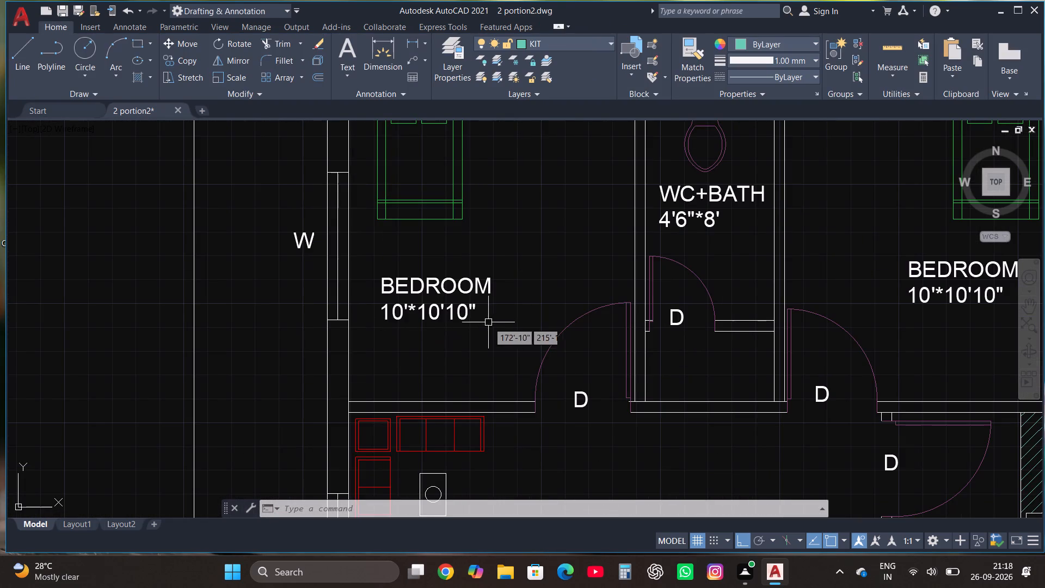
pyautogui.click(490, 321)
pyautogui.click(384, 272)
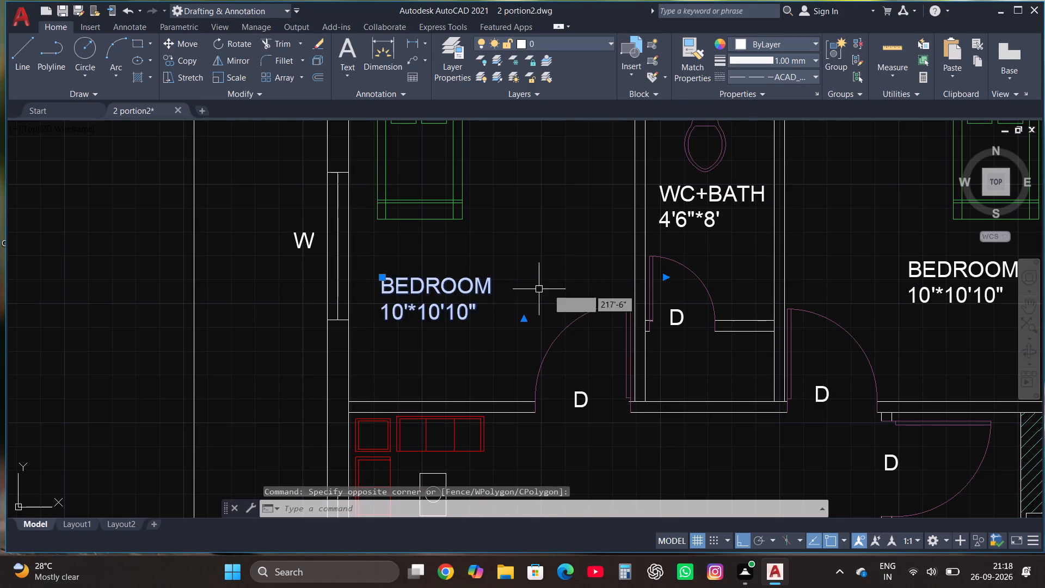
pyautogui.click(719, 261)
pyautogui.click(702, 187)
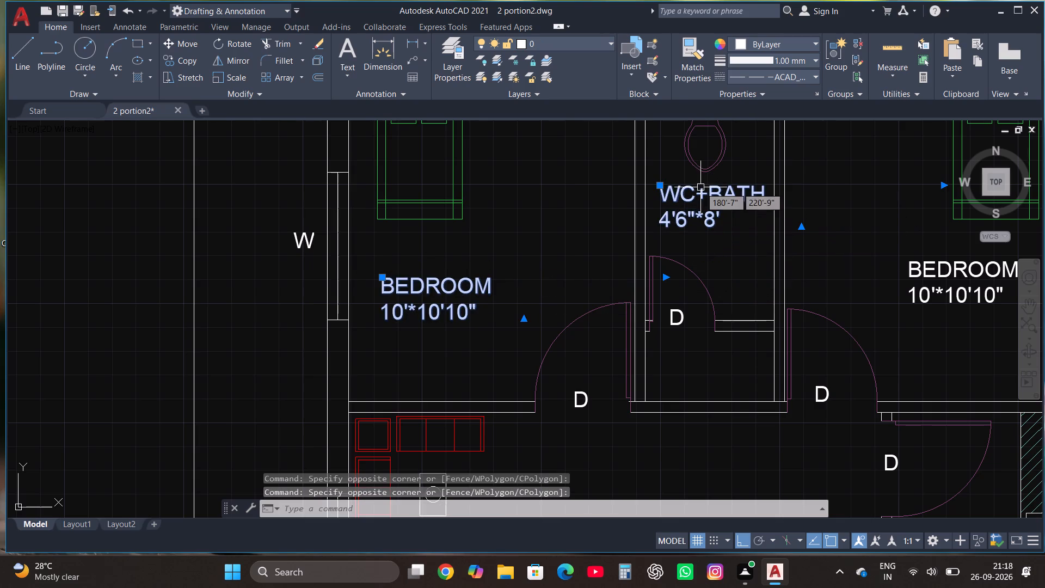
pyautogui.click(938, 321)
pyautogui.click(903, 252)
pyautogui.scroll(-3, 715, 245)
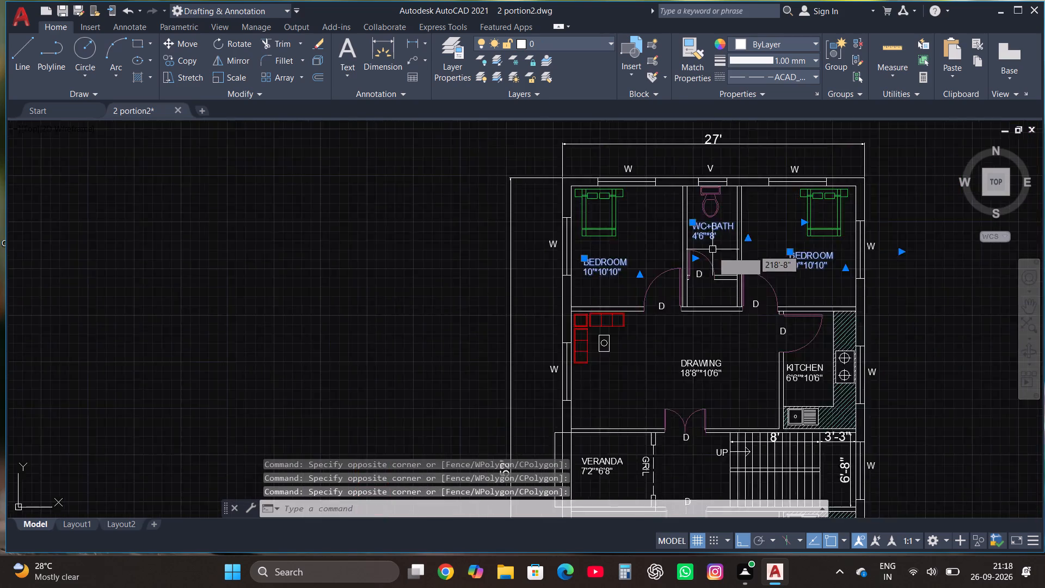
pyautogui.scroll(2, 715, 337)
pyautogui.click(711, 329)
pyautogui.click(702, 284)
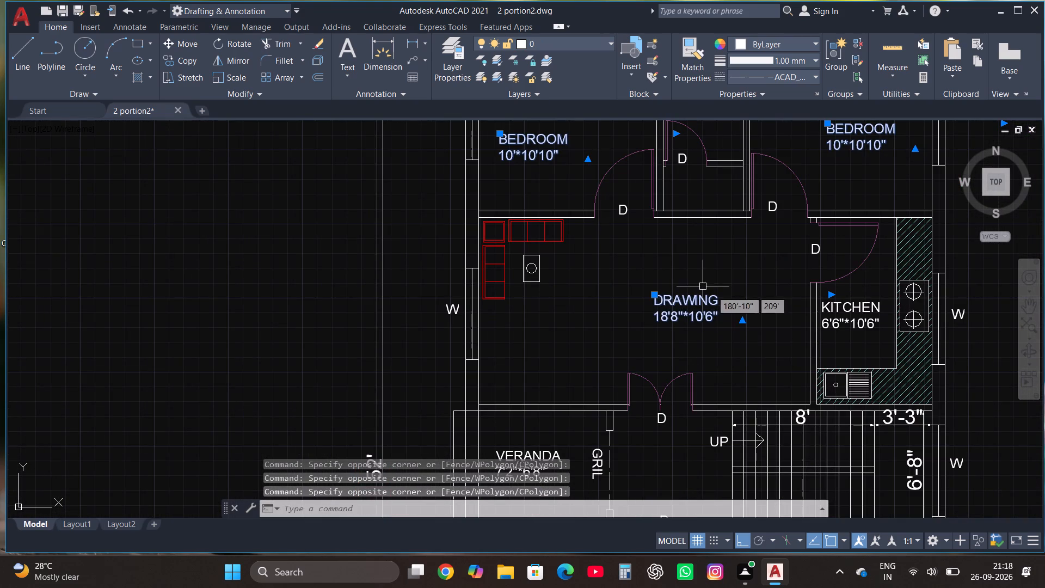
pyautogui.click(870, 339)
pyautogui.click(866, 299)
pyautogui.scroll(-1, 783, 263)
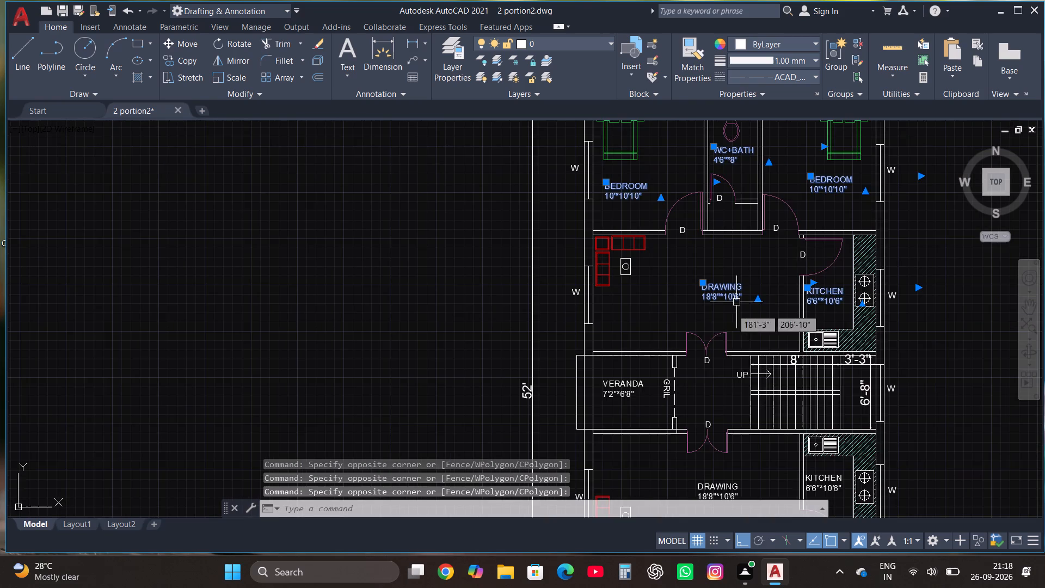
pyautogui.scroll(3, 632, 403)
pyautogui.click(631, 402)
pyautogui.click(612, 307)
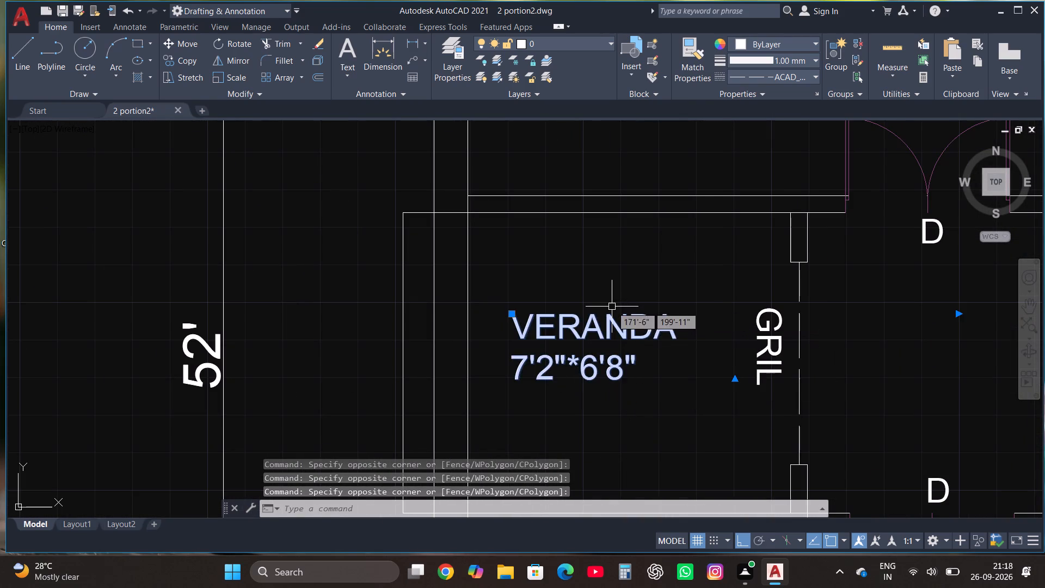
pyautogui.click(764, 357)
pyautogui.scroll(-2, 608, 361)
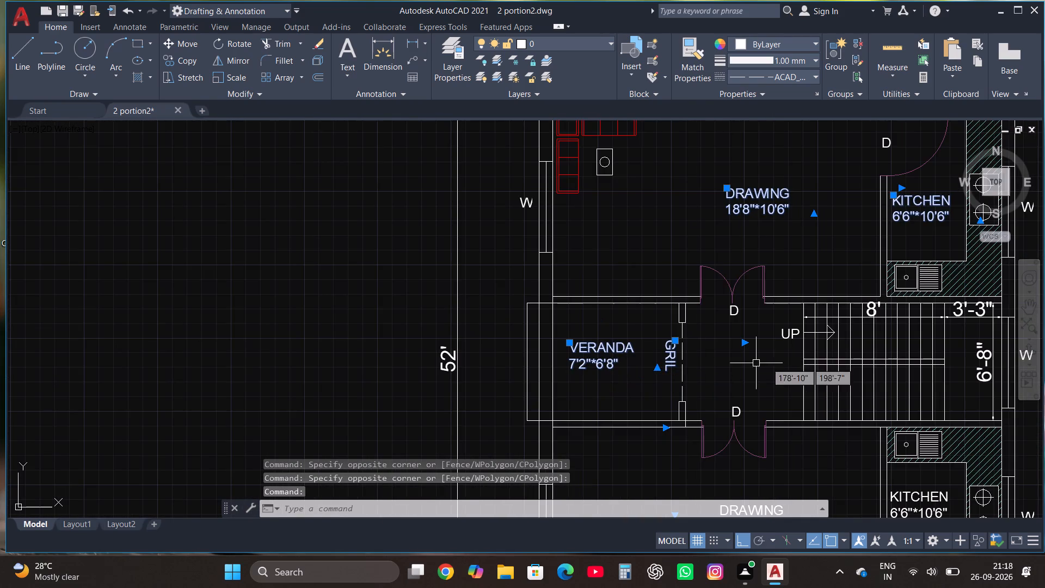
pyautogui.scroll(1, 781, 344)
pyautogui.click(801, 341)
pyautogui.click(783, 310)
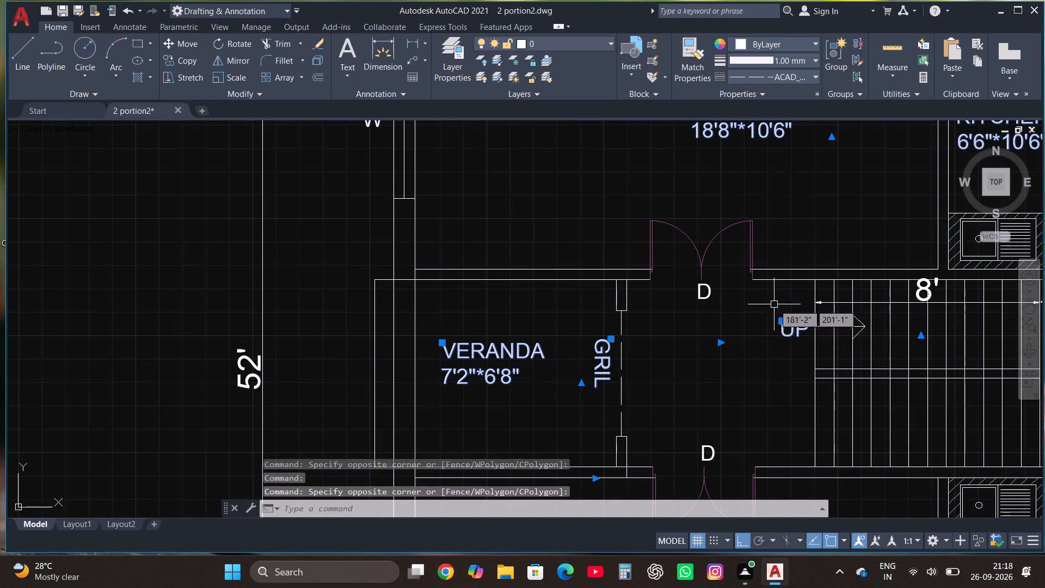
pyautogui.scroll(-3, 771, 311)
pyautogui.scroll(3, 779, 397)
pyautogui.click(766, 397)
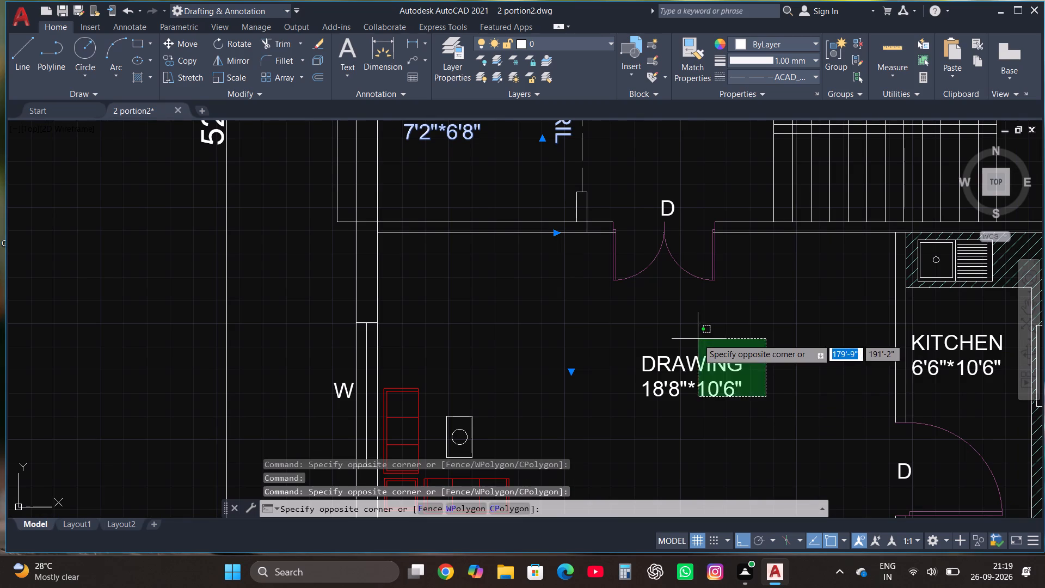
pyautogui.click(697, 339)
pyautogui.click(954, 382)
pyautogui.click(942, 330)
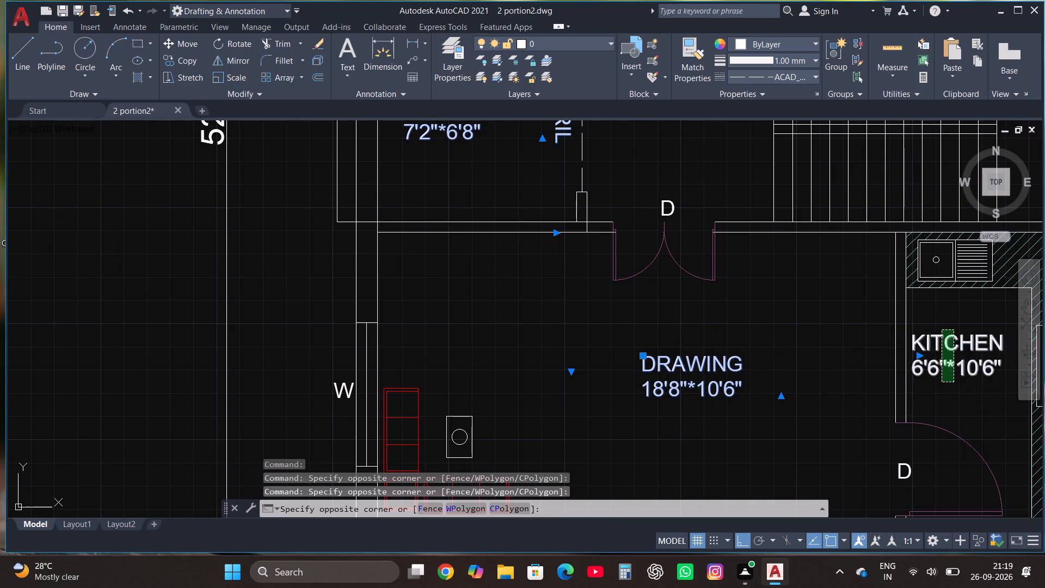
pyautogui.scroll(-3, 620, 318)
pyautogui.scroll(2, 710, 400)
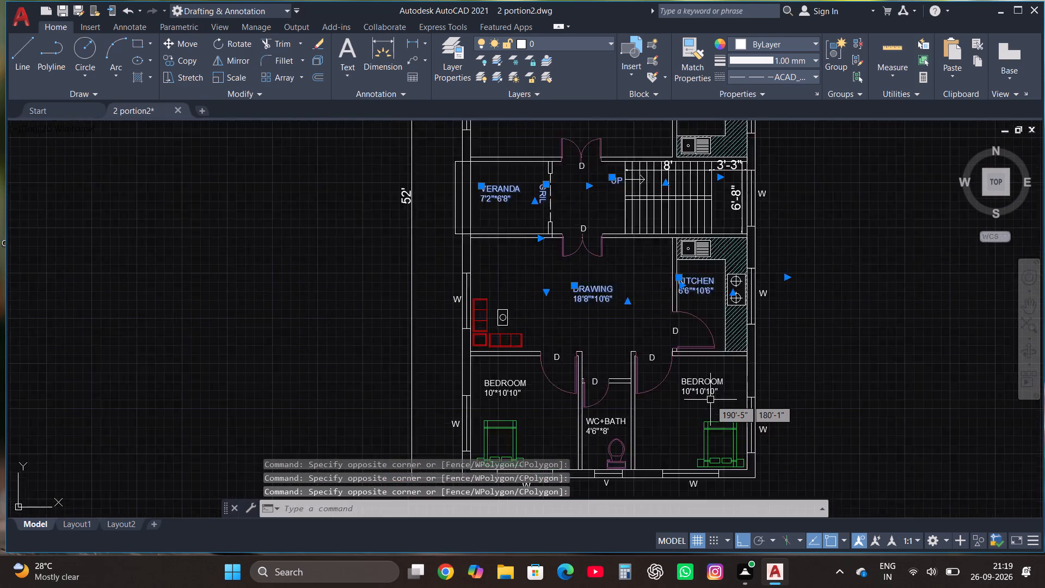
pyautogui.scroll(1, 710, 400)
pyautogui.click(710, 400)
pyautogui.click(678, 339)
pyautogui.scroll(-2, 684, 347)
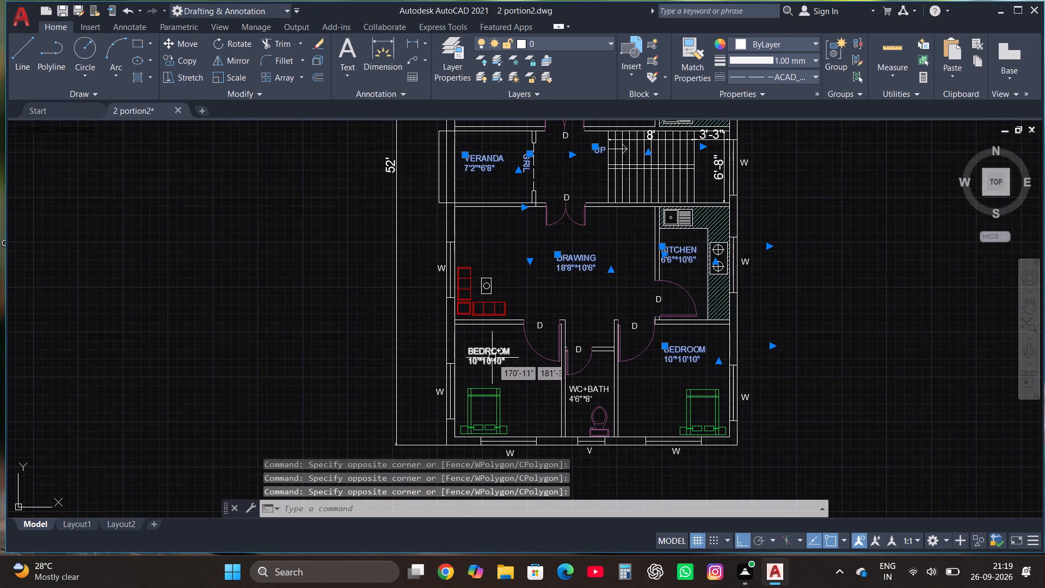
pyautogui.scroll(1, 505, 367)
pyautogui.click(489, 372)
pyautogui.click(476, 333)
pyautogui.scroll(1, 630, 429)
pyautogui.click(627, 427)
pyautogui.click(610, 371)
pyautogui.scroll(-2, 601, 393)
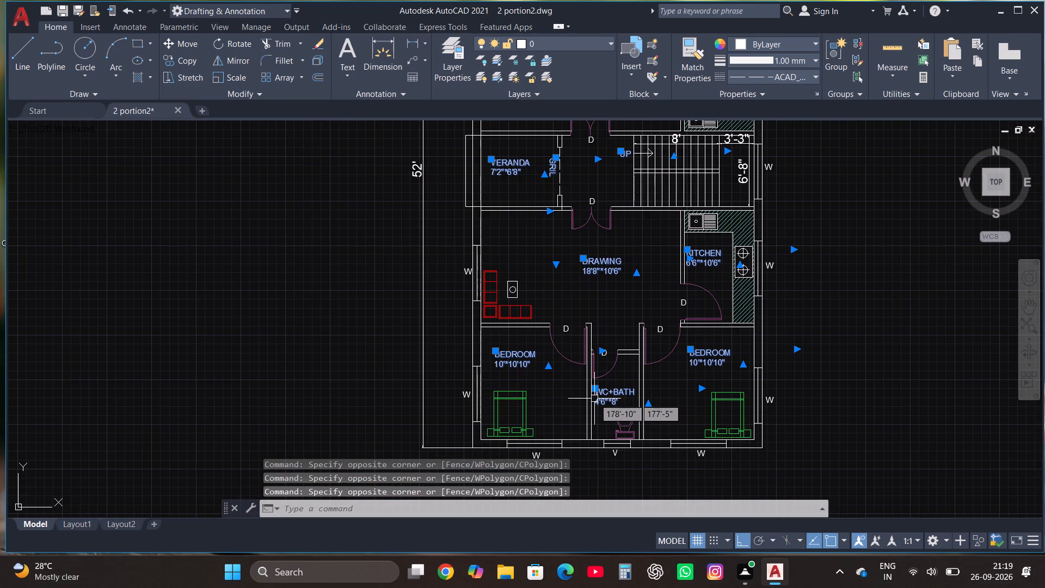
pyautogui.click(552, 44)
pyautogui.click(558, 139)
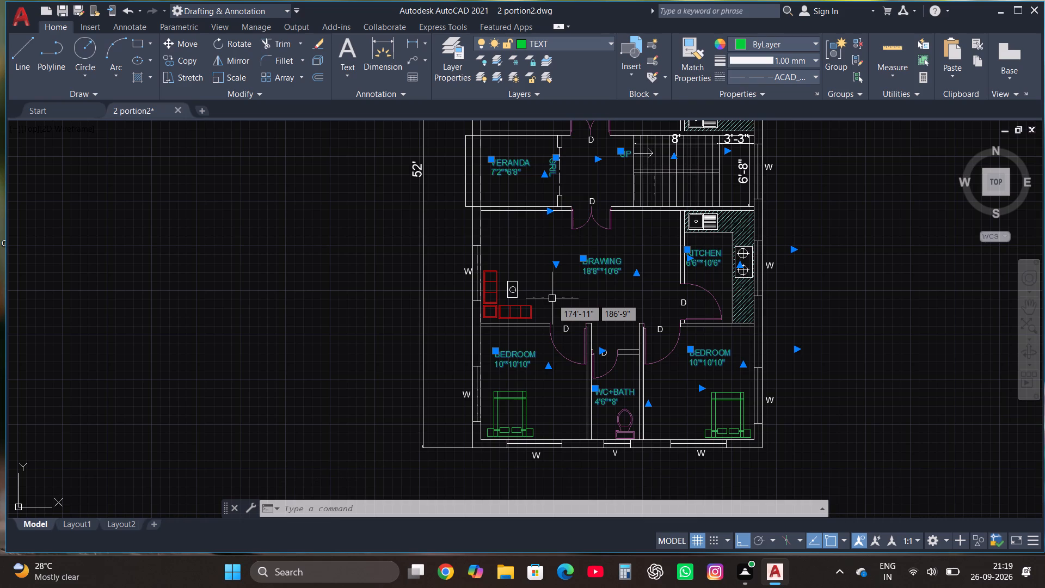
pyautogui.click(555, 40)
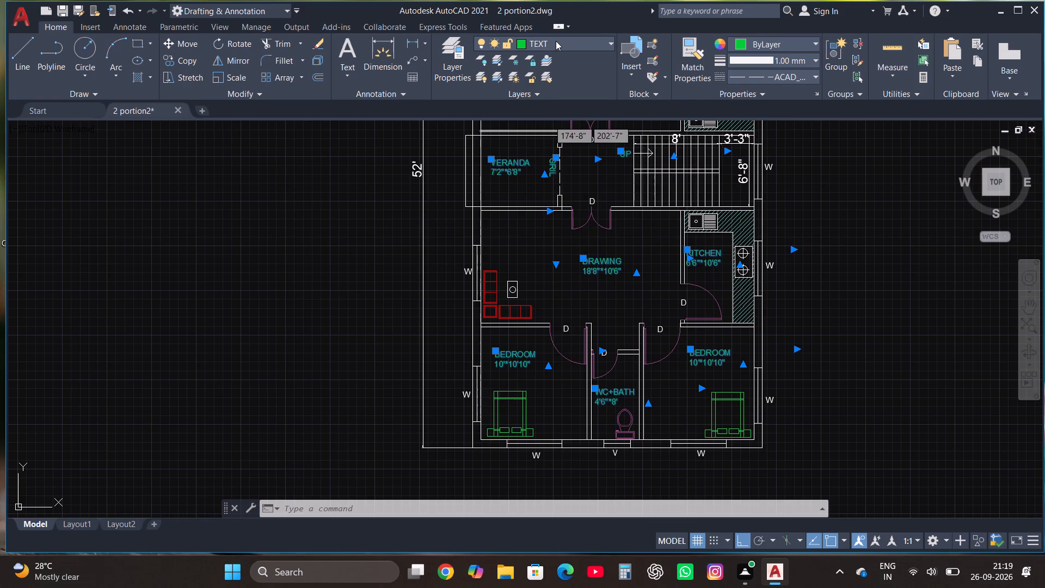
pyautogui.click(550, 113)
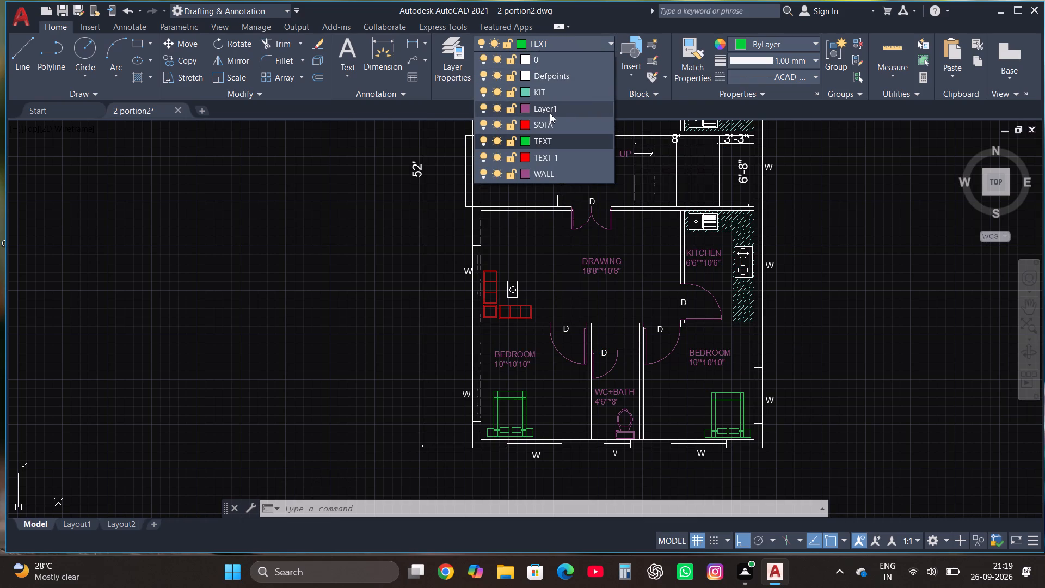
pyautogui.press('Escape')
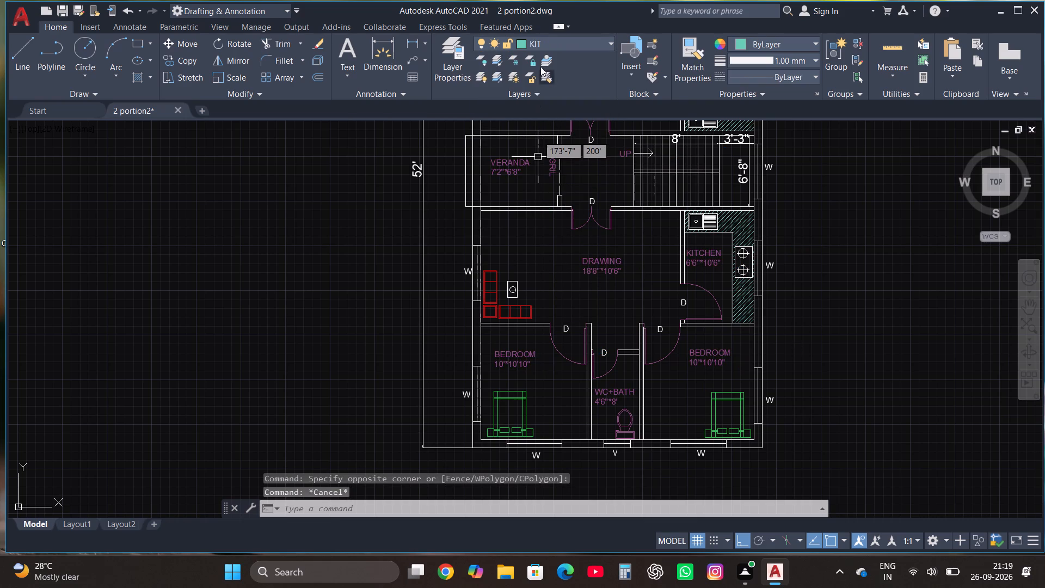
# Change the colour of Layer1 to green, index colour 96.
pyautogui.click(548, 40)
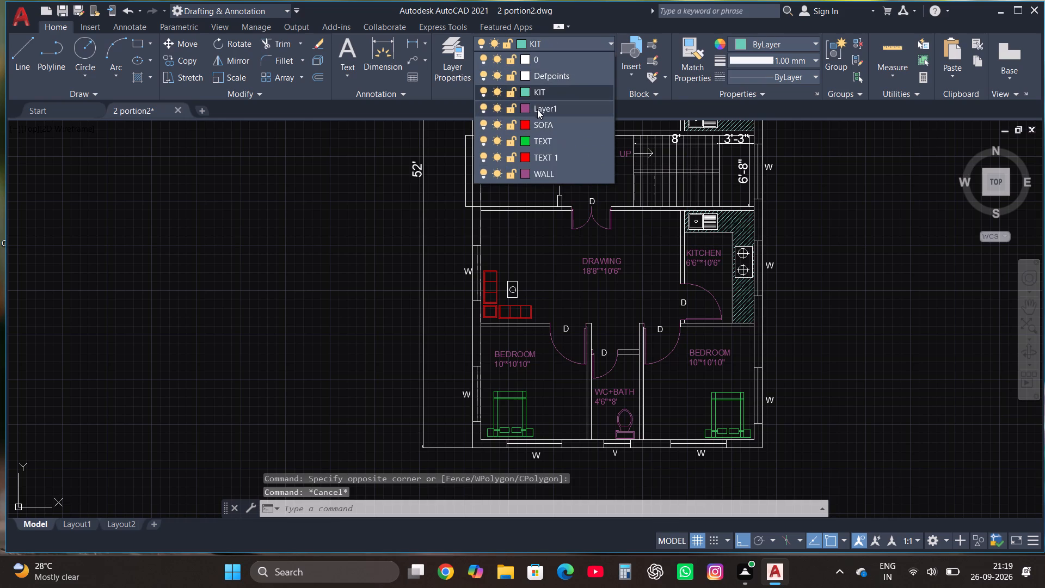
pyautogui.click(522, 107)
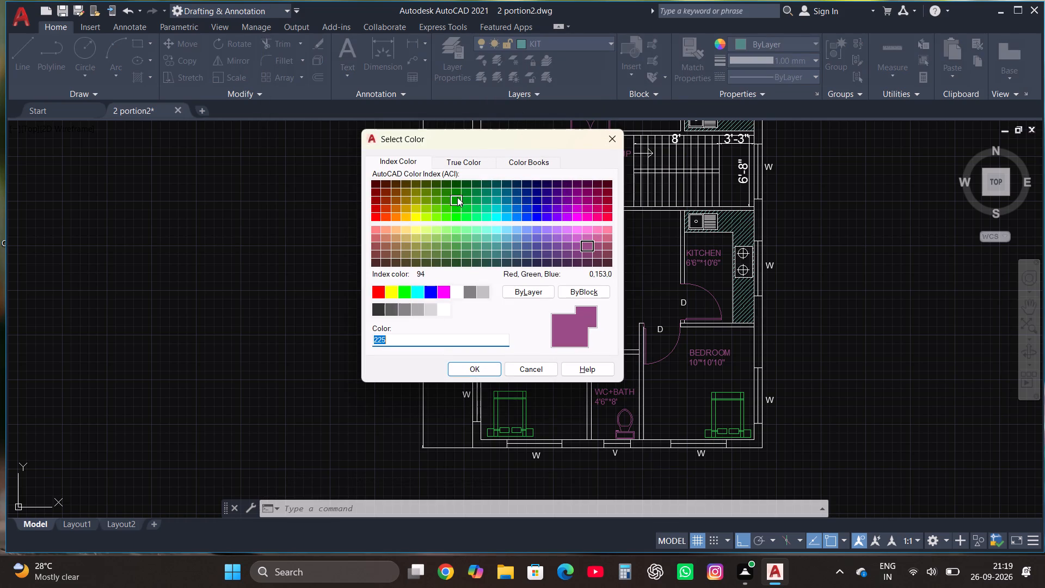
pyautogui.click(457, 196)
pyautogui.click(482, 366)
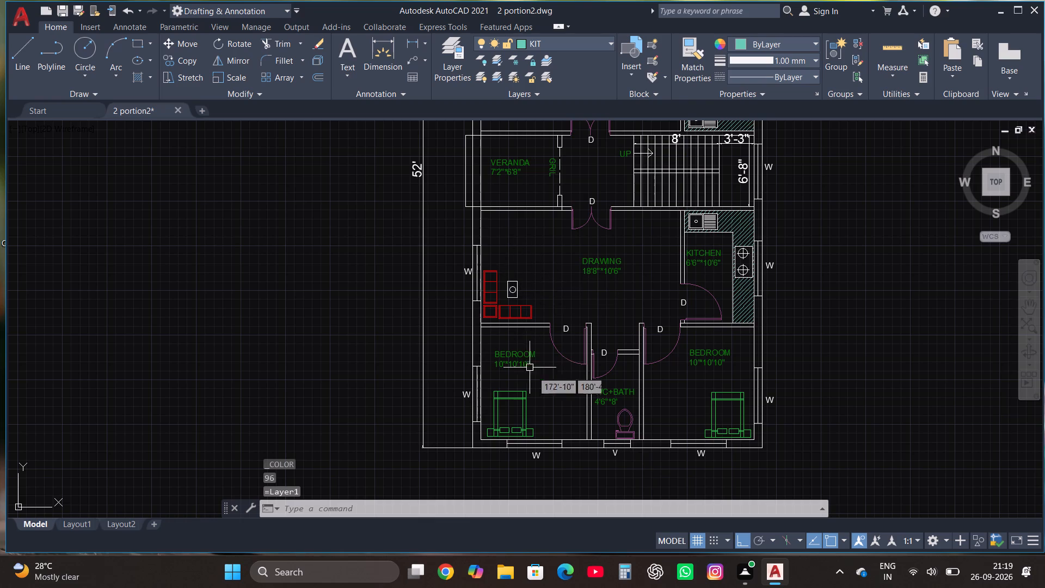
# Change the colour of the TEXT layer to index colour 70.
pyautogui.scroll(-1, 546, 390)
pyautogui.scroll(1, 556, 233)
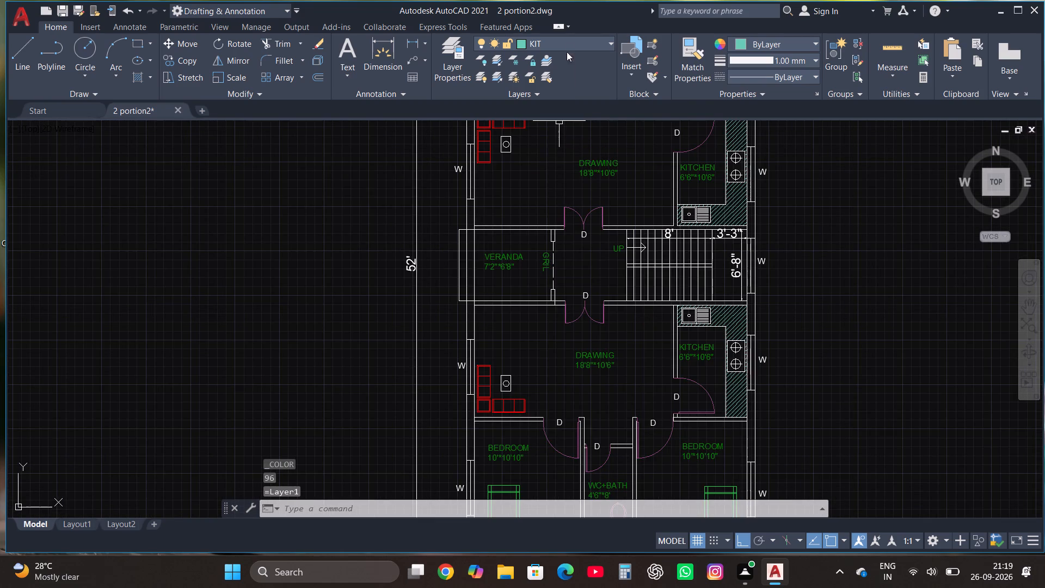
pyautogui.click(569, 43)
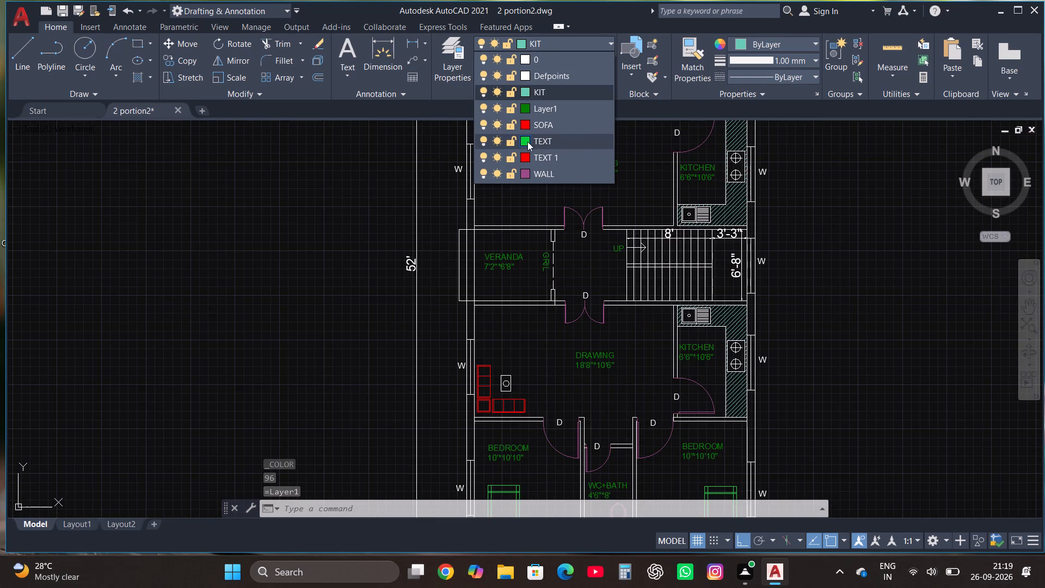
pyautogui.click(527, 142)
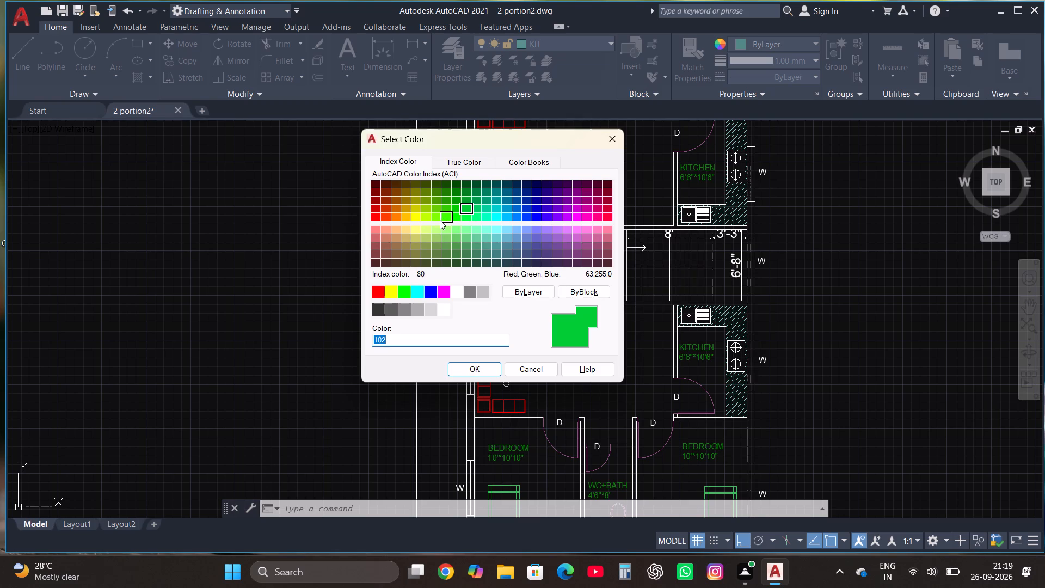
pyautogui.click(438, 220)
pyautogui.click(464, 366)
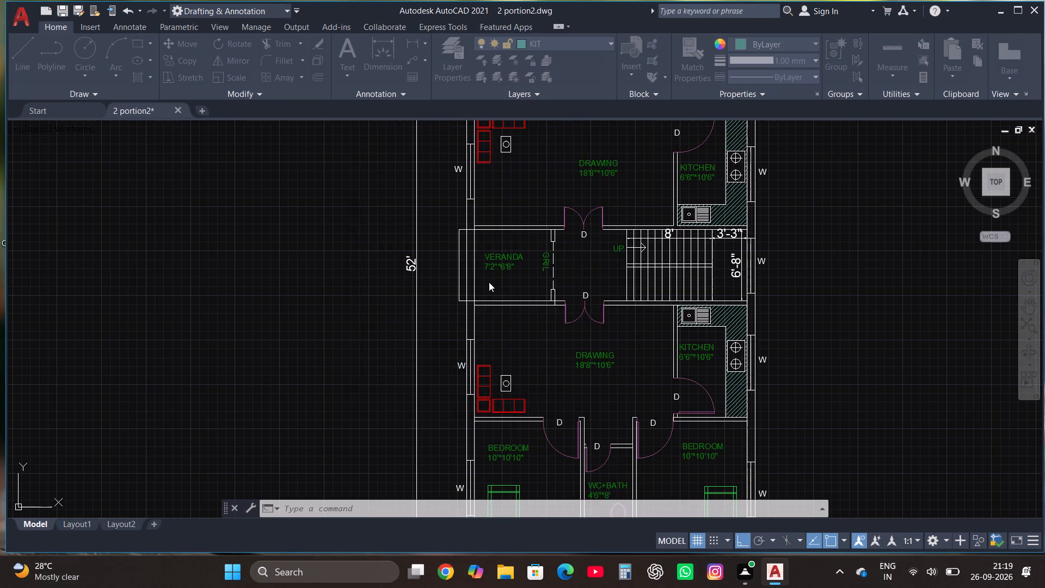
# Select all the staircase tread and divider lines between the two portions and assign them to the WALL layer.
pyautogui.scroll(-1, 492, 271)
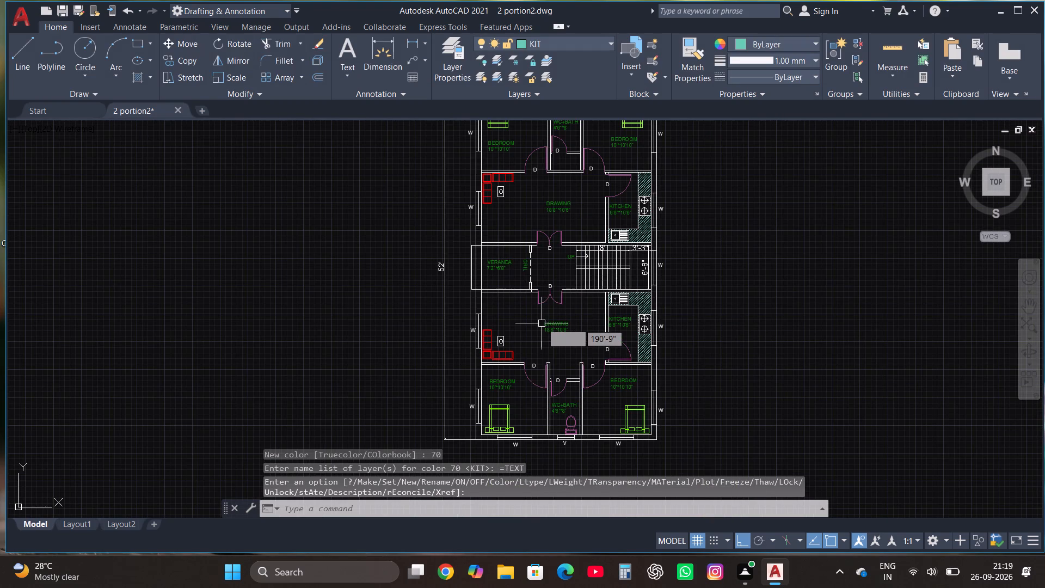
pyautogui.scroll(-1, 520, 402)
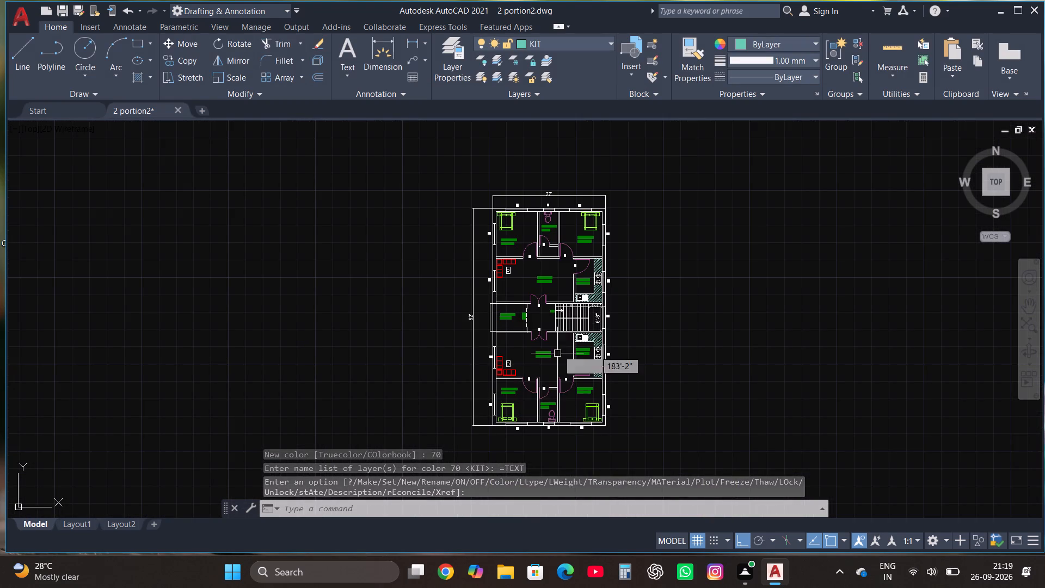
pyautogui.scroll(3, 553, 299)
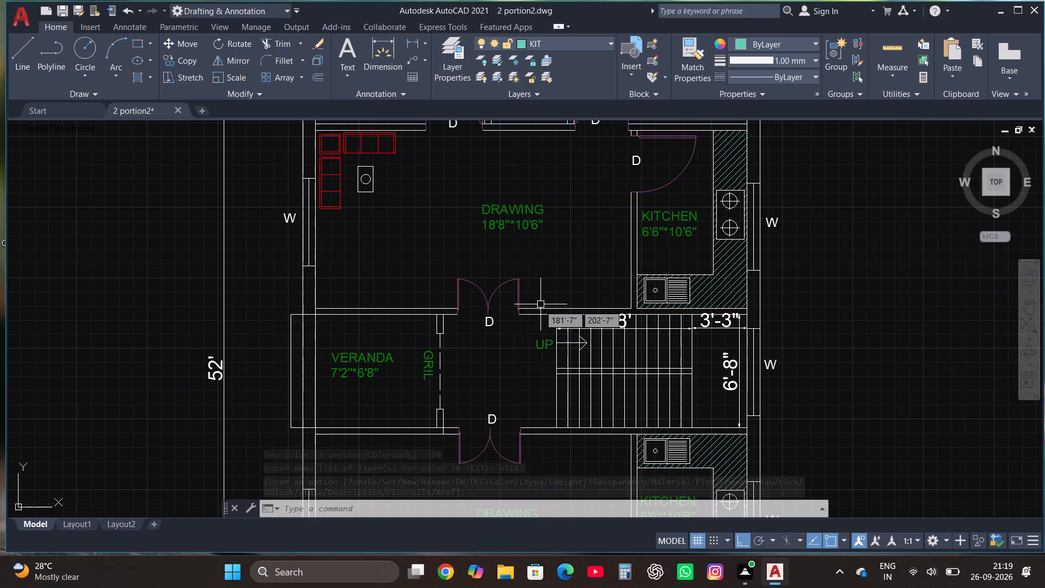
pyautogui.scroll(-1, 537, 312)
pyautogui.scroll(2, 633, 370)
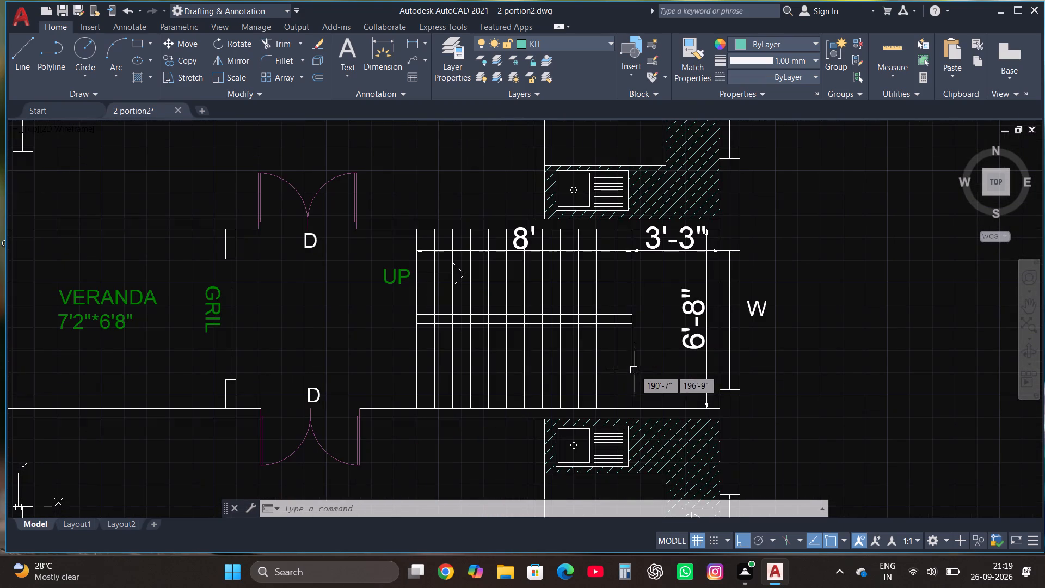
pyautogui.click(644, 365)
pyautogui.click(405, 309)
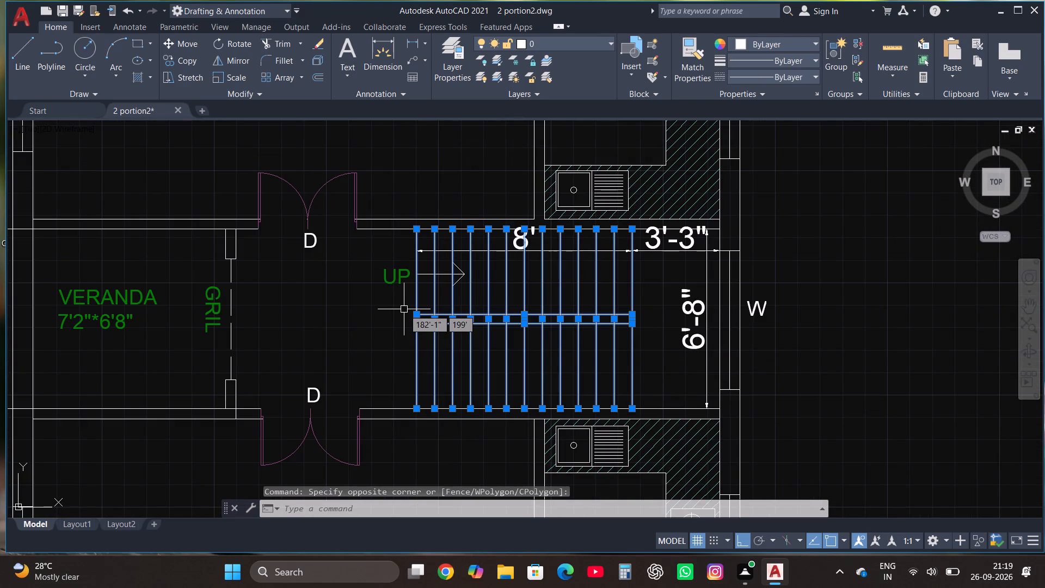
pyautogui.click(573, 45)
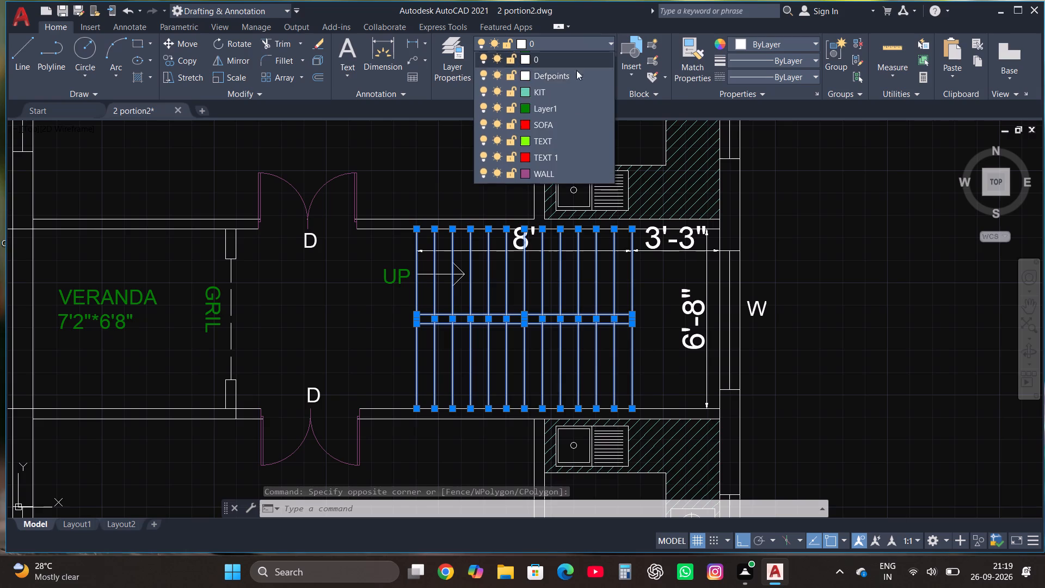
pyautogui.click(561, 175)
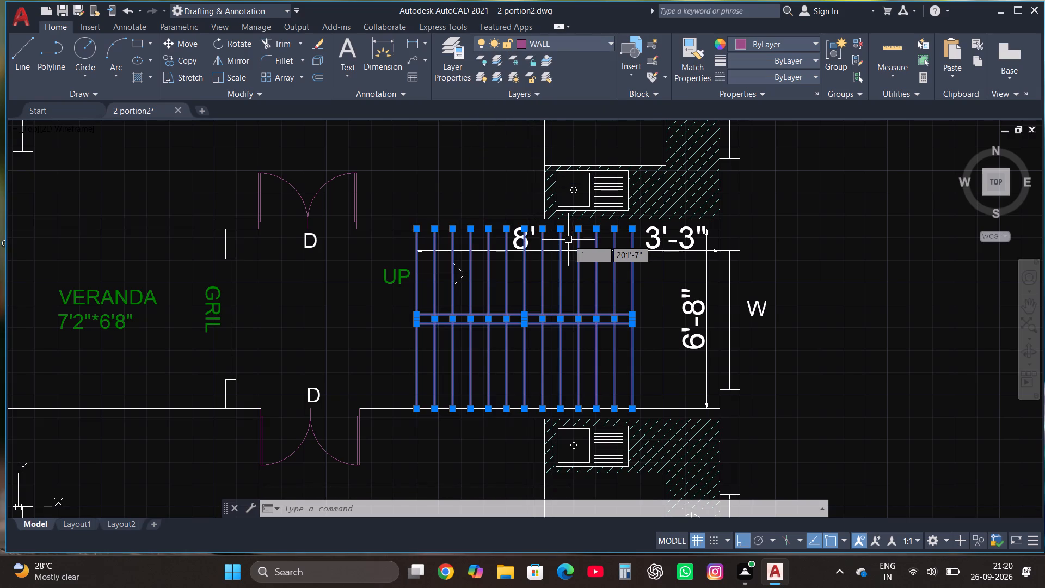
pyautogui.scroll(-1, 568, 249)
pyautogui.press('Escape')
pyautogui.scroll(-2, 583, 263)
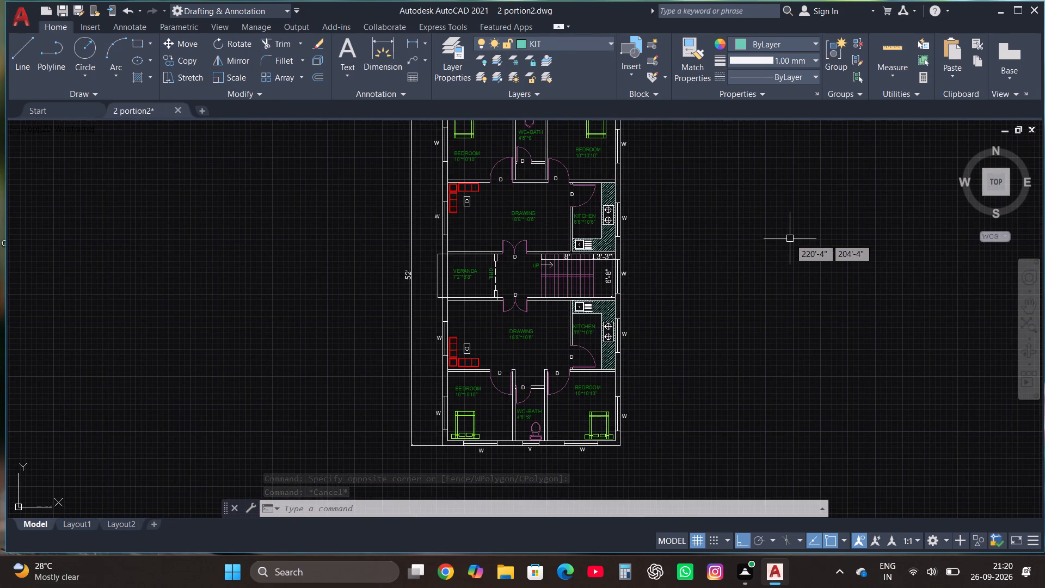
# Assign the upper portion's west bedroom window in the north wall and the bathroom ventilator beside it to the WALL layer.
pyautogui.scroll(-1, 639, 400)
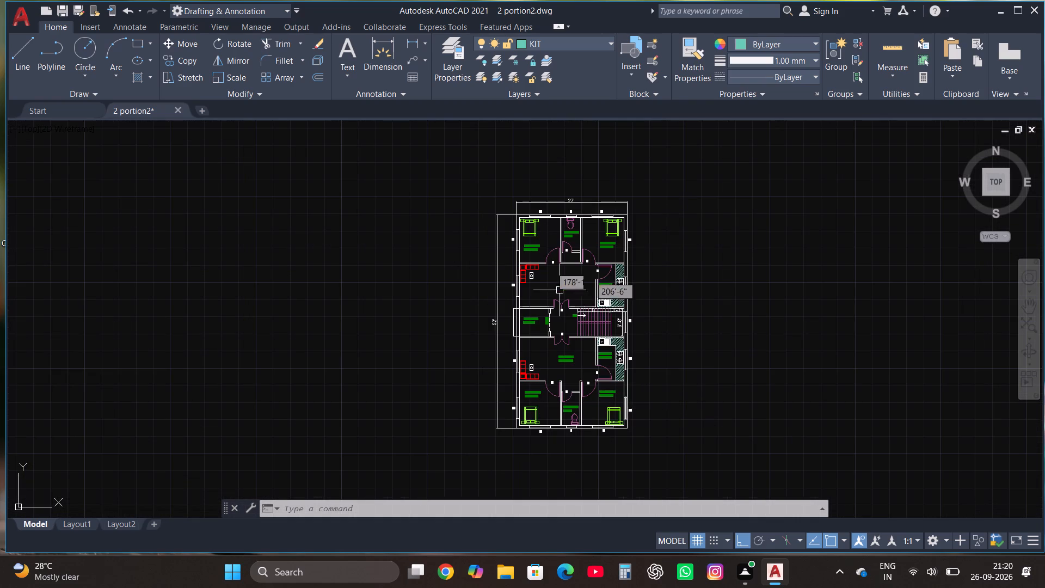
pyautogui.scroll(4, 549, 228)
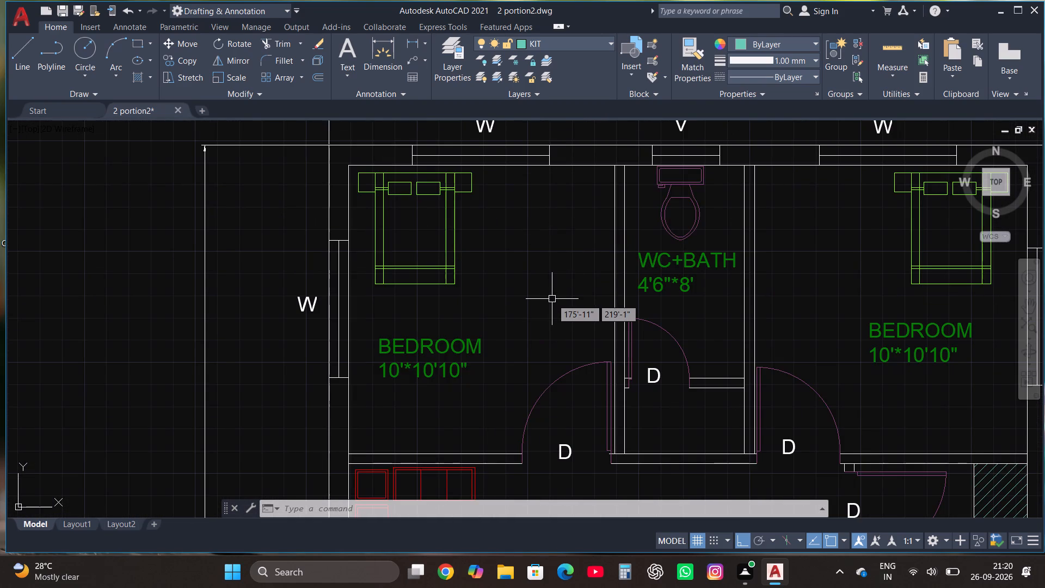
pyautogui.scroll(-1, 545, 310)
pyautogui.scroll(3, 519, 209)
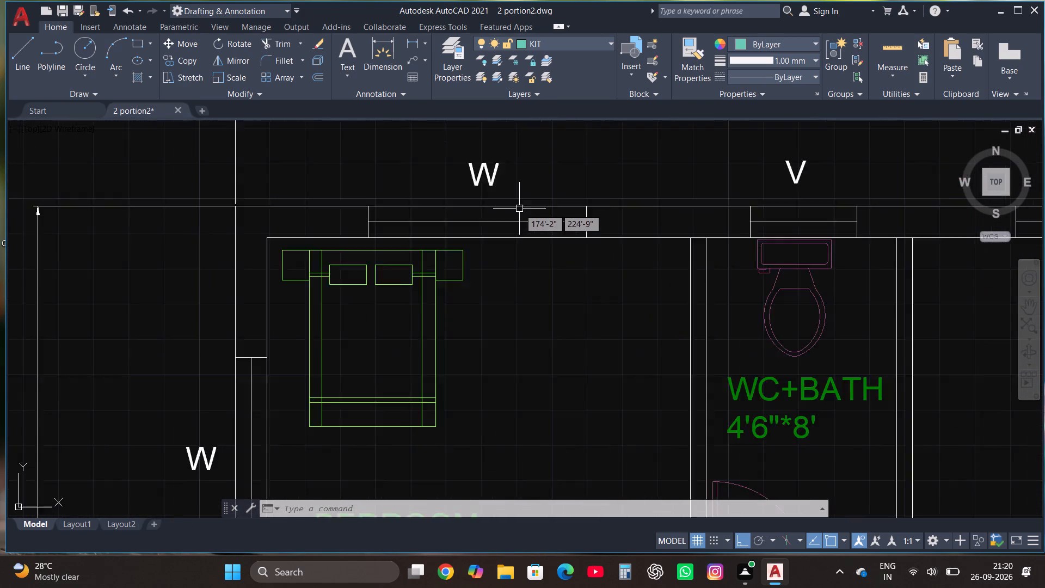
pyautogui.click(643, 241)
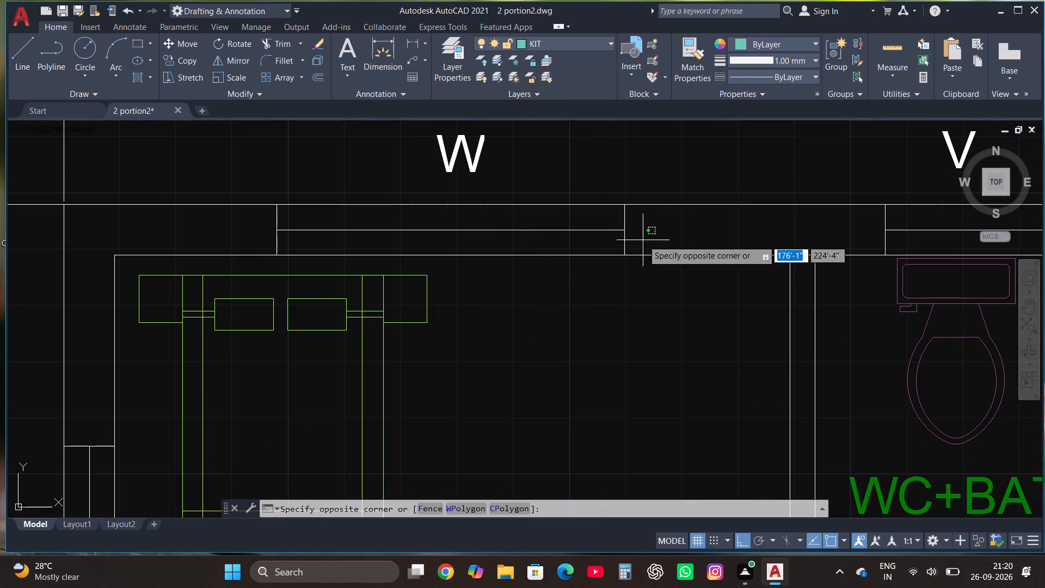
pyautogui.click(335, 227)
pyautogui.scroll(-1, 382, 242)
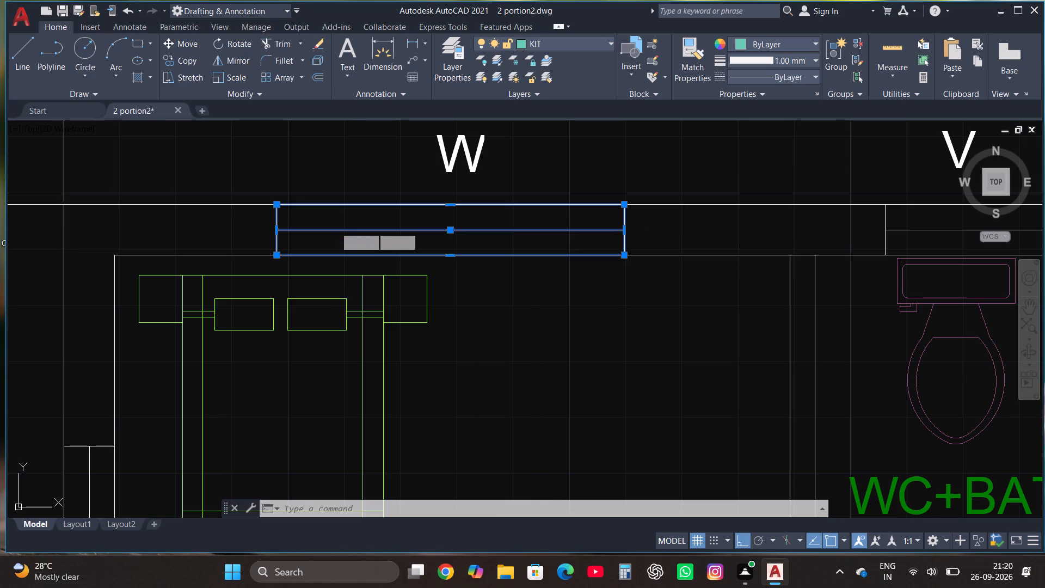
pyautogui.scroll(-2, 376, 246)
pyautogui.scroll(-1, 436, 312)
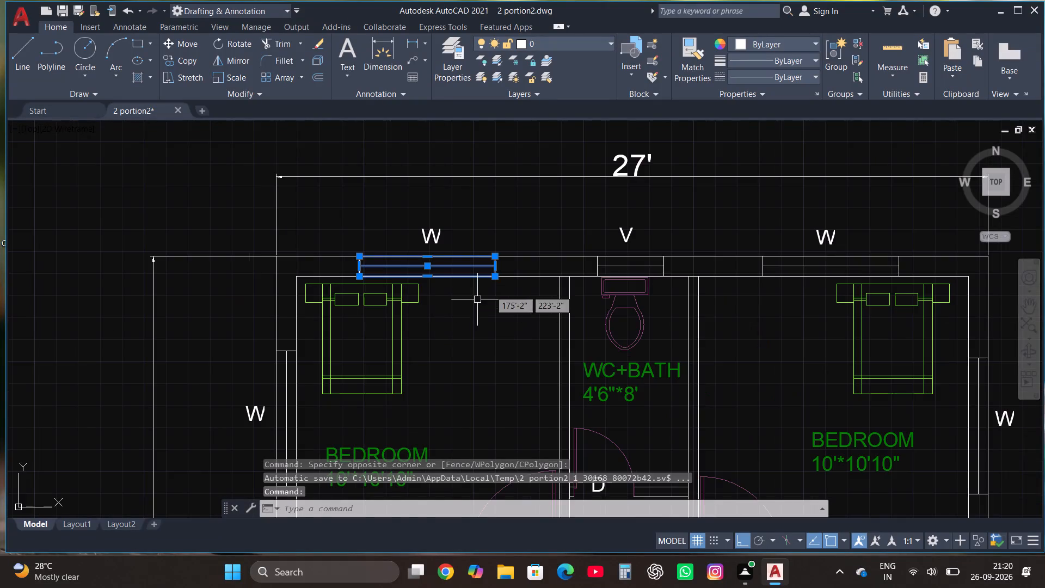
pyautogui.scroll(2, 649, 266)
pyautogui.click(606, 277)
pyautogui.click(594, 261)
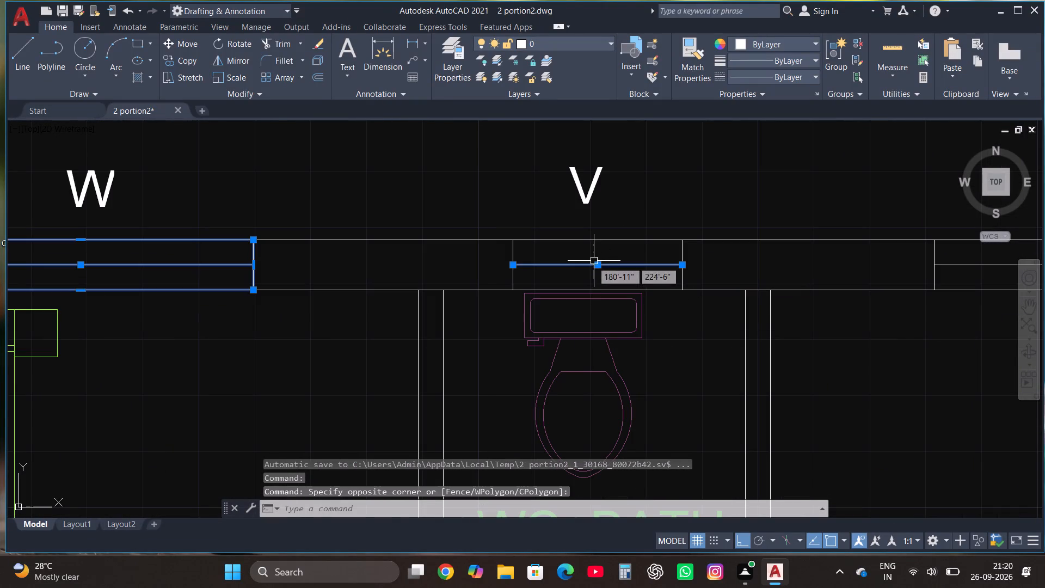
pyautogui.click(515, 274)
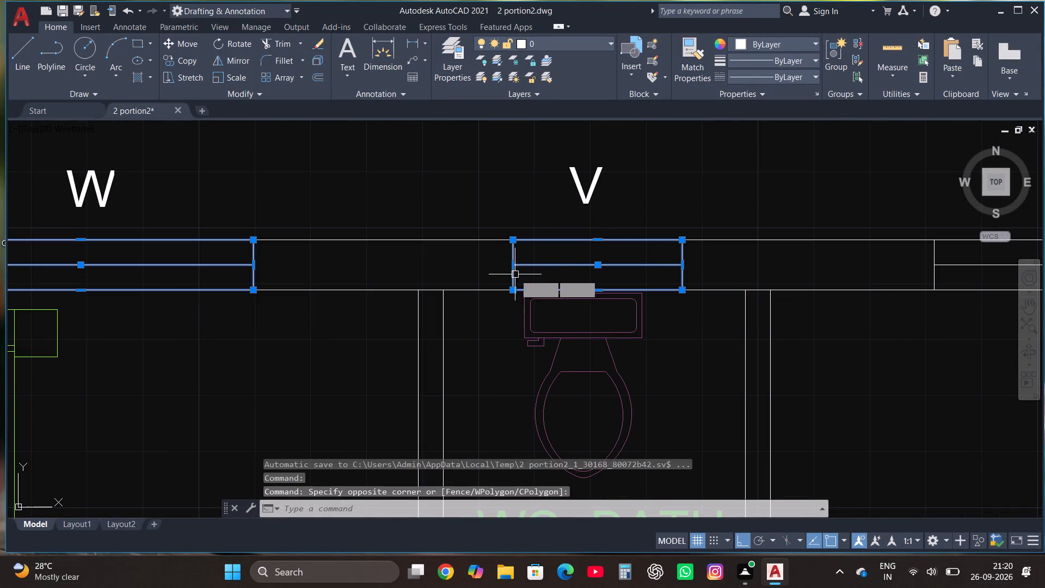
pyautogui.click(546, 44)
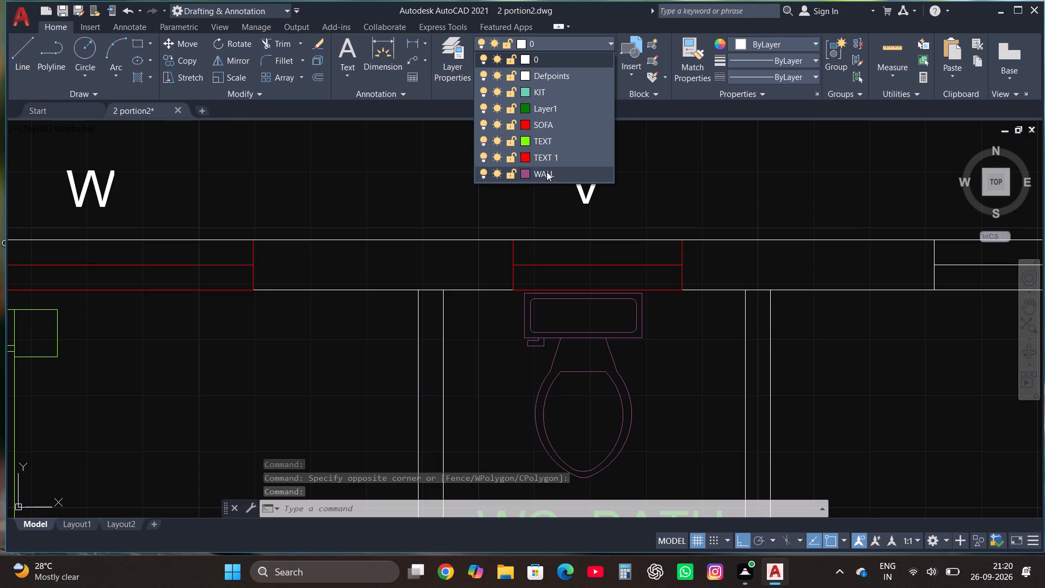
pyautogui.click(546, 171)
pyautogui.press('Escape')
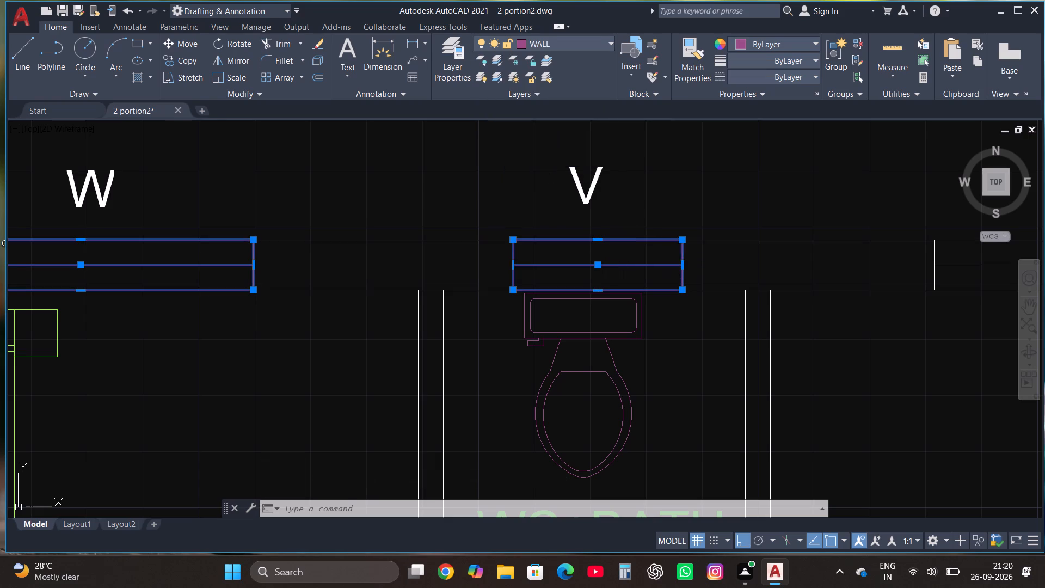
# Save the drawing.
pyautogui.hotkey('ctrl', 's')
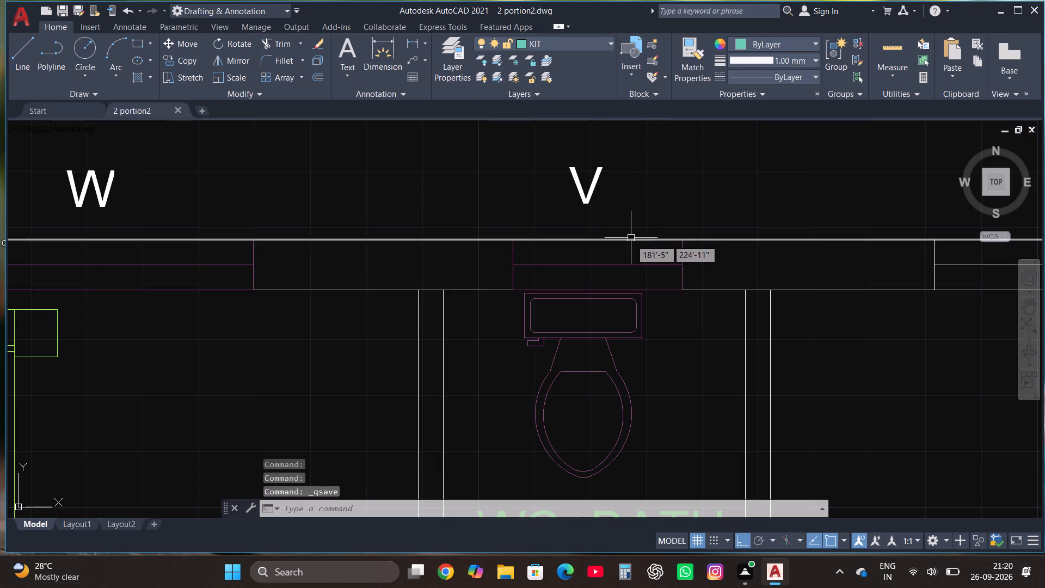
# Make WALL the current layer and fill the north outer wall's segments, including both corners, with a SOLID hatch.
pyautogui.scroll(-3, 557, 290)
pyautogui.scroll(-2, 679, 387)
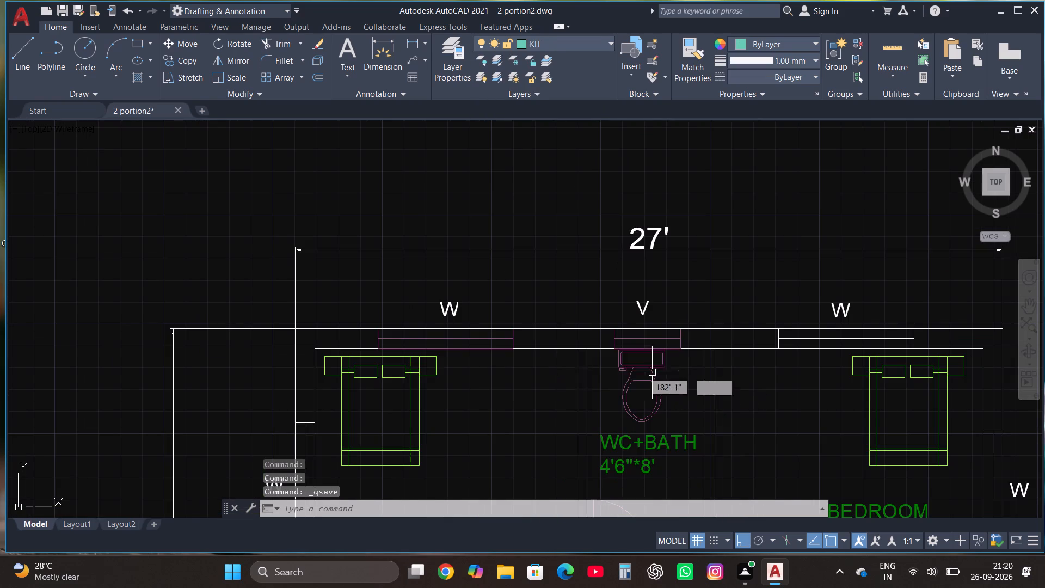
pyautogui.scroll(2, 359, 348)
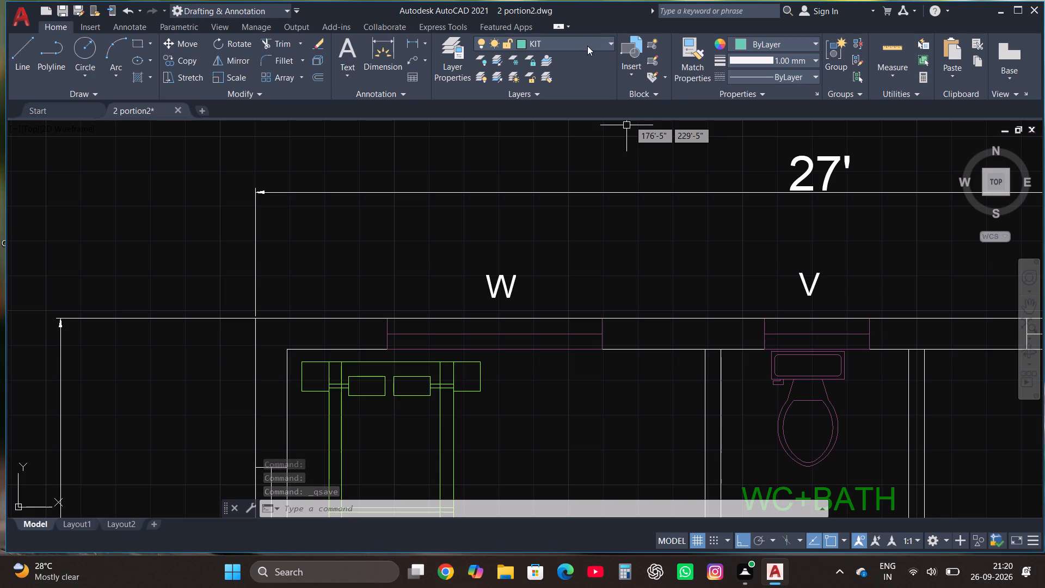
pyautogui.click(587, 43)
pyautogui.click(562, 171)
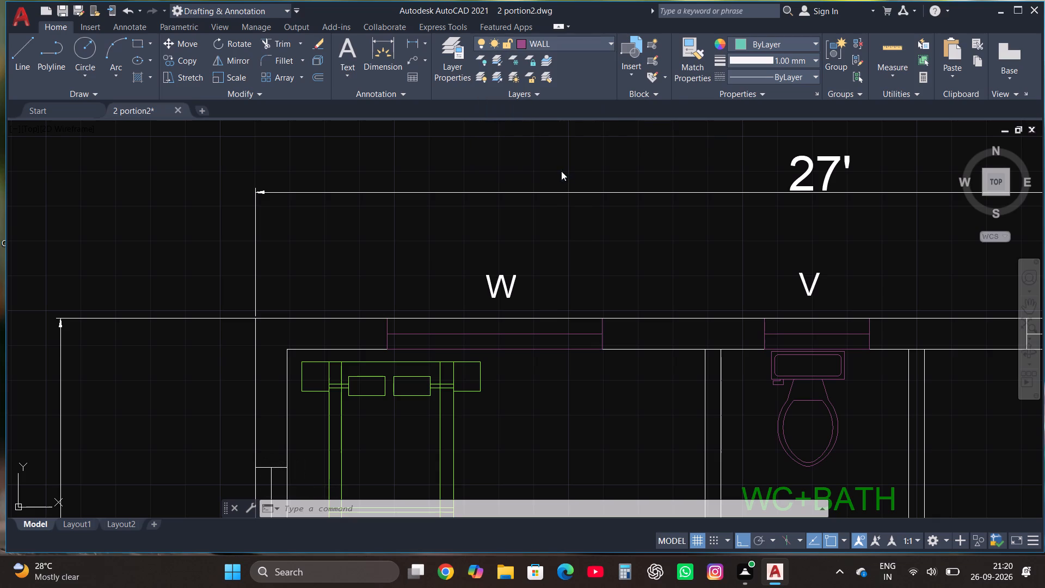
pyautogui.press('h')
pyautogui.press('Return')
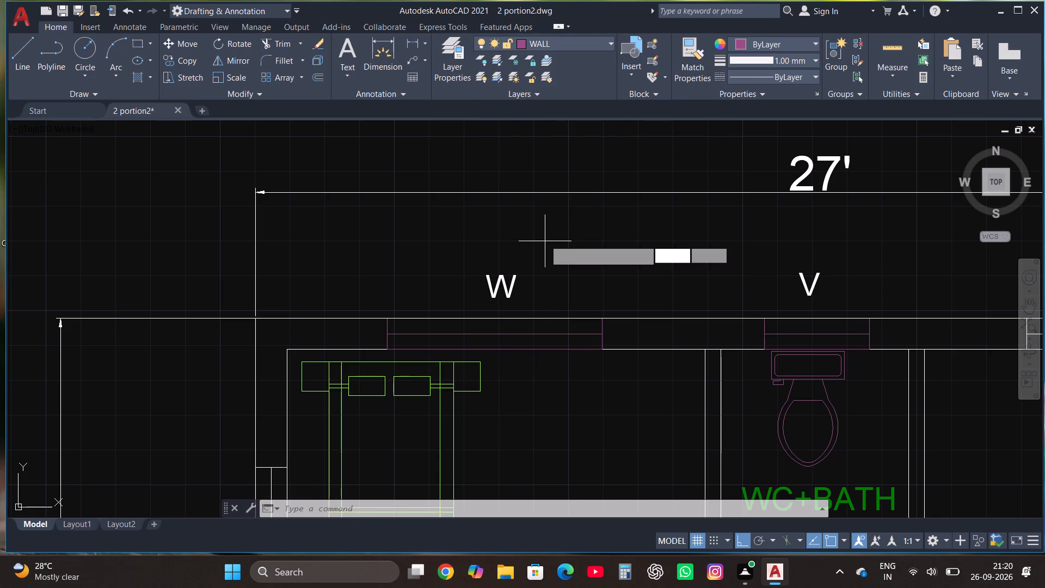
pyautogui.click(354, 341)
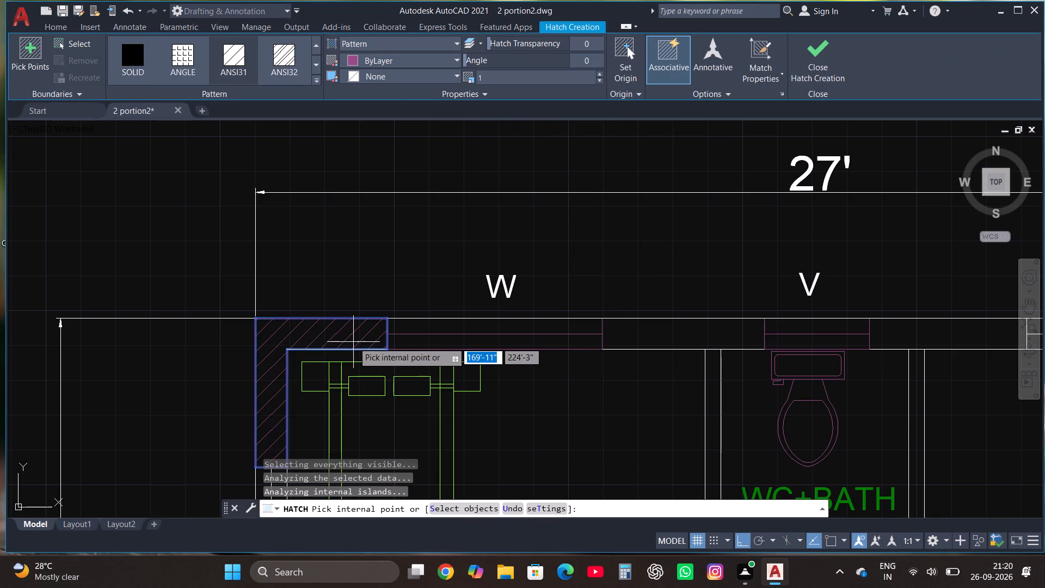
pyautogui.click(131, 56)
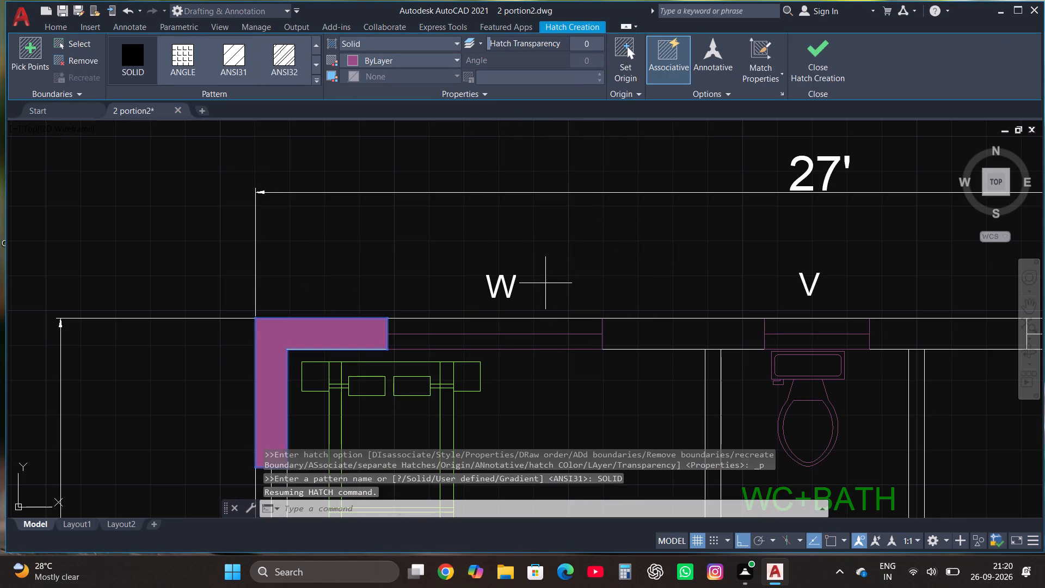
pyautogui.click(623, 330)
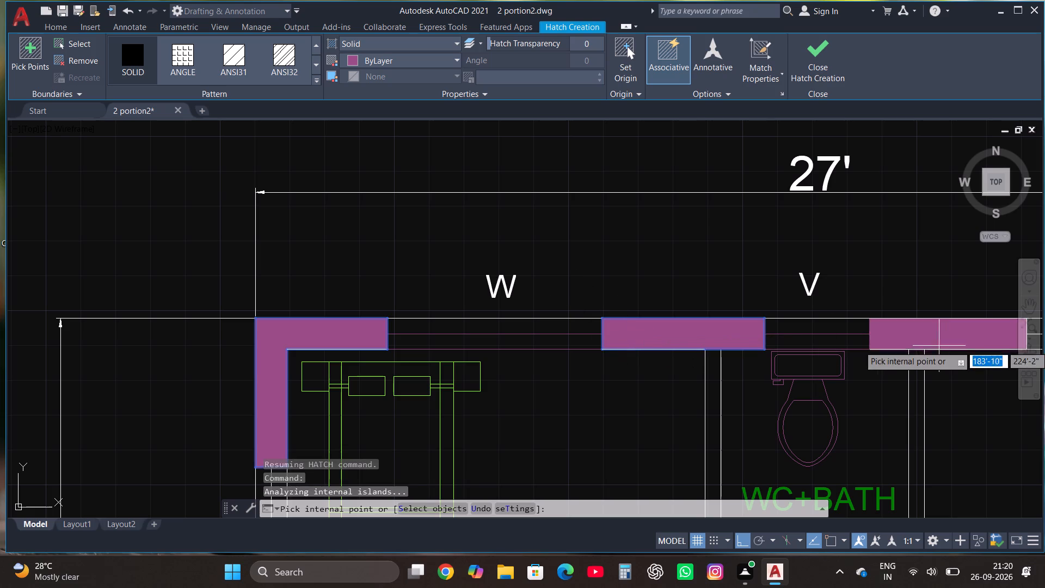
pyautogui.click(942, 346)
pyautogui.scroll(-3, 587, 311)
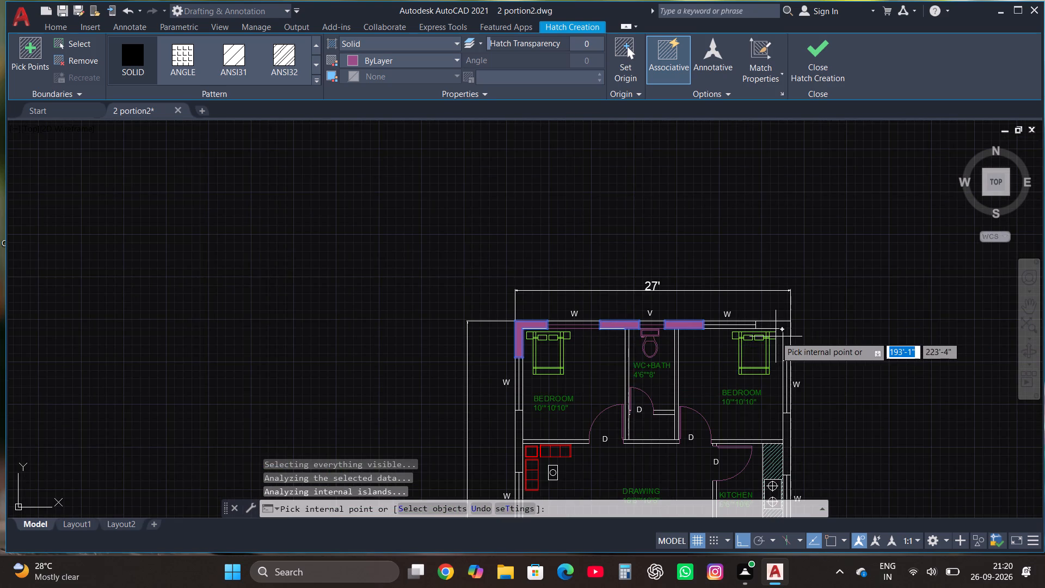
pyautogui.scroll(4, 776, 335)
pyautogui.click(767, 287)
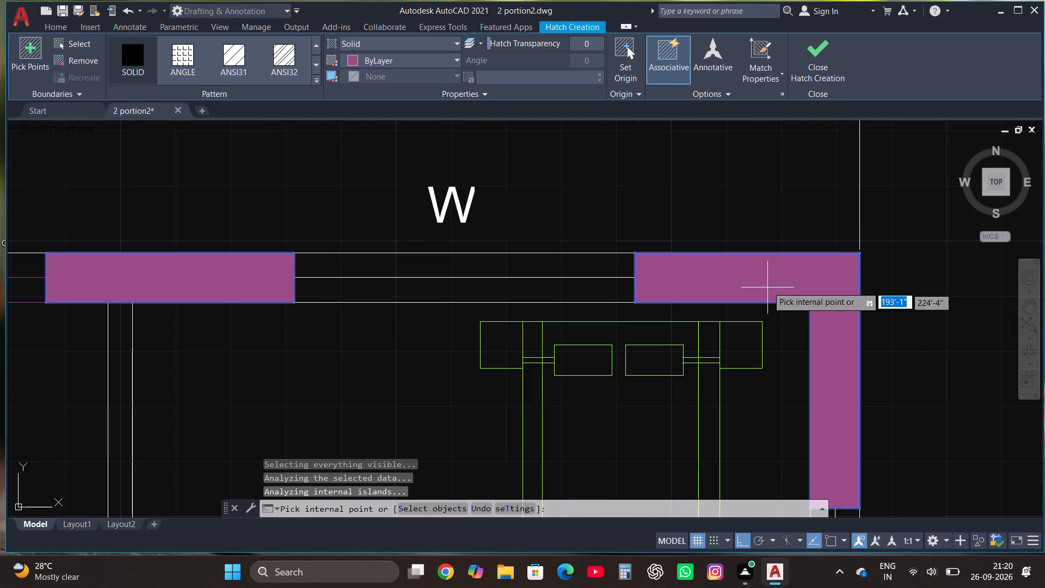
# Add the east outer wall segment between the upper bedroom and kitchen windows to the solid hatch.
pyautogui.scroll(-4, 770, 236)
pyautogui.scroll(3, 787, 367)
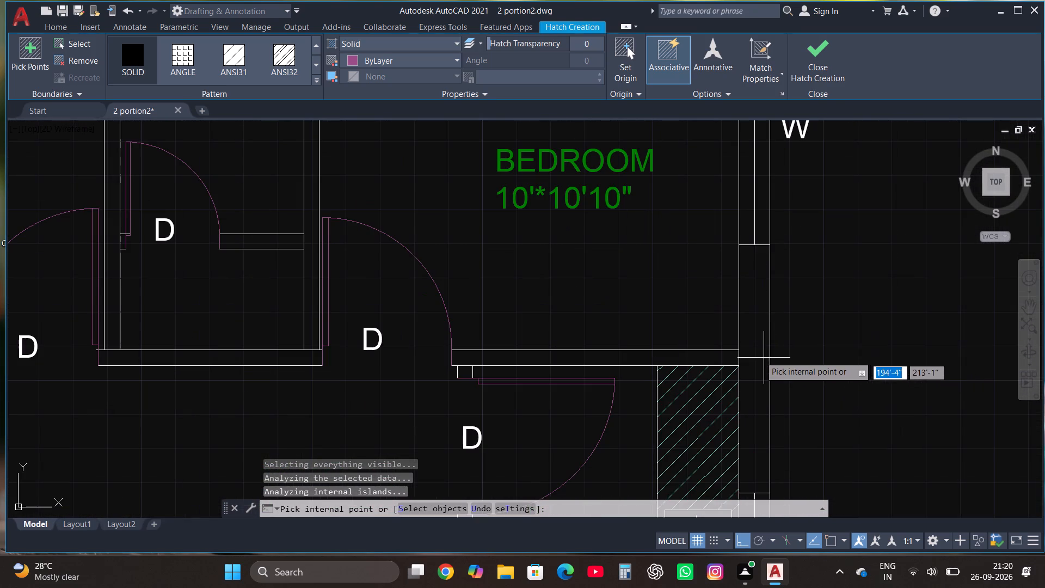
pyautogui.click(758, 354)
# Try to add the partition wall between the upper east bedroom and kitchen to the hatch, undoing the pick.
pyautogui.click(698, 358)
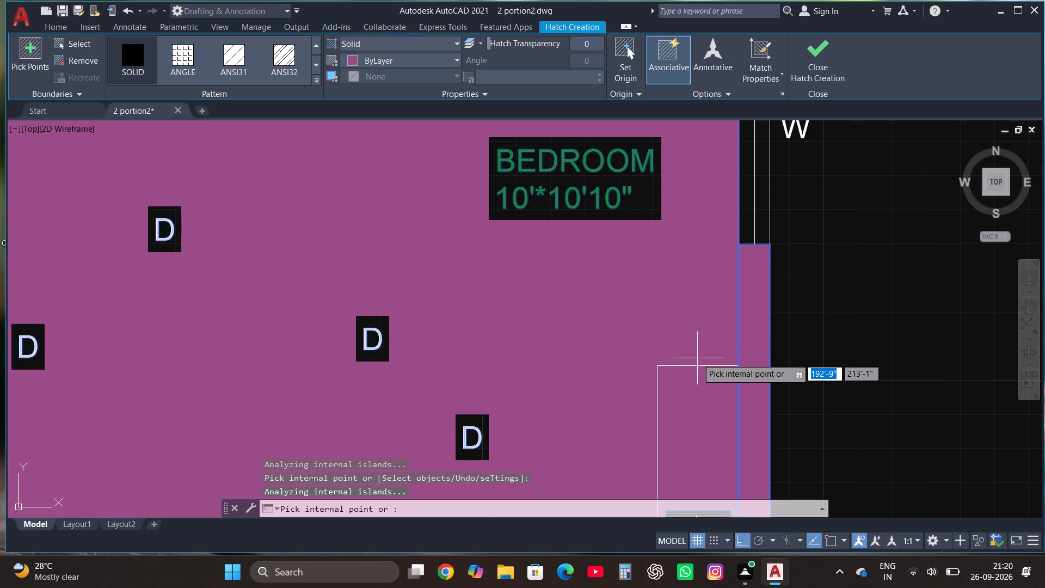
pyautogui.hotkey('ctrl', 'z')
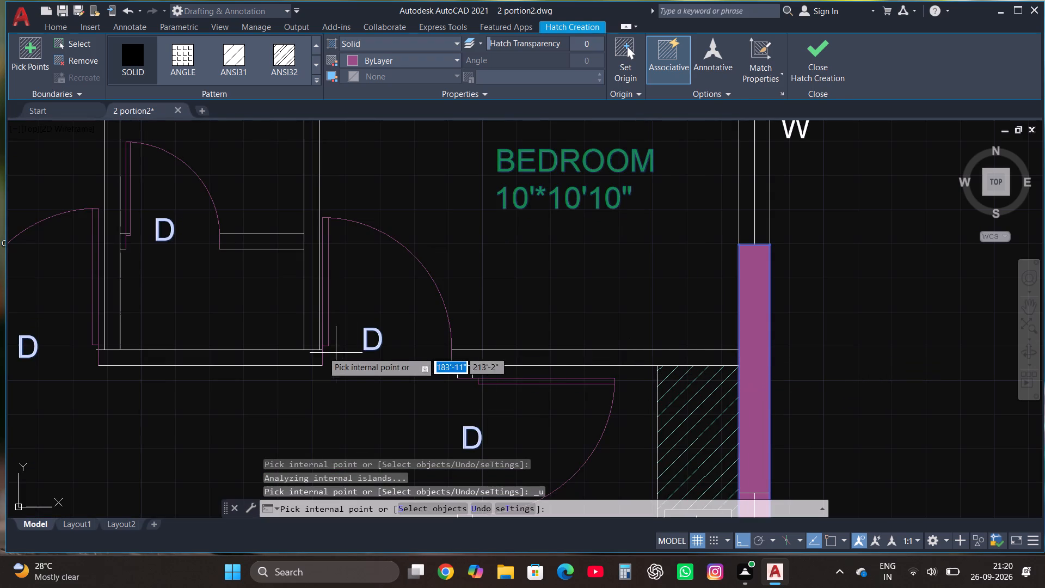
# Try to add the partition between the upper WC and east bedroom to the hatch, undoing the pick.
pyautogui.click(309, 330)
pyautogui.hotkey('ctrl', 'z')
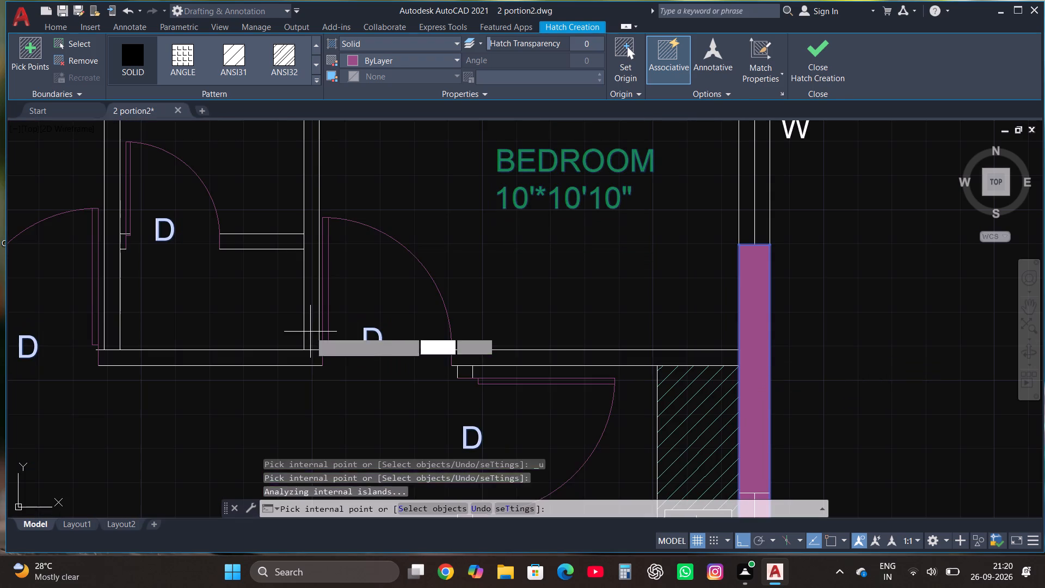
# Add the upper kitchen door's wall stub and the wall pieces on both sides of the WC door to the solid hatch.
pyautogui.click(462, 369)
pyautogui.scroll(-2, 494, 358)
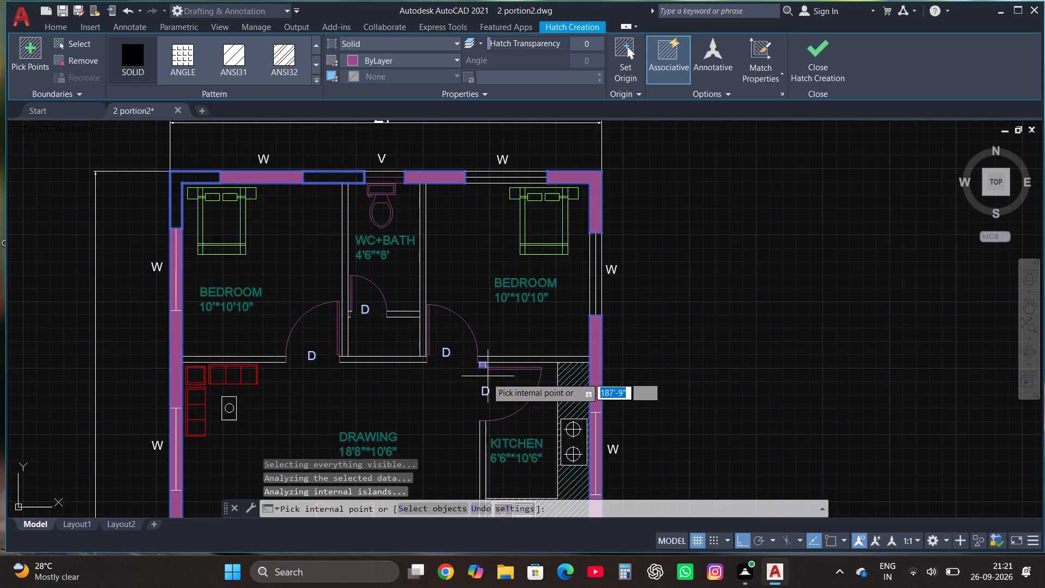
pyautogui.scroll(3, 346, 304)
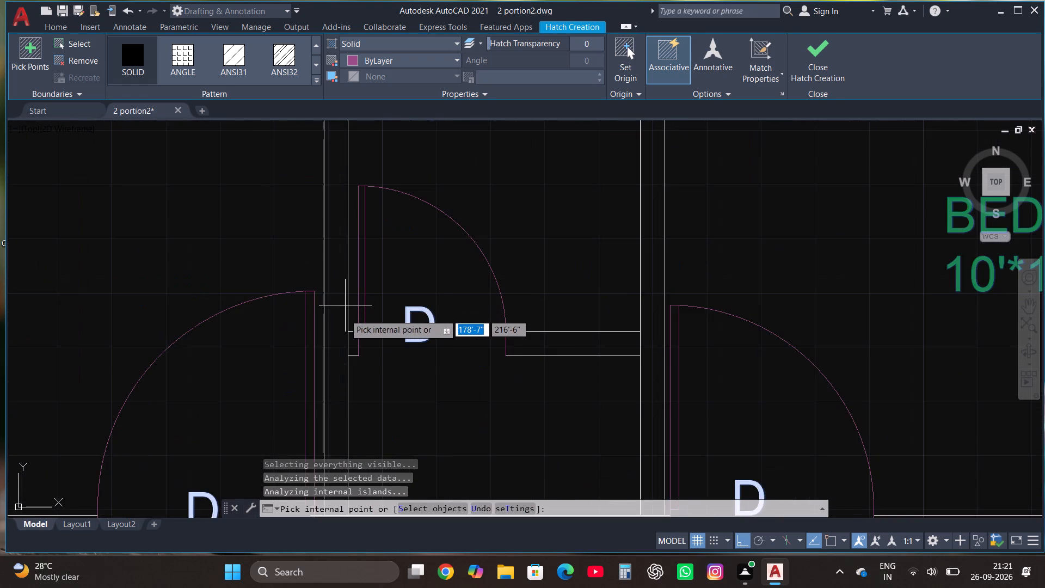
pyautogui.scroll(1, 348, 351)
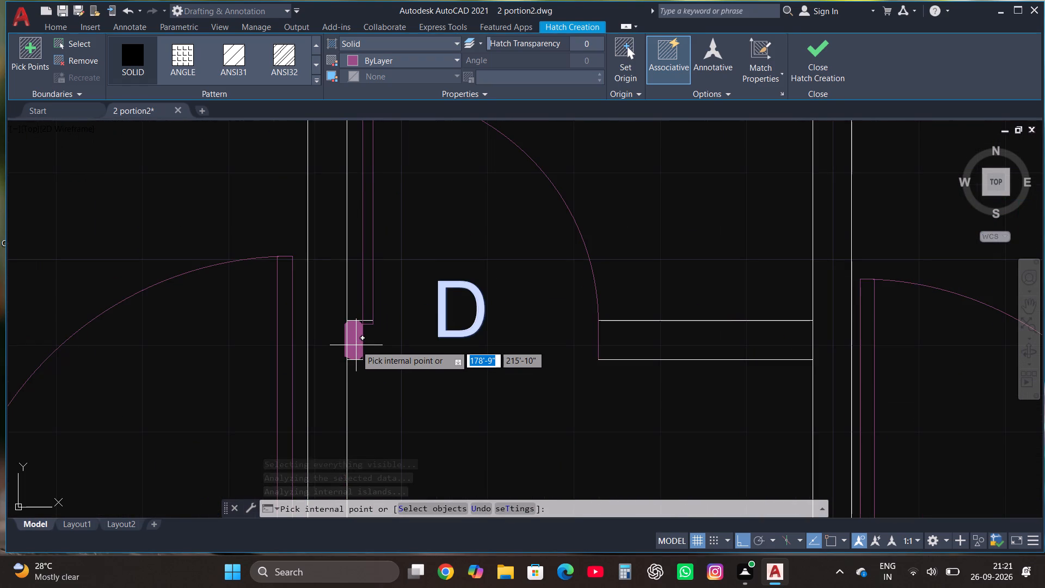
pyautogui.click(356, 345)
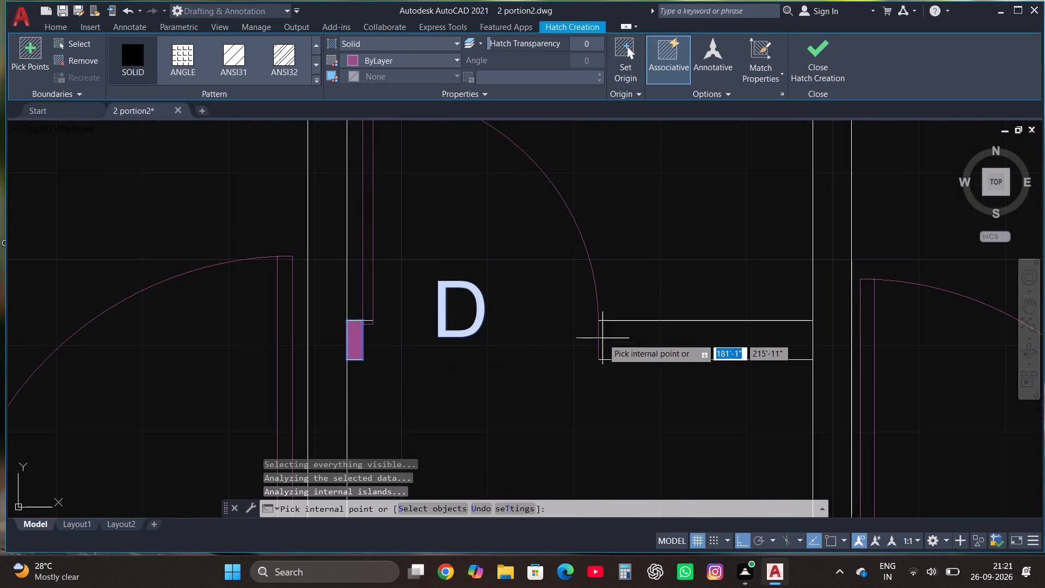
pyautogui.click(660, 333)
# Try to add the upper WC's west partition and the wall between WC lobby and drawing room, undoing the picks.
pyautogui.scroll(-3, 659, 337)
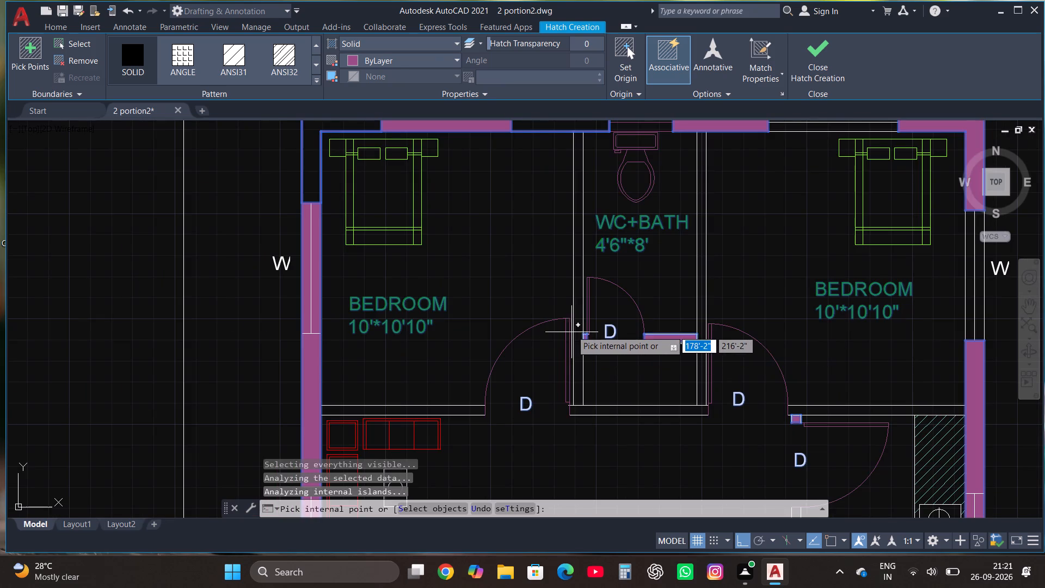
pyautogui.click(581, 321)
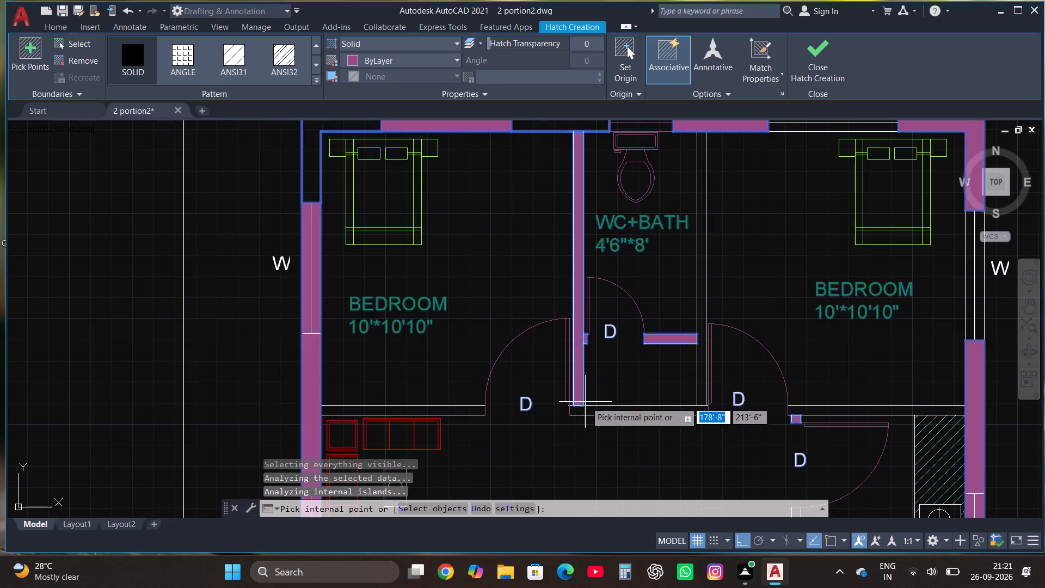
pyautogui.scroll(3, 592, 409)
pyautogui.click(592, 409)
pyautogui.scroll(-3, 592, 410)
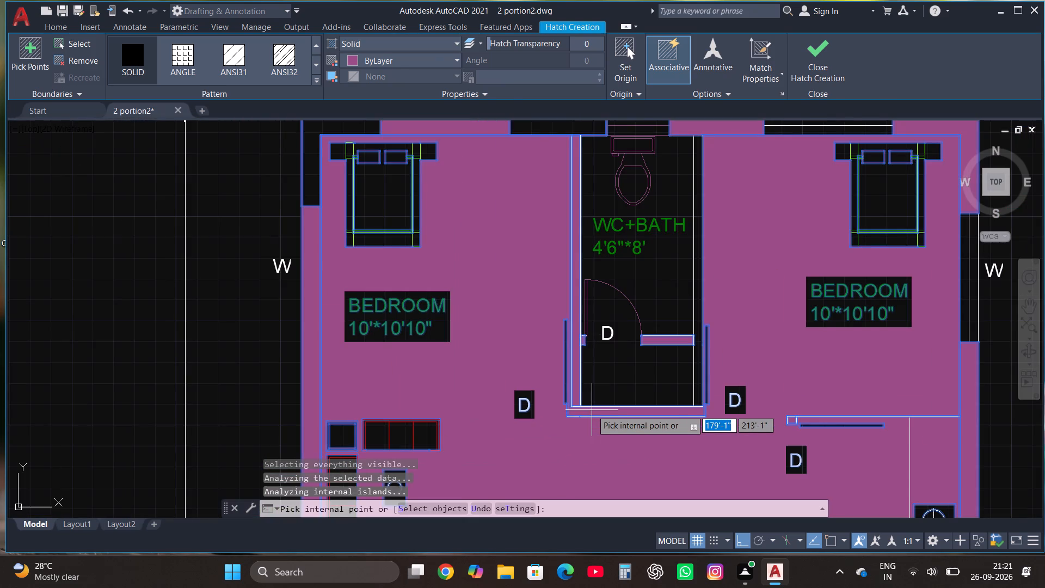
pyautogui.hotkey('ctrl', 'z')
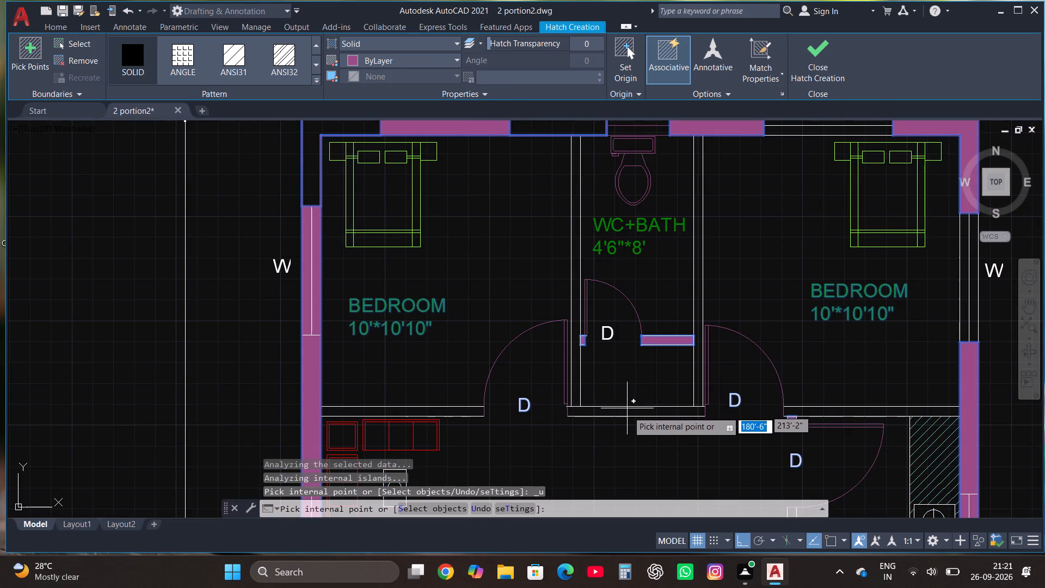
# Hatch the drawing-room-side walls of the upper WC lobby and west bedroom plus both WC side partitions, and finish the solid hatch.
pyautogui.click(629, 413)
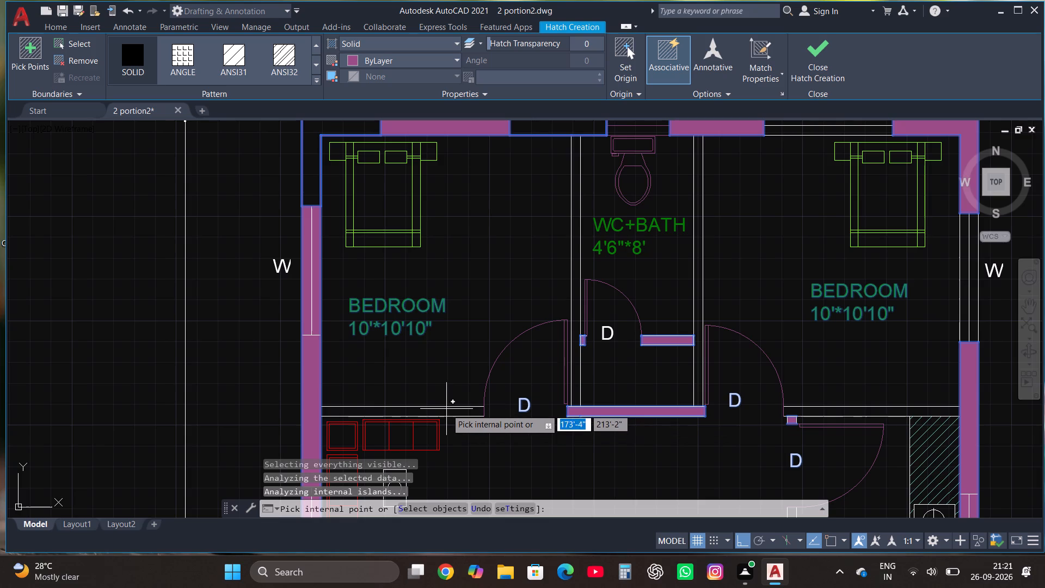
pyautogui.click(437, 414)
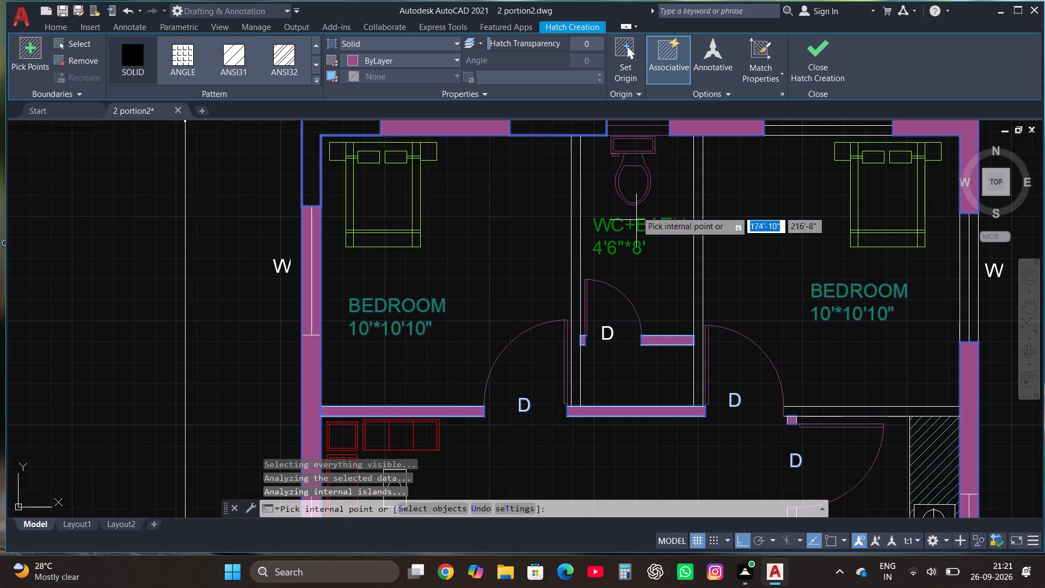
pyautogui.click(576, 280)
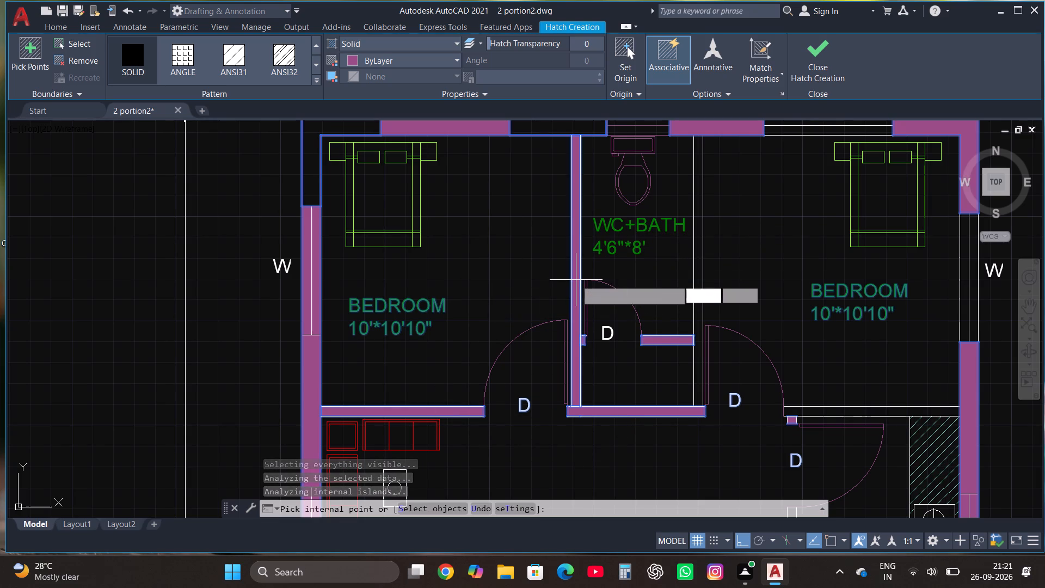
pyautogui.click(699, 279)
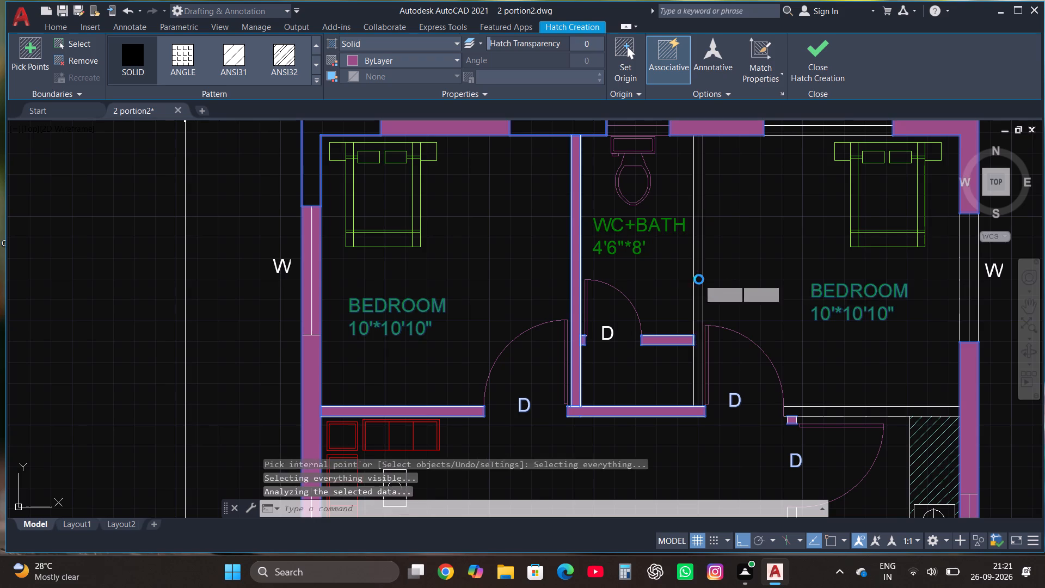
pyautogui.scroll(-2, 690, 311)
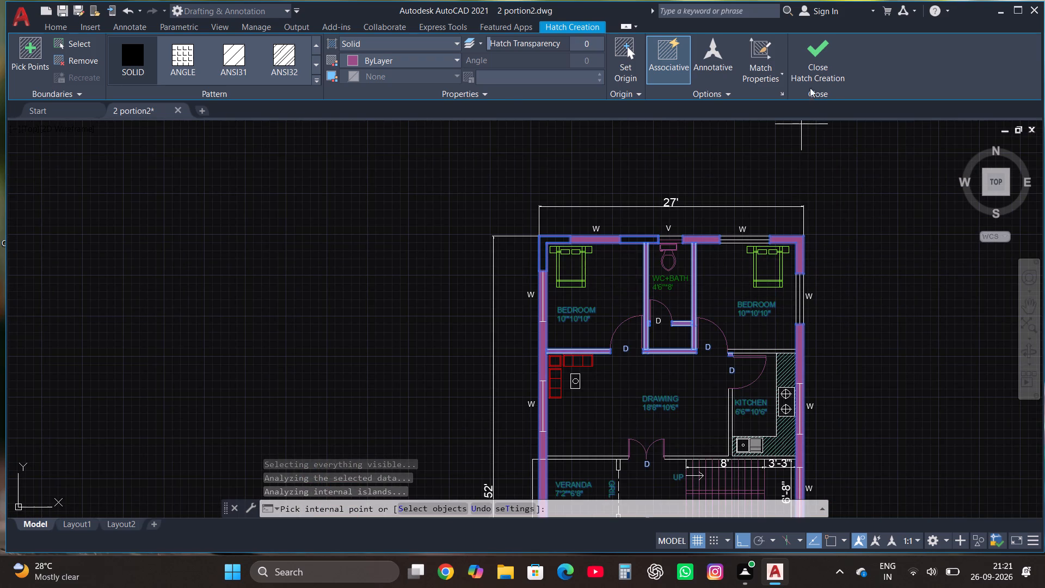
pyautogui.click(814, 60)
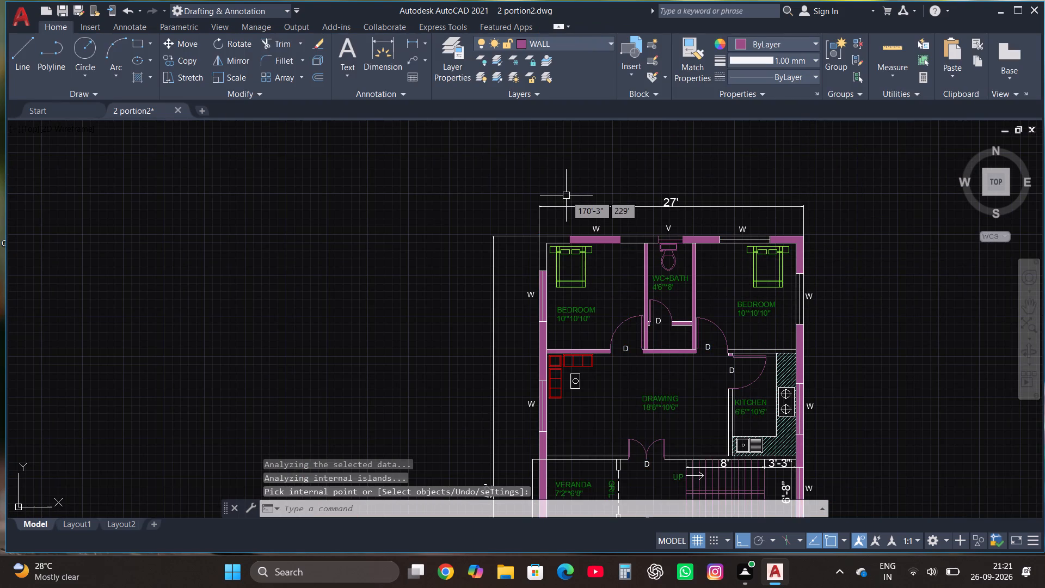
# Save the drawing.
pyautogui.hotkey('ctrl', 's')
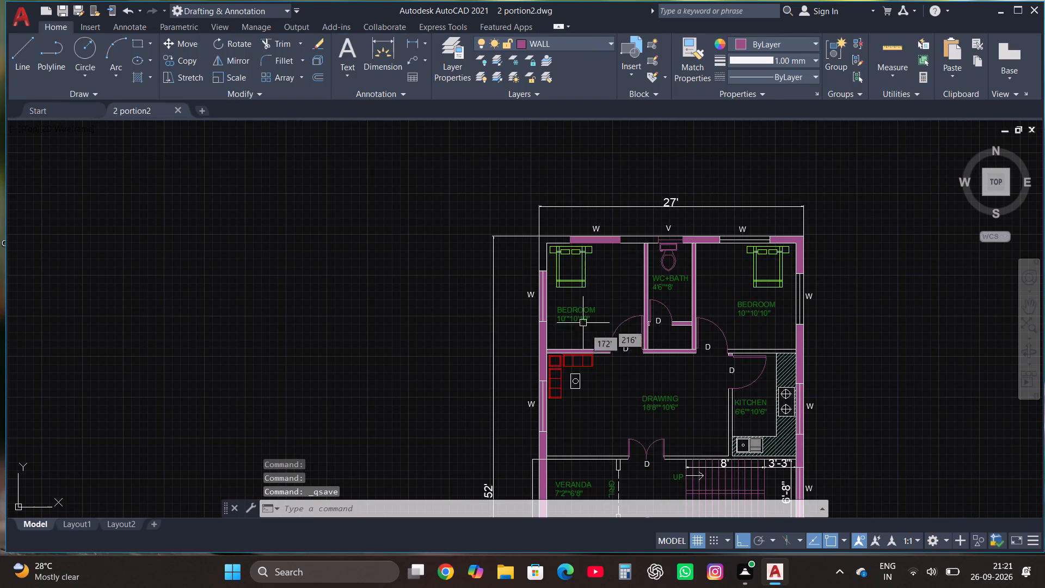
# Trim the solid hatch out of the upper portion's drawing room and bedroom windows in the west wall.
pyautogui.scroll(-1, 600, 345)
pyautogui.scroll(4, 584, 387)
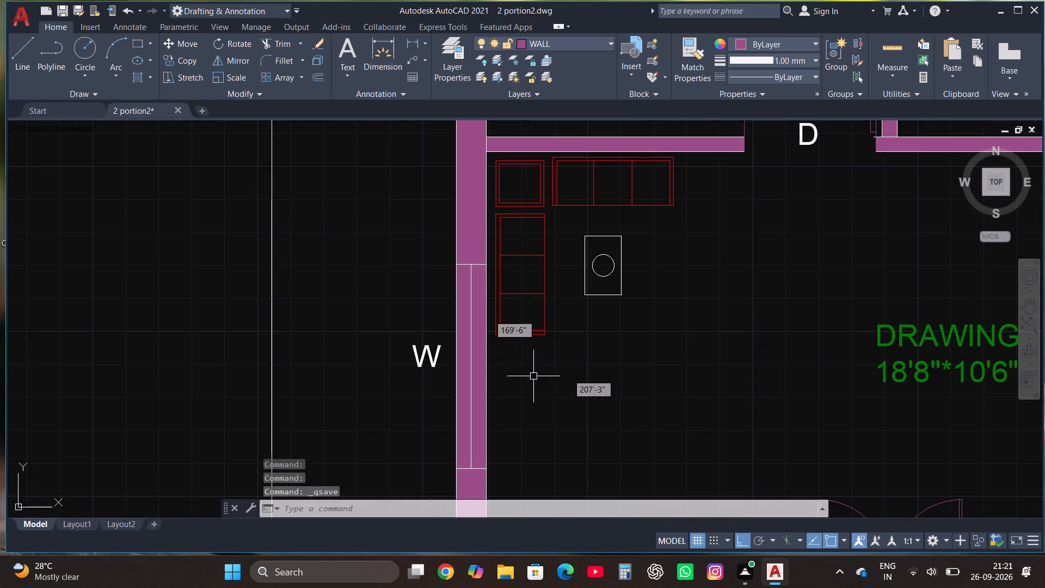
pyautogui.click(278, 42)
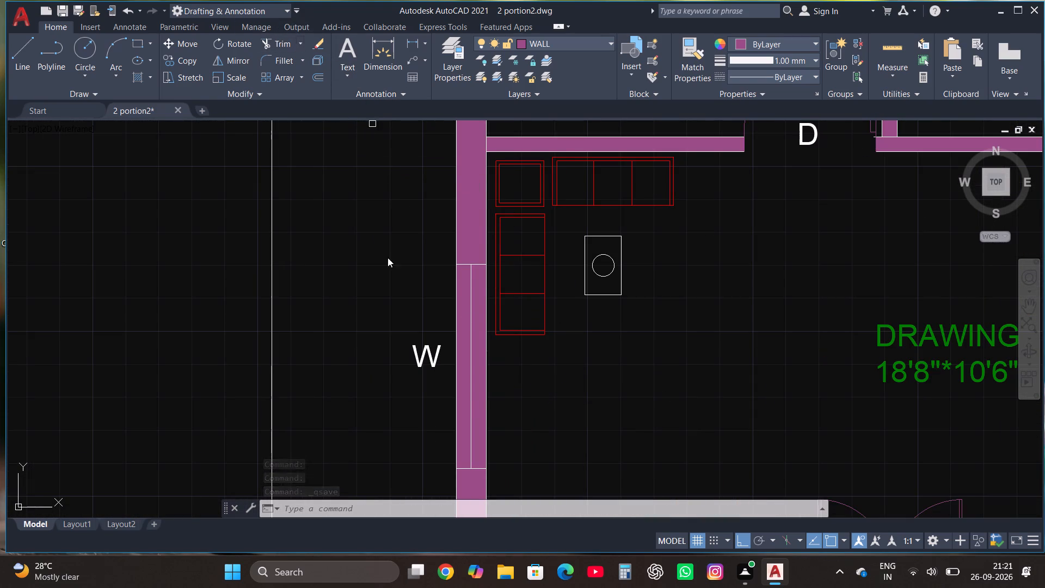
pyautogui.click(465, 362)
pyautogui.click(481, 369)
pyautogui.scroll(-2, 483, 383)
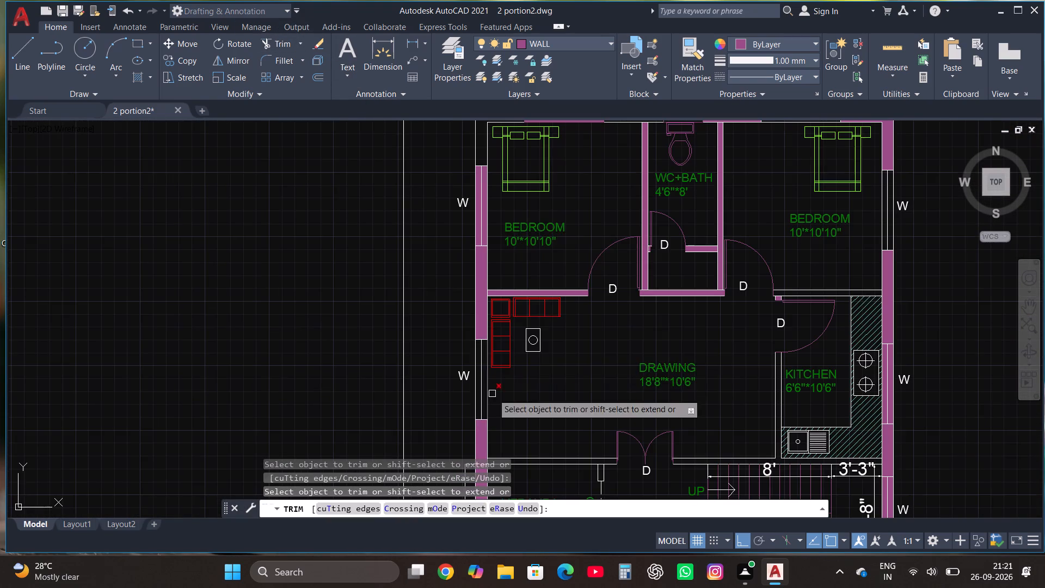
pyautogui.scroll(3, 477, 204)
pyautogui.click(477, 204)
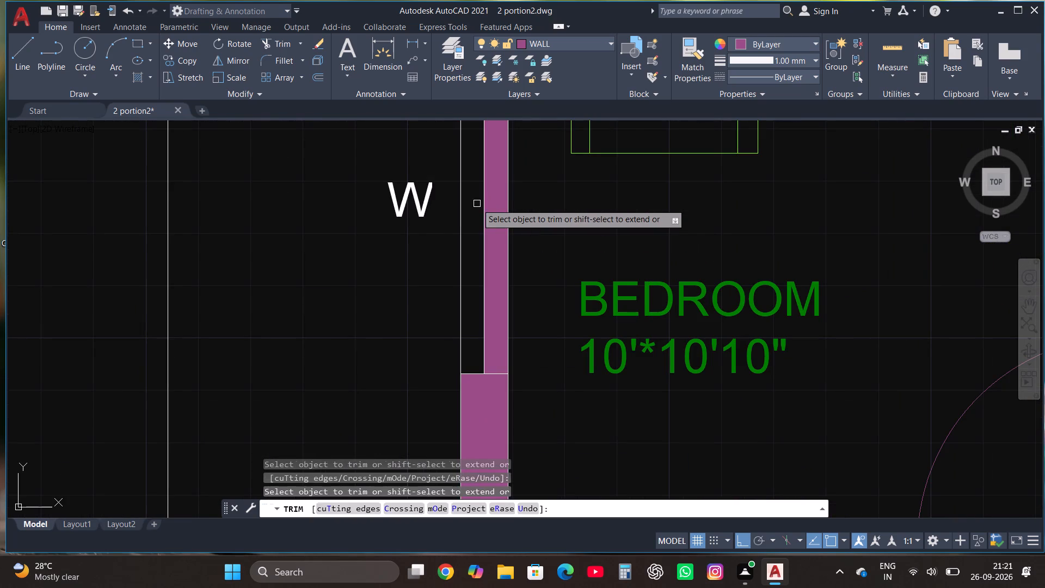
pyautogui.click(495, 232)
pyautogui.scroll(-3, 494, 233)
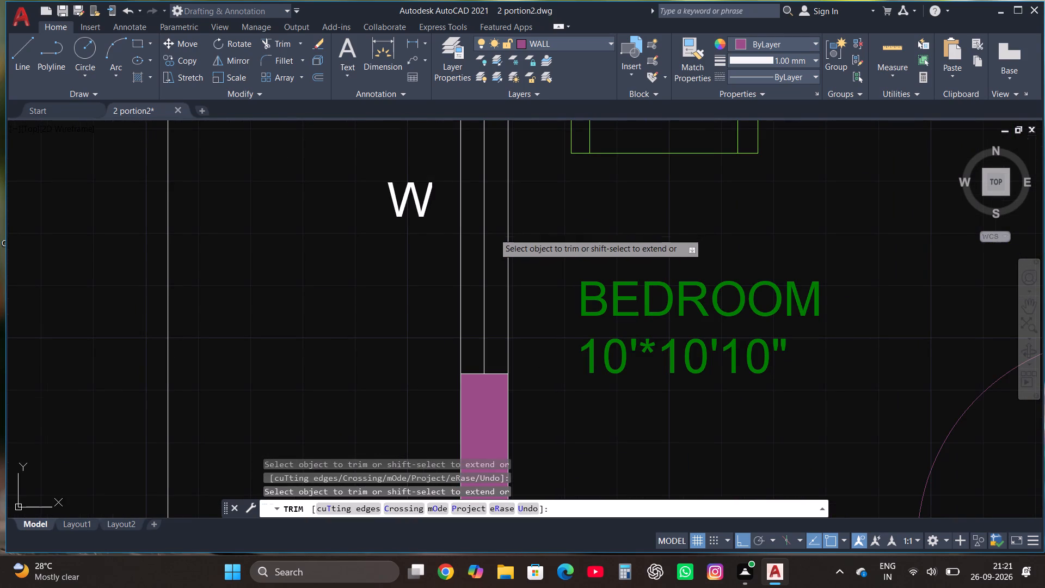
# Trim the solid hatch out of the lower portion's drawing room and bedroom windows in the west wall.
pyautogui.scroll(-3, 496, 240)
pyautogui.scroll(-1, 574, 331)
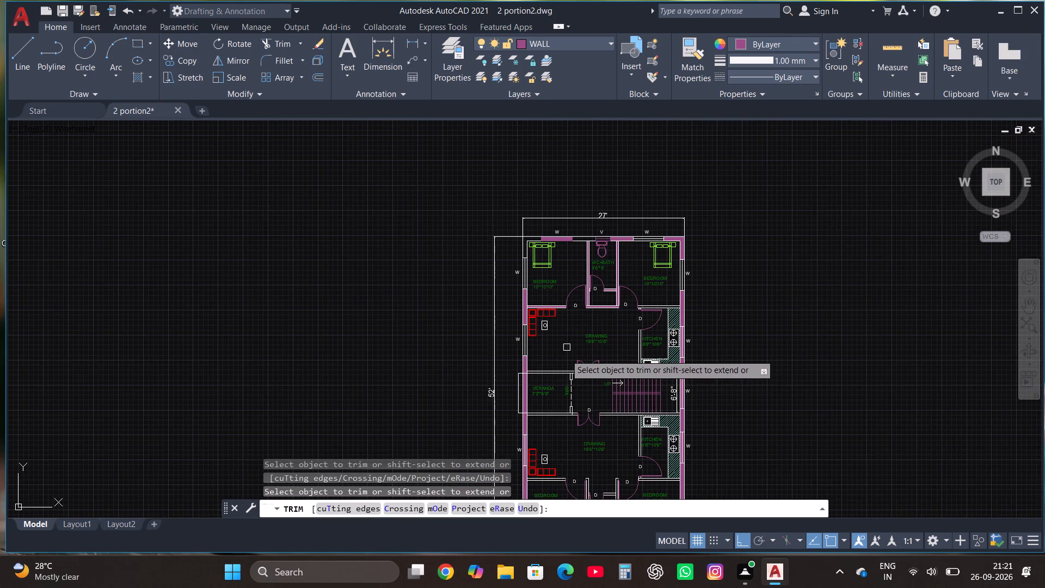
pyautogui.scroll(7, 512, 463)
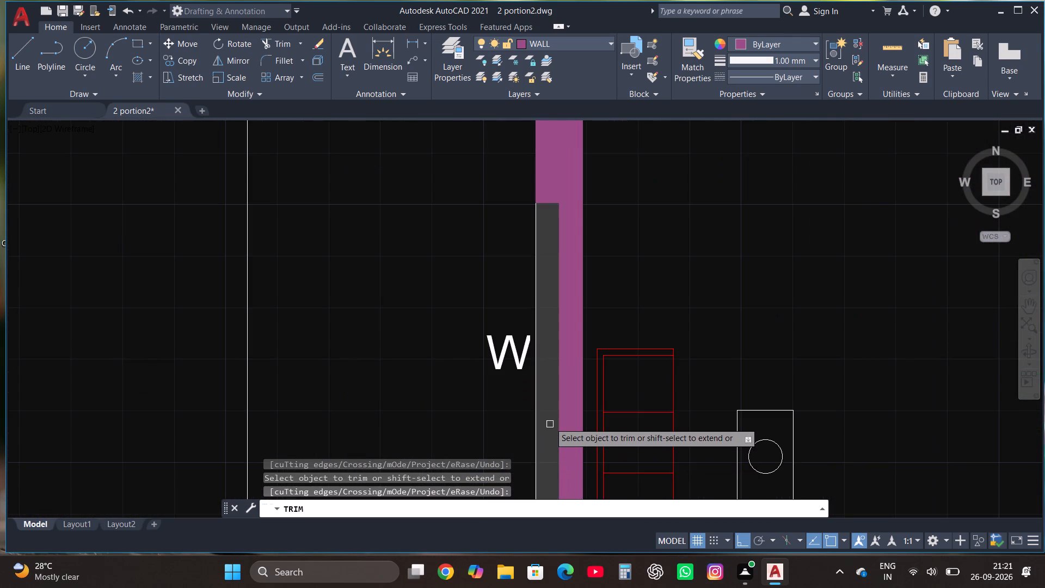
pyautogui.click(550, 421)
pyautogui.click(576, 430)
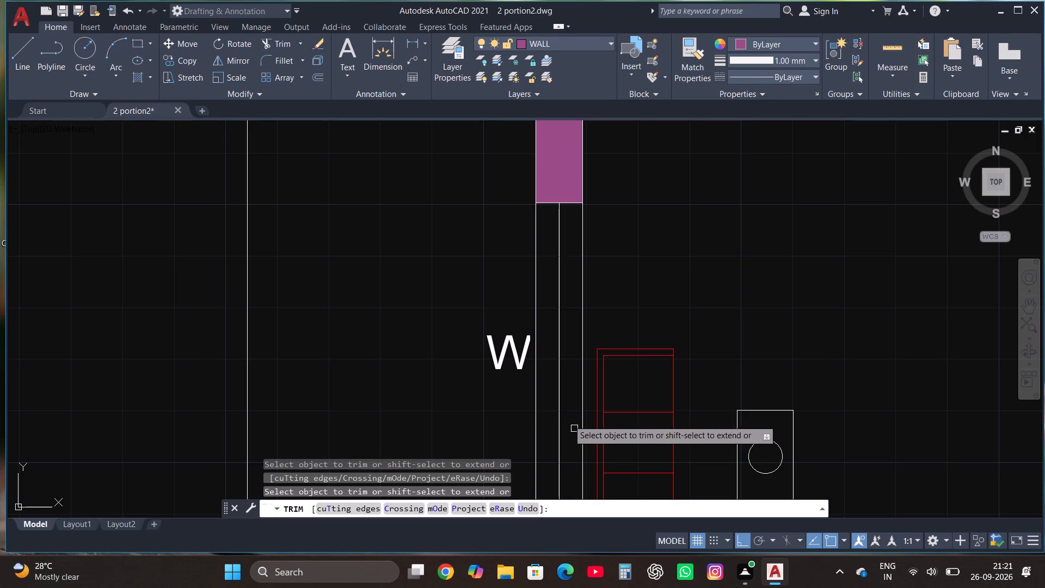
pyautogui.scroll(-5, 431, 330)
pyautogui.scroll(-2, 527, 302)
pyautogui.scroll(5, 479, 377)
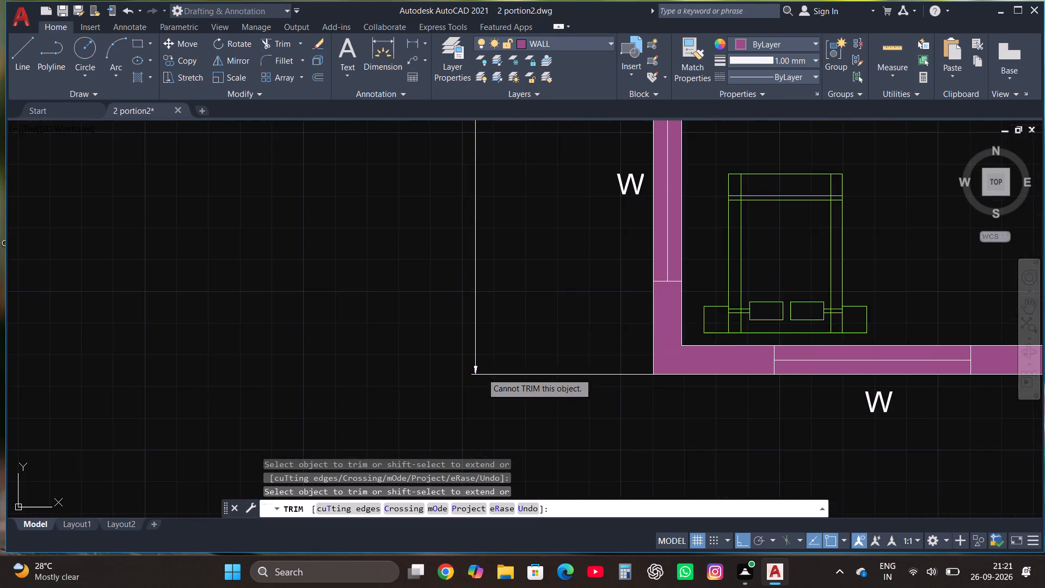
pyautogui.scroll(3, 704, 216)
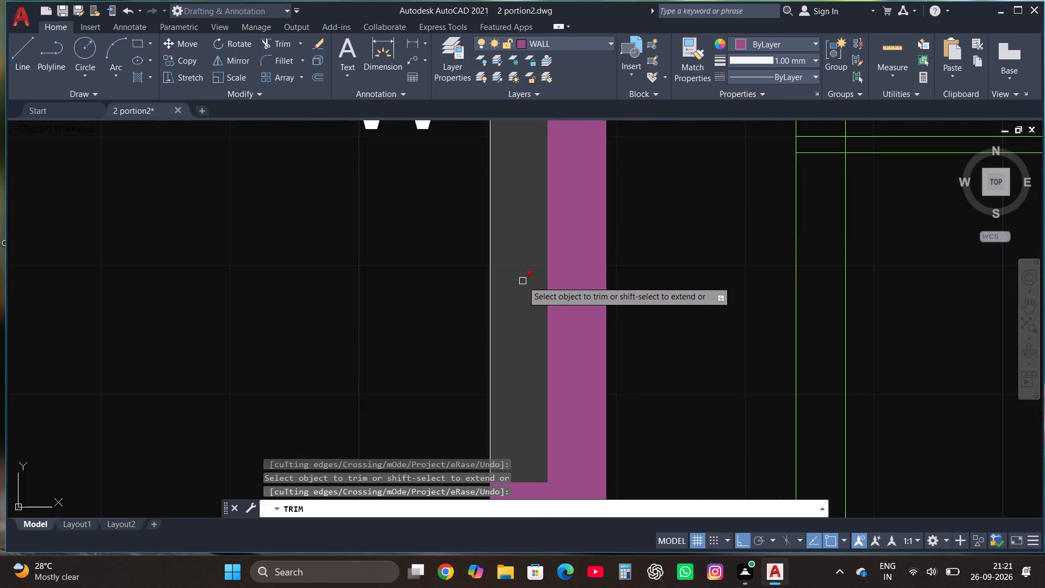
pyautogui.click(522, 280)
pyautogui.click(574, 287)
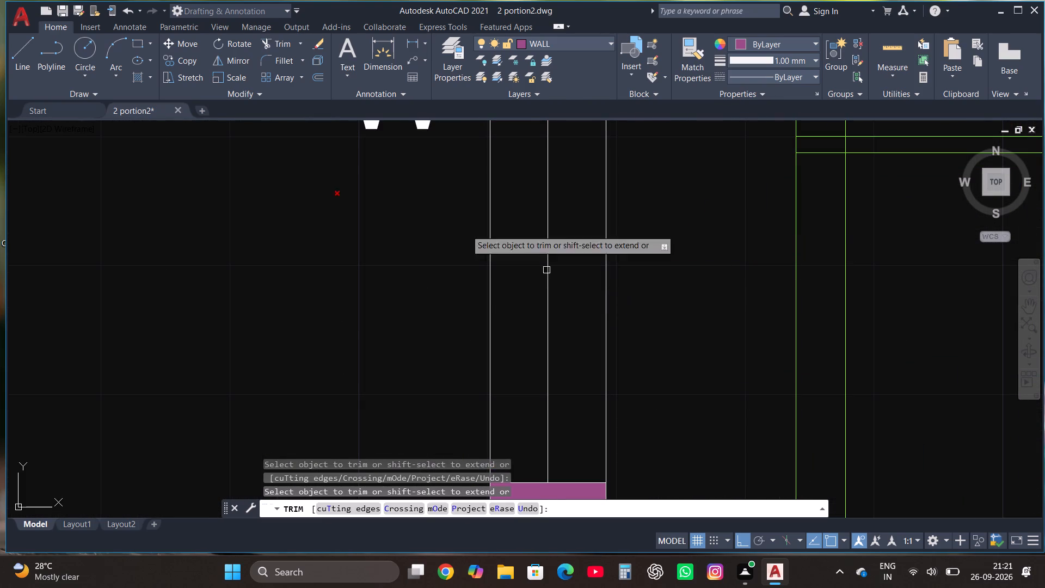
# Trim the solid hatch out of both bedroom windows and the WC ventilator in the south wall.
pyautogui.scroll(-3, 308, 201)
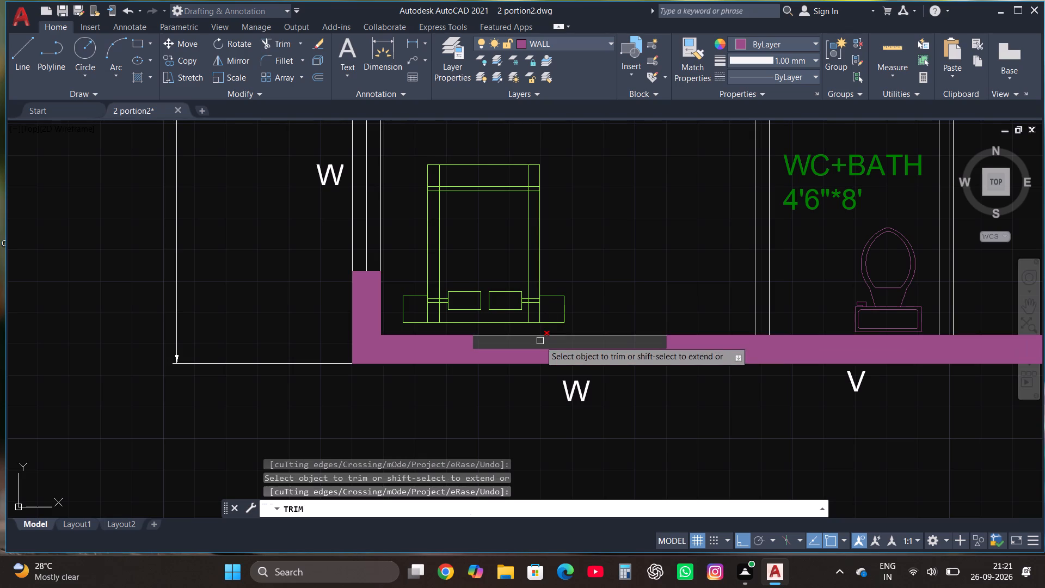
pyautogui.click(540, 341)
pyautogui.click(548, 357)
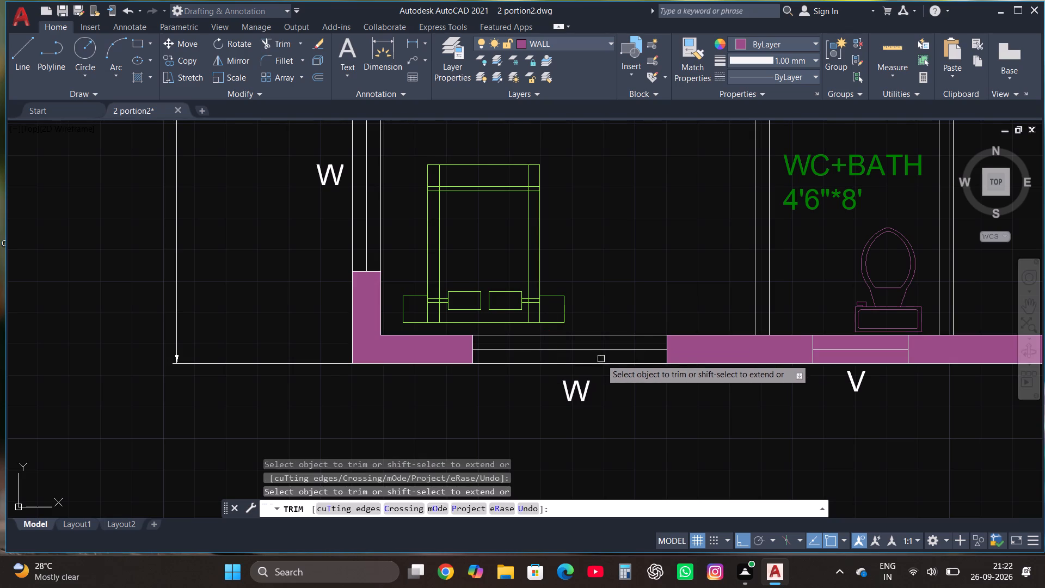
pyautogui.click(837, 345)
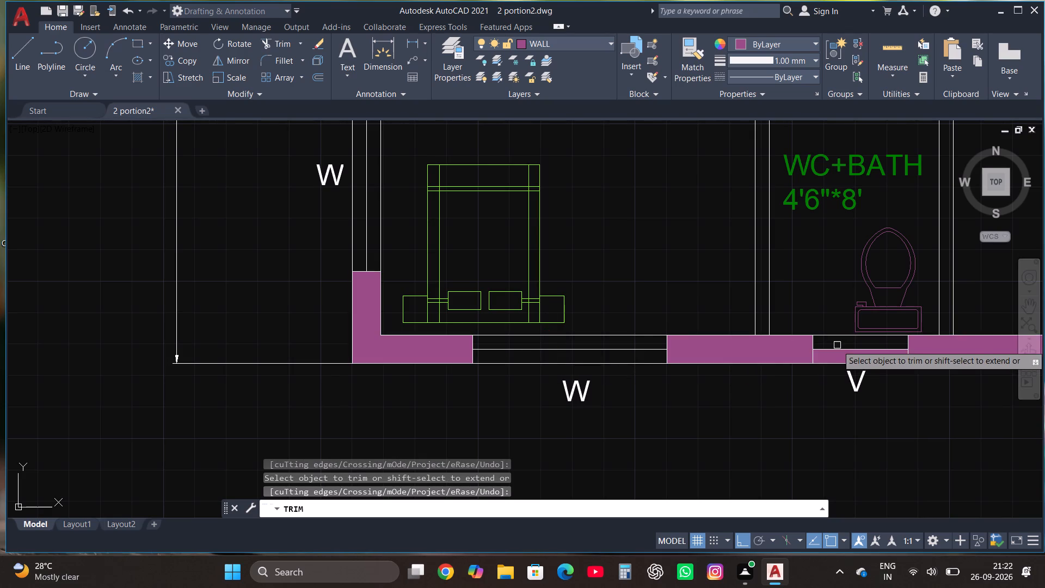
pyautogui.click(840, 356)
pyautogui.scroll(-3, 629, 399)
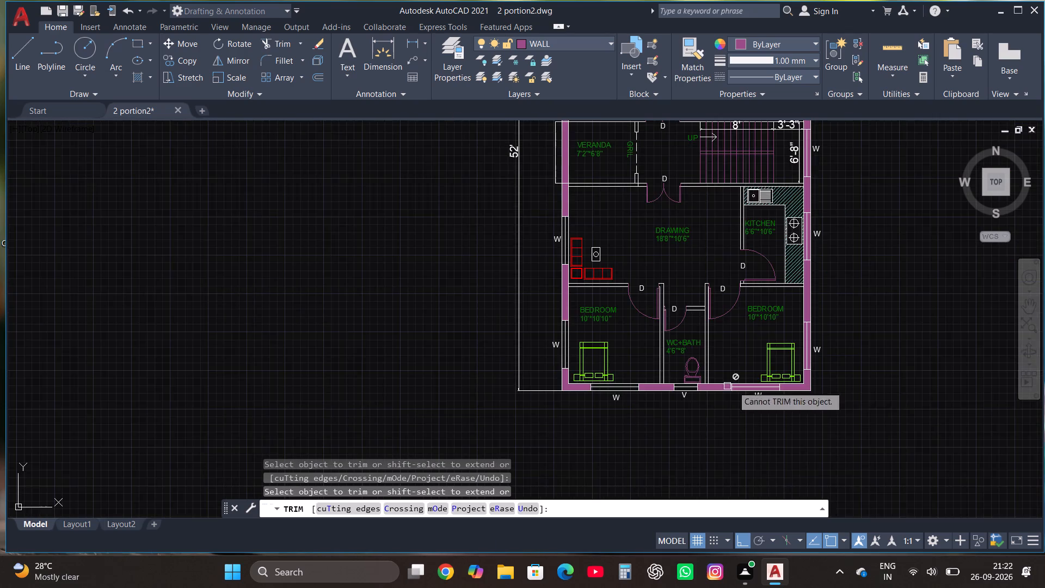
pyautogui.scroll(4, 758, 387)
pyautogui.click(723, 376)
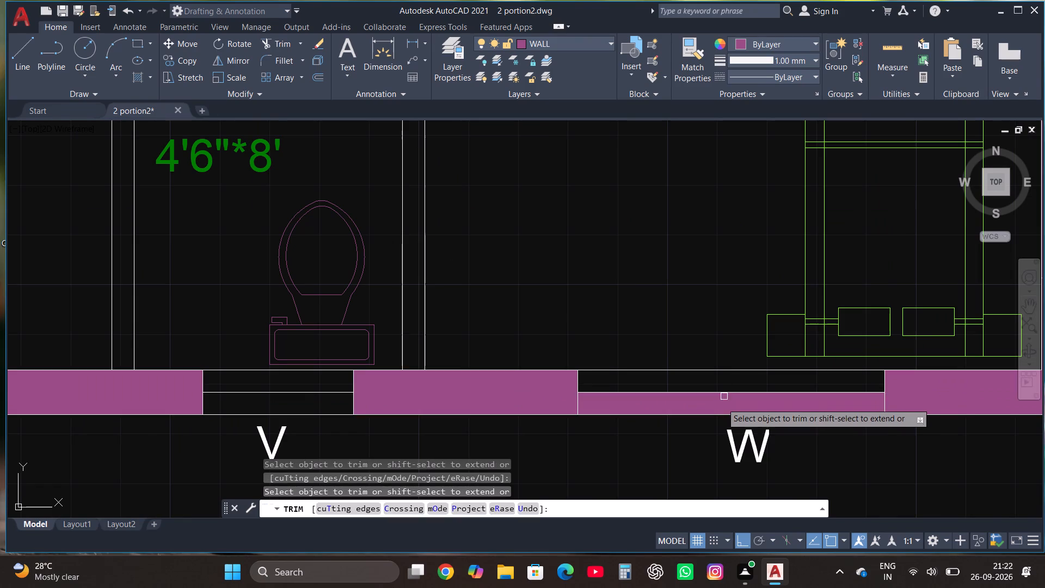
pyautogui.click(718, 408)
# Trim the solid hatch out of the lower portion's bedroom window in the east wall.
pyautogui.scroll(-2, 718, 409)
pyautogui.scroll(2, 897, 329)
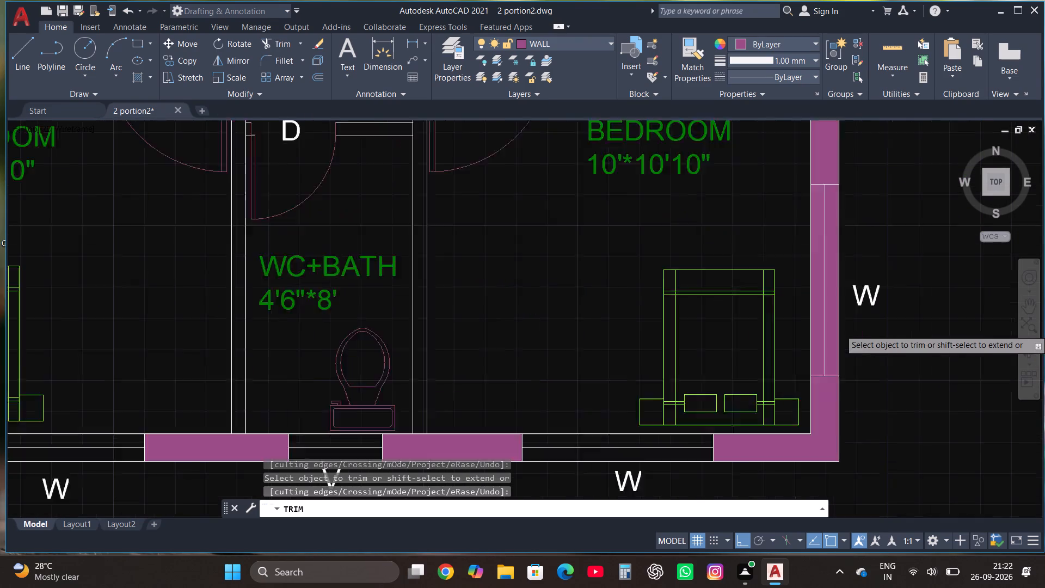
pyautogui.scroll(1, 897, 329)
pyautogui.click(726, 338)
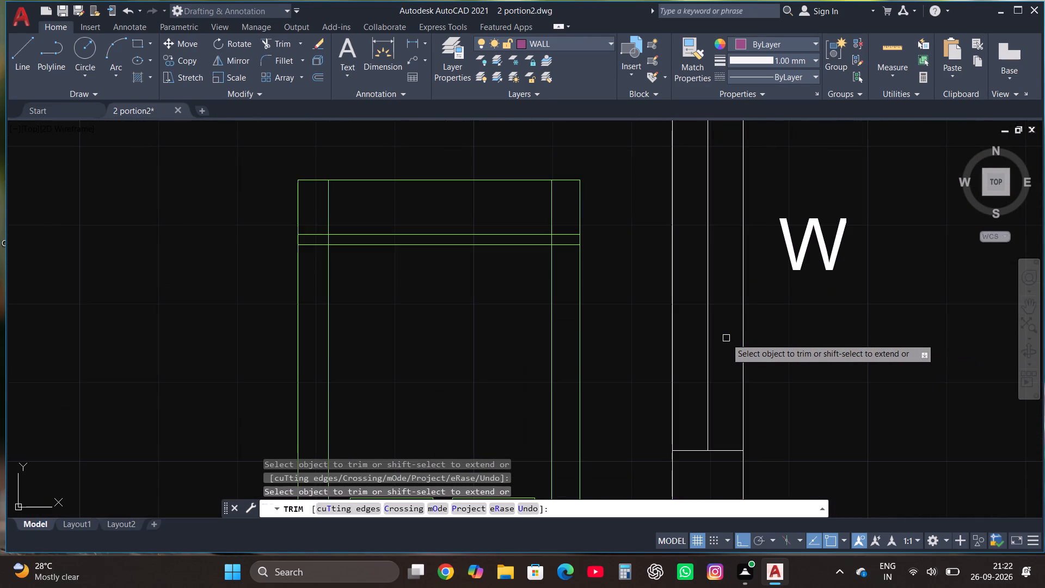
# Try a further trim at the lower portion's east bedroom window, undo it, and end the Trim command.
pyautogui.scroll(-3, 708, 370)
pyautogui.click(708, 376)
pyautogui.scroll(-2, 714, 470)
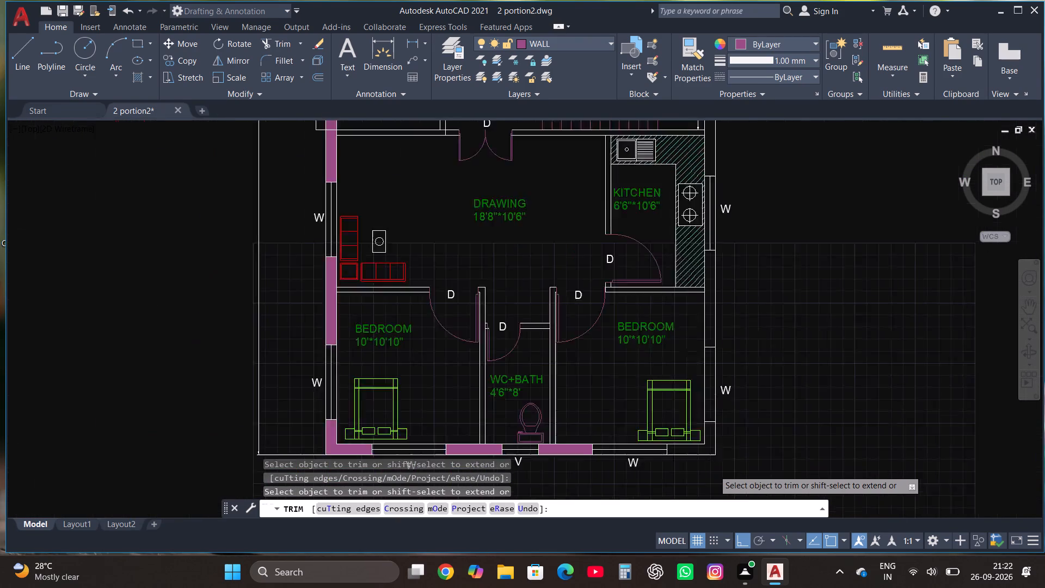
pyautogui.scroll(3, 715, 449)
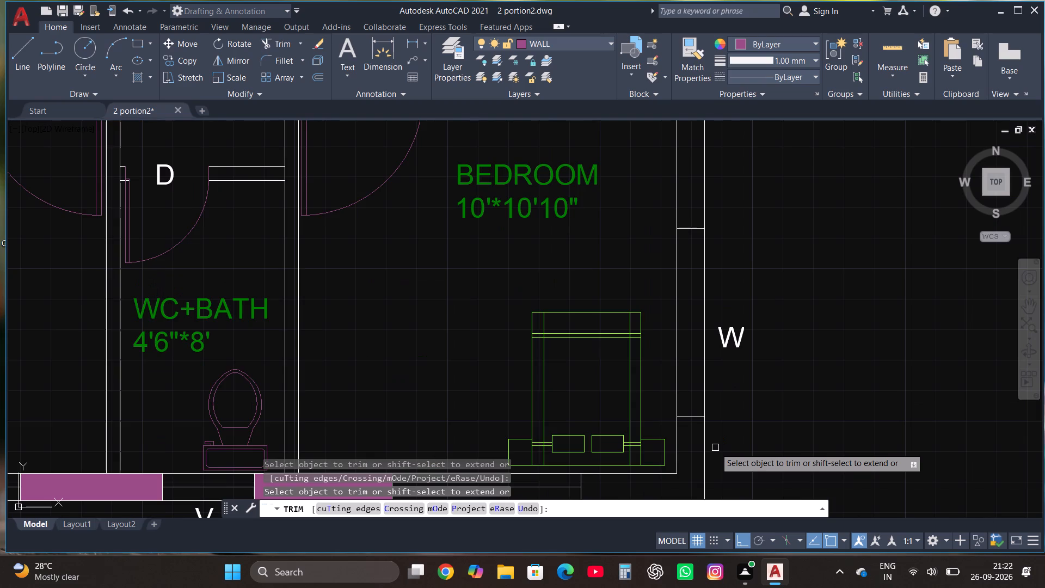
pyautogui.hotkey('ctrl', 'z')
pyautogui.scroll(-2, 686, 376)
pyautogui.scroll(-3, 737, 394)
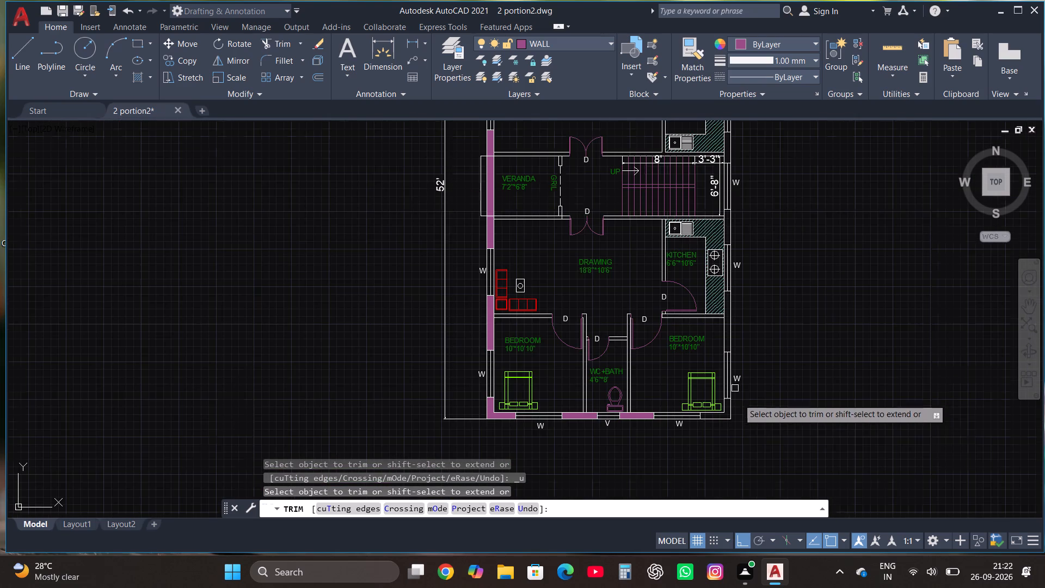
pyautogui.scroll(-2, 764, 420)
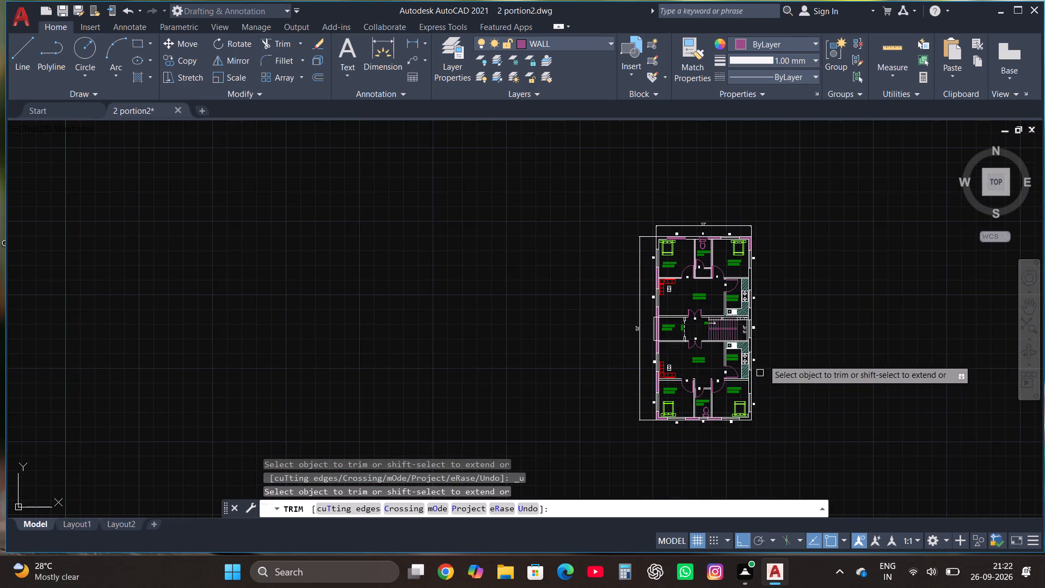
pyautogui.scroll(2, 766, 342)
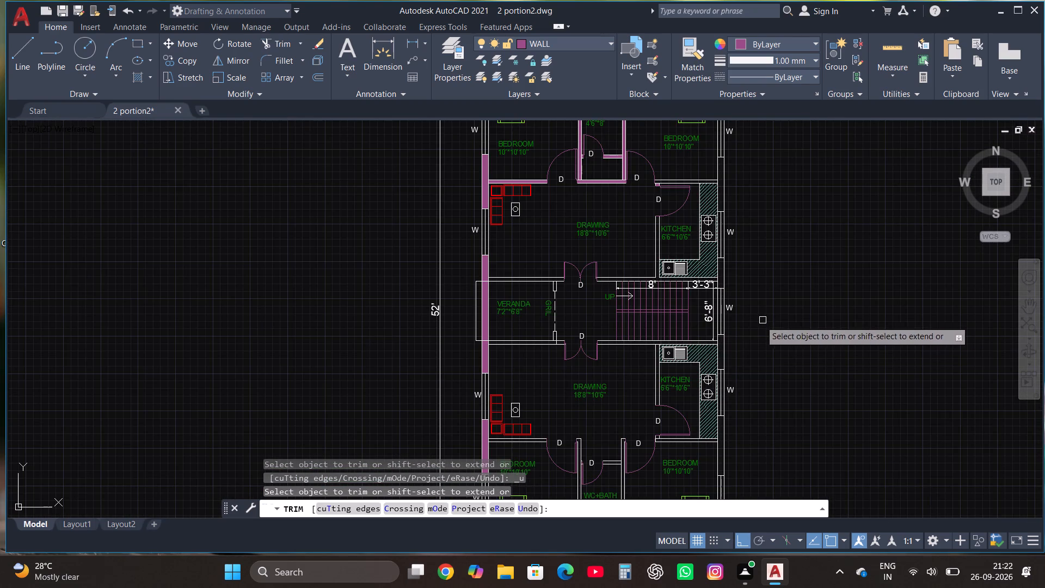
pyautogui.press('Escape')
# Solid-fill the upper portion's east wall between the bedroom and kitchen windows, and the partition between that bedroom and the kitchen.
pyautogui.scroll(-1, 653, 377)
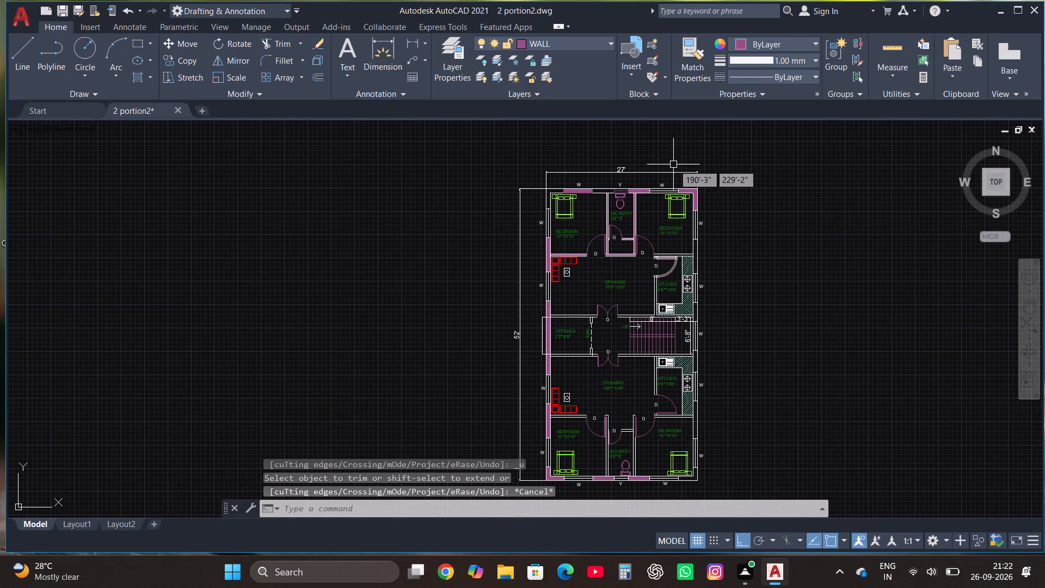
pyautogui.scroll(3, 716, 249)
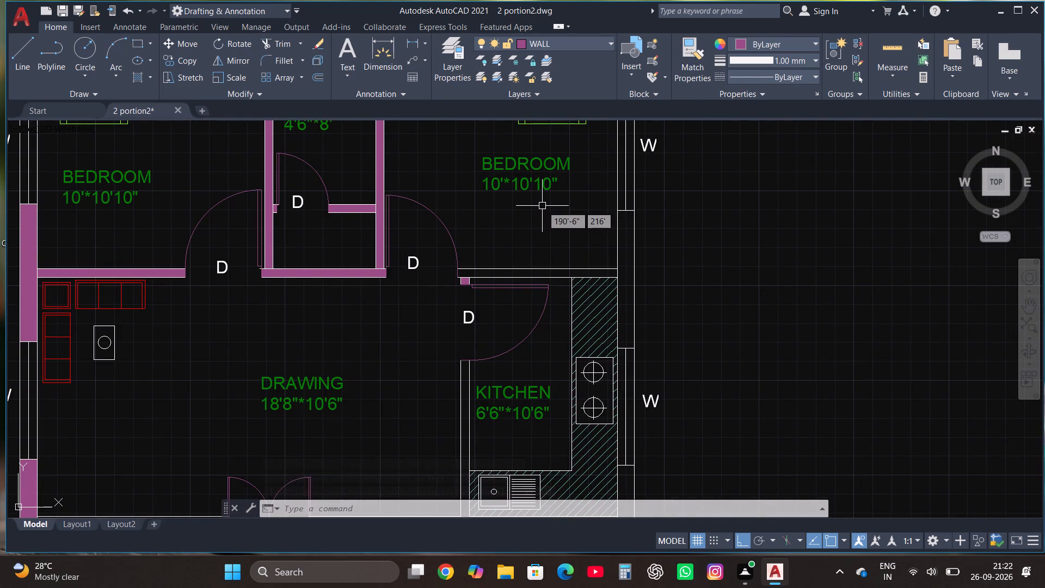
pyautogui.press('h')
pyautogui.press('Return')
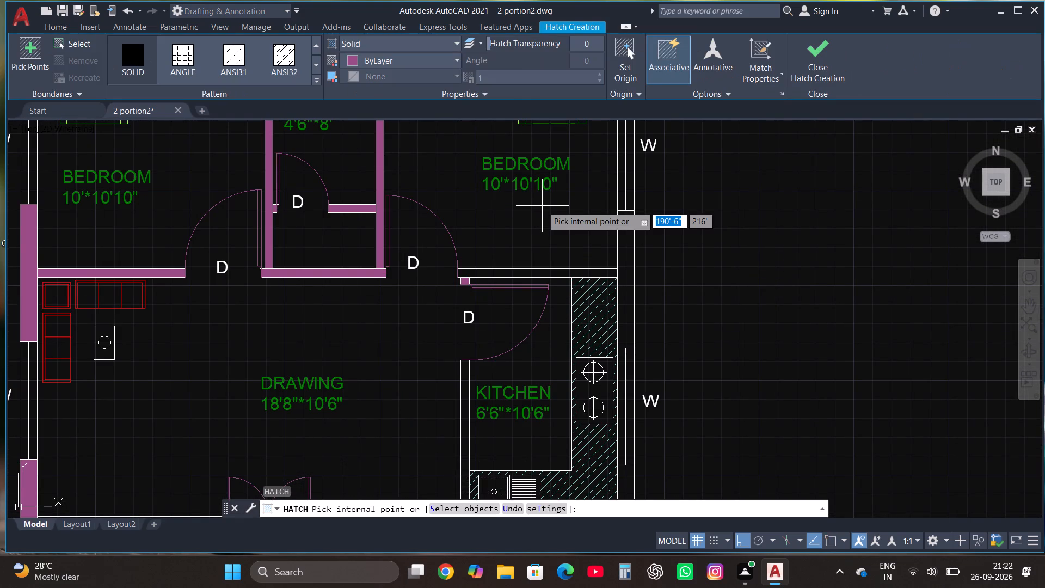
pyautogui.click(629, 291)
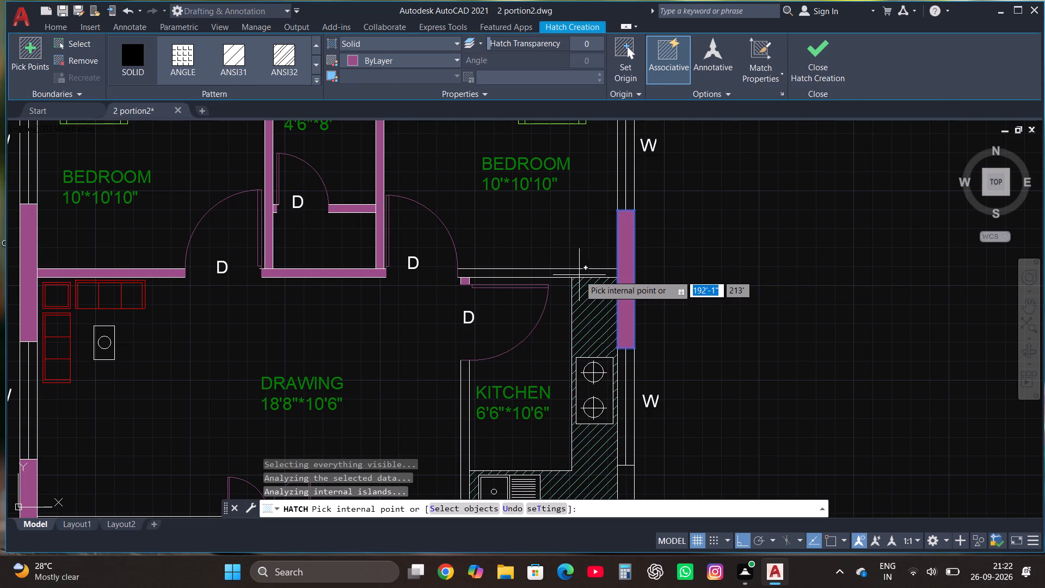
pyautogui.click(563, 274)
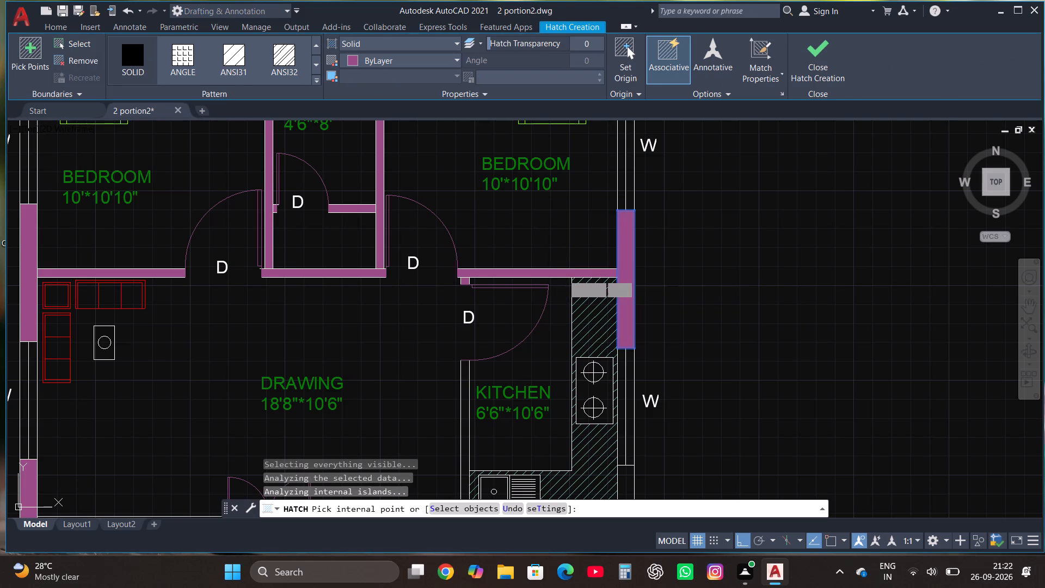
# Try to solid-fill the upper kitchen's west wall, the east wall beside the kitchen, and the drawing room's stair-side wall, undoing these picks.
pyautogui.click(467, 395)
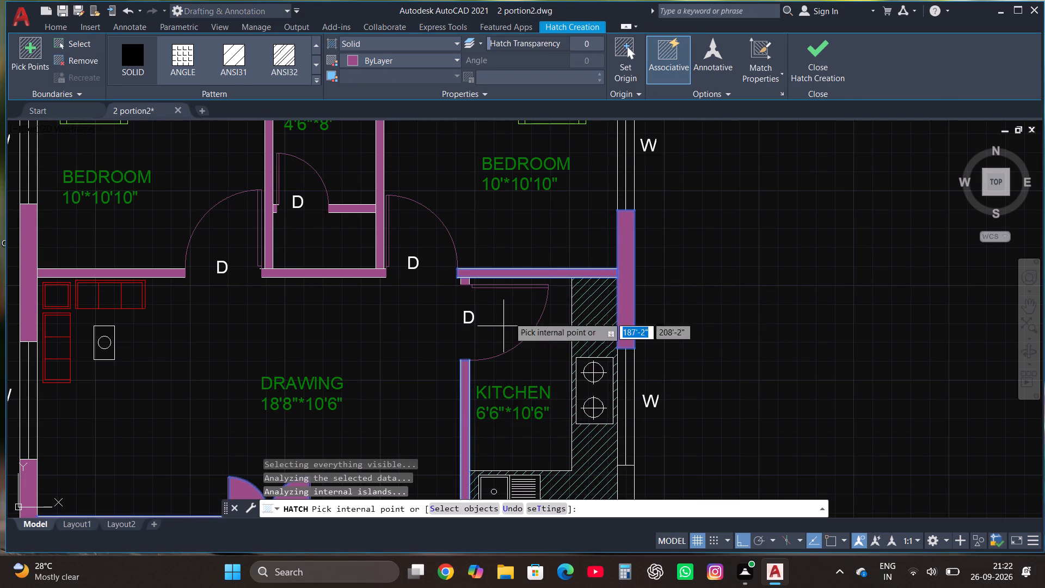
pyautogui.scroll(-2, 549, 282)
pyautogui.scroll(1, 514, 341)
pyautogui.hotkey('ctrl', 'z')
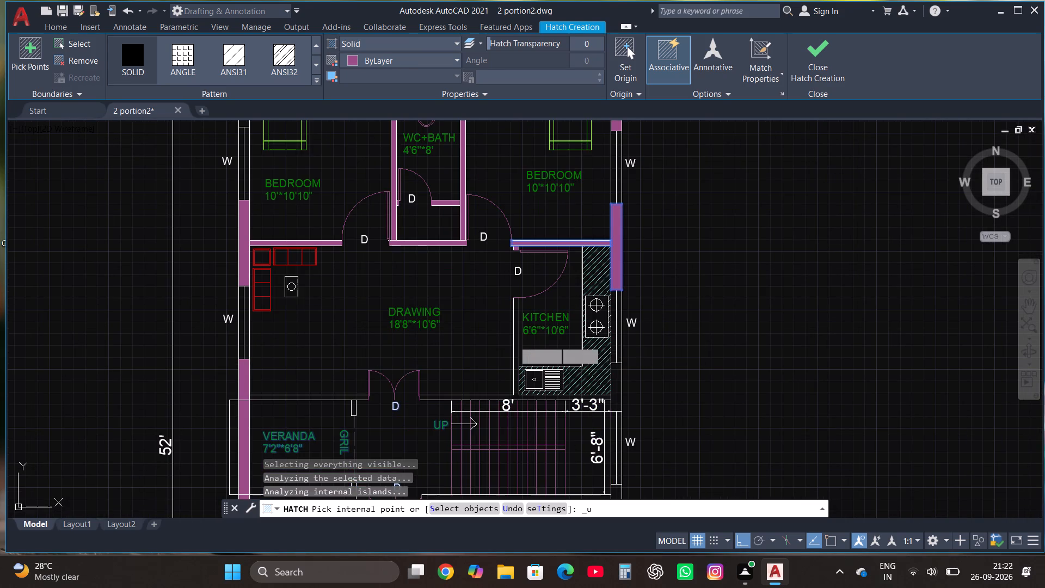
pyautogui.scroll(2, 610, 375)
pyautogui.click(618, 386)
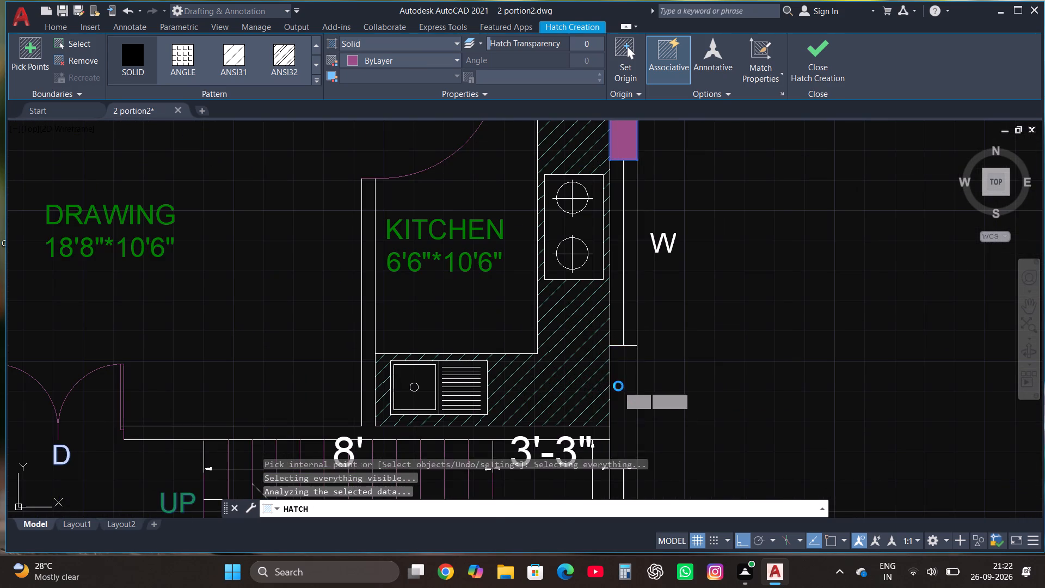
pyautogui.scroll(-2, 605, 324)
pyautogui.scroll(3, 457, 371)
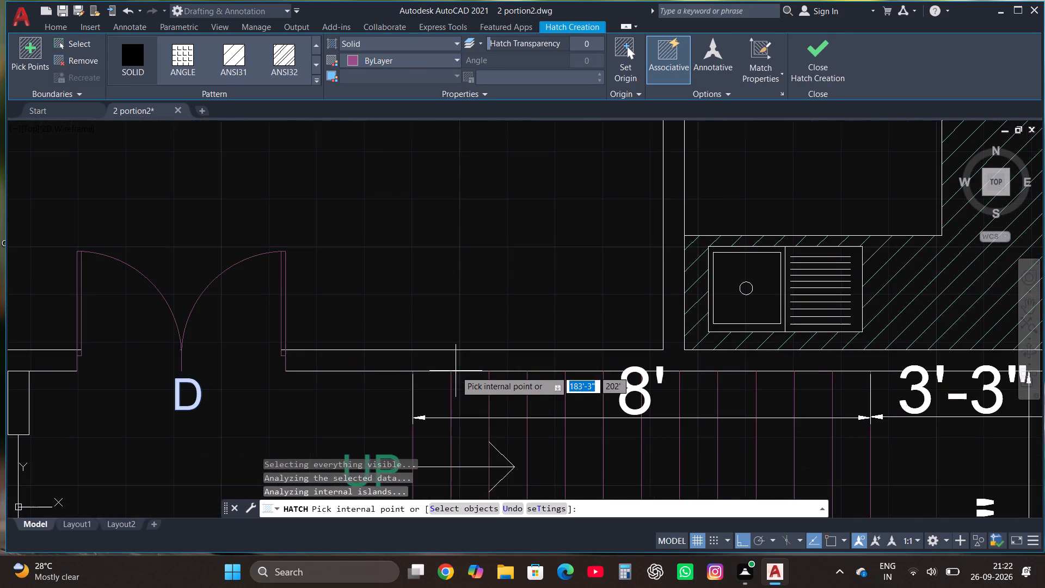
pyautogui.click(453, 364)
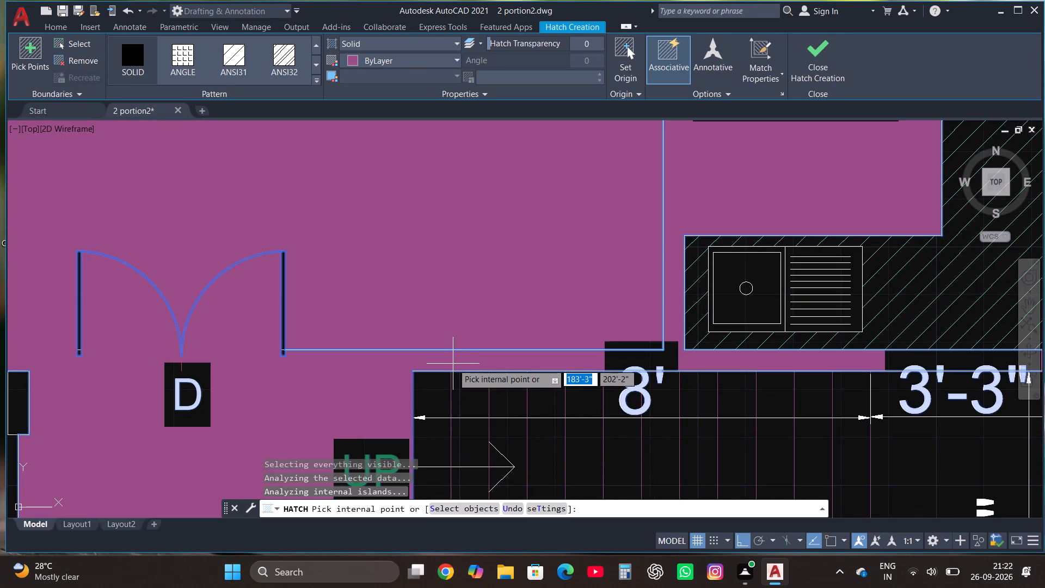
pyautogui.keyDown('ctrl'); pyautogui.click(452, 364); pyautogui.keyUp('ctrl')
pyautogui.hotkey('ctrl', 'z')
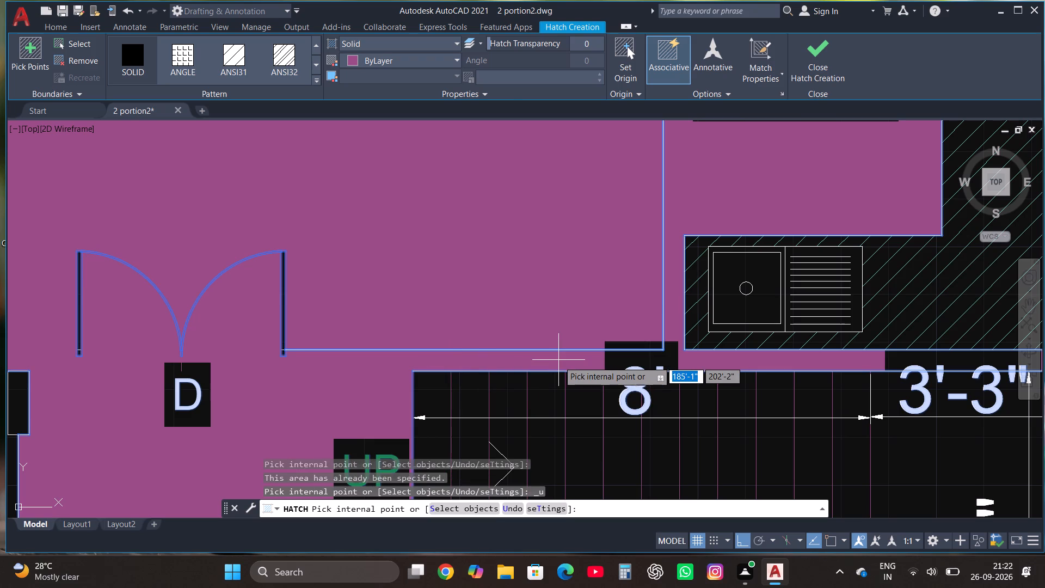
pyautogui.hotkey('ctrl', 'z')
# Solid-fill the wall between the upper drawing room and the veranda, also trying the grille pier and stair-side wall, and finish the hatch.
pyautogui.scroll(-2, 616, 375)
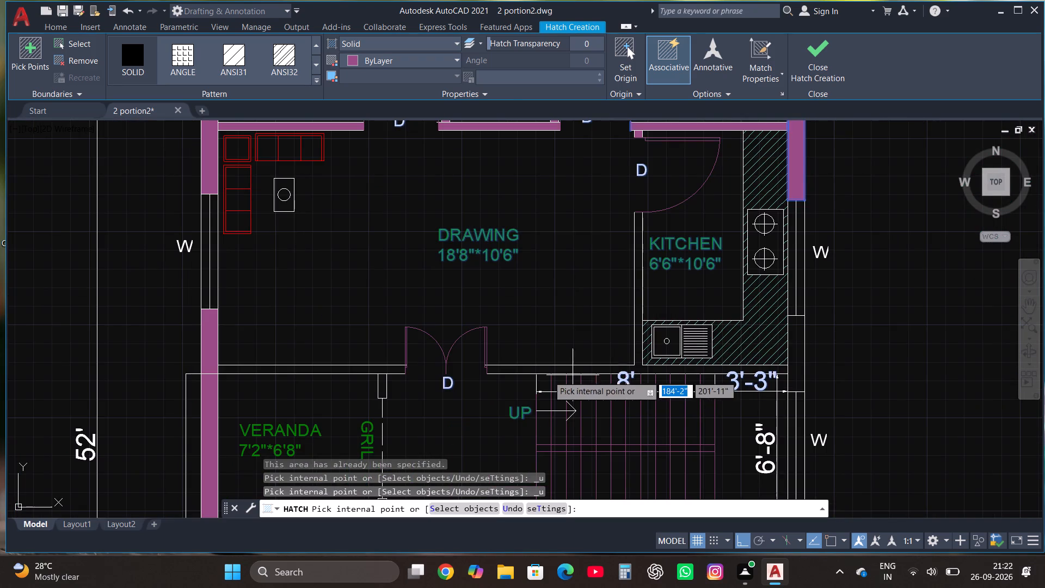
pyautogui.scroll(1, 402, 373)
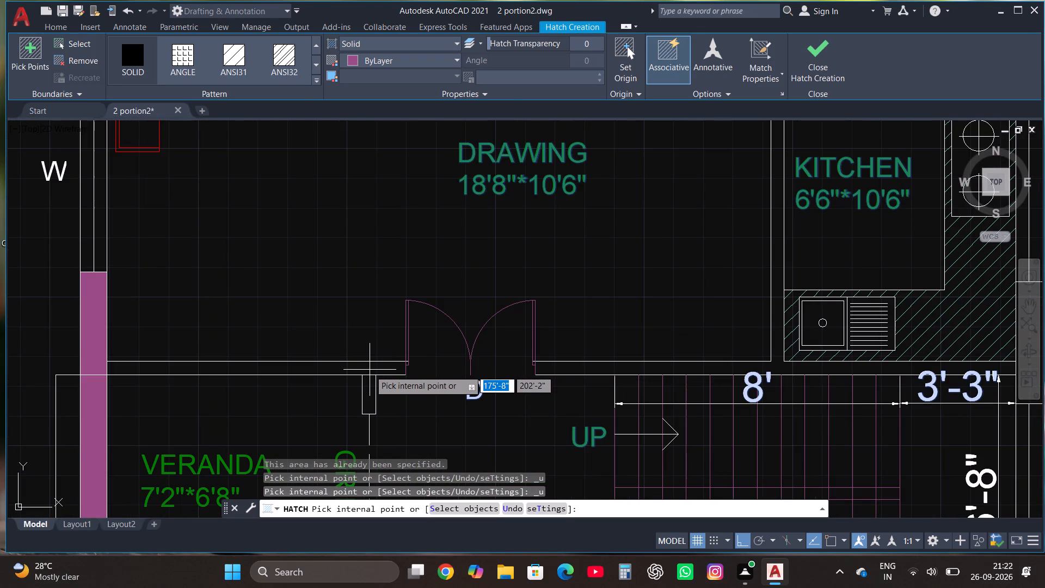
pyautogui.click(374, 372)
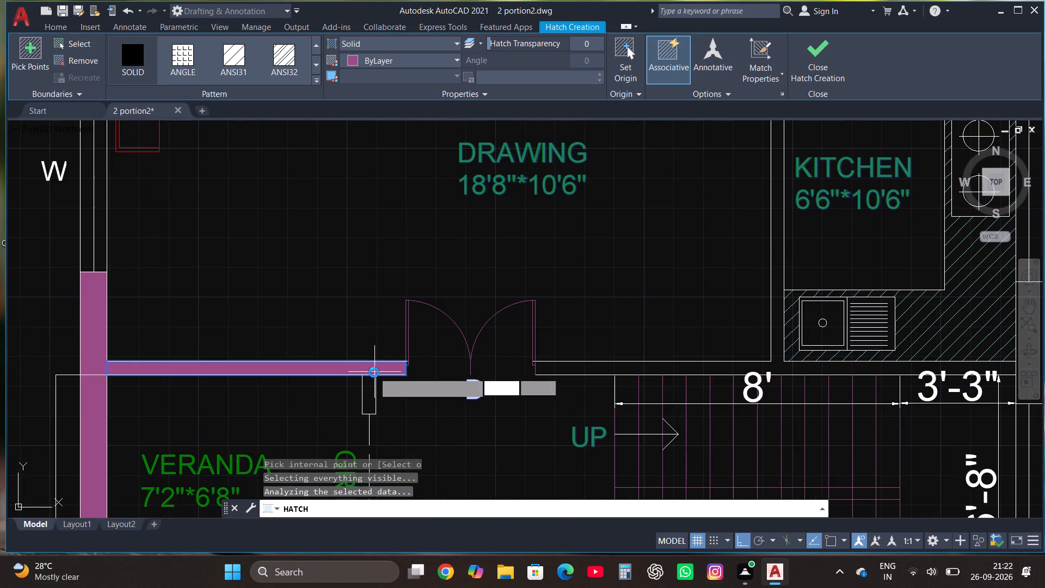
pyautogui.click(368, 389)
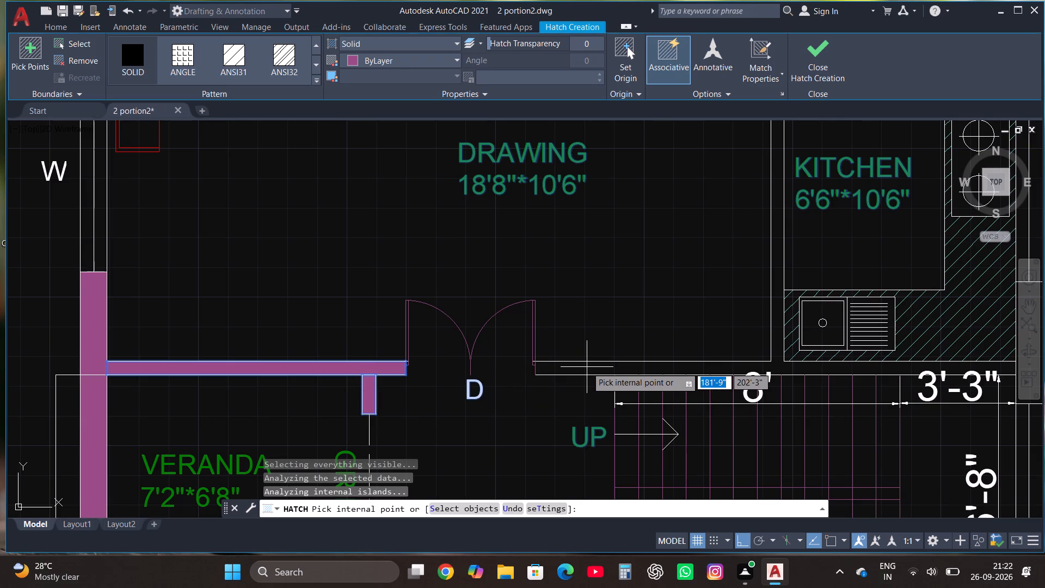
pyautogui.scroll(-2, 580, 375)
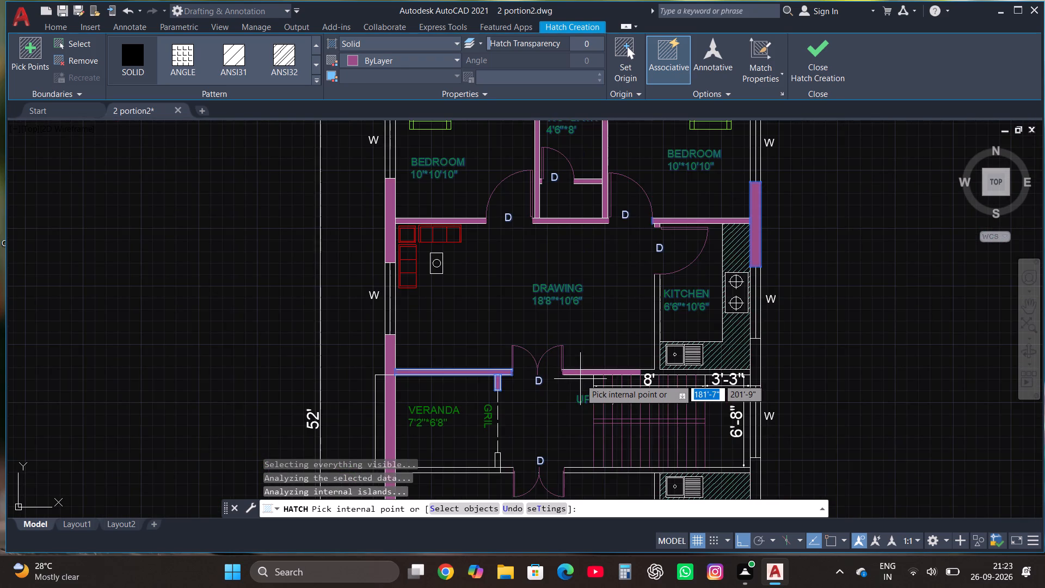
pyautogui.scroll(3, 580, 379)
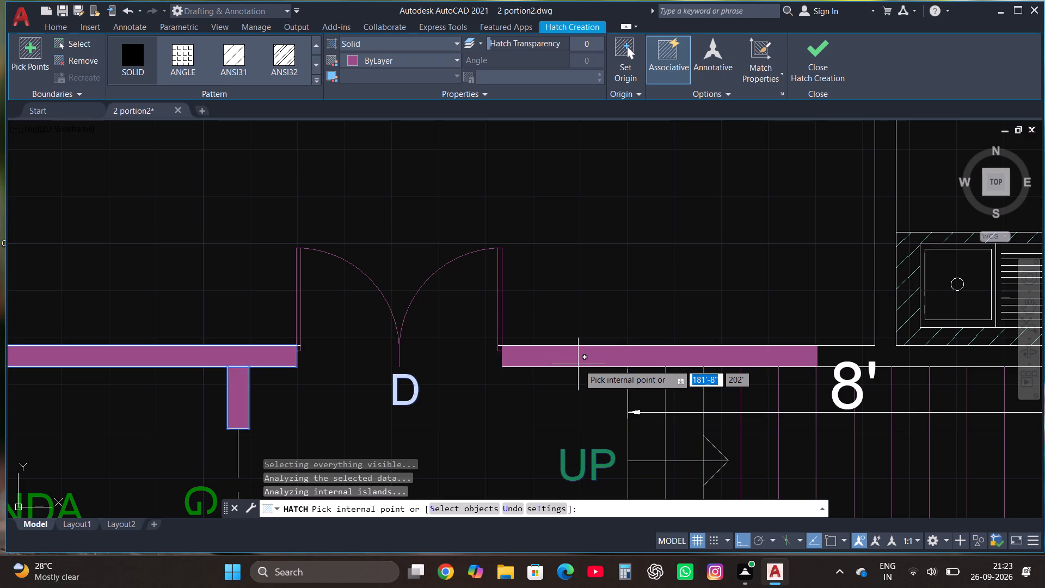
pyautogui.click(577, 364)
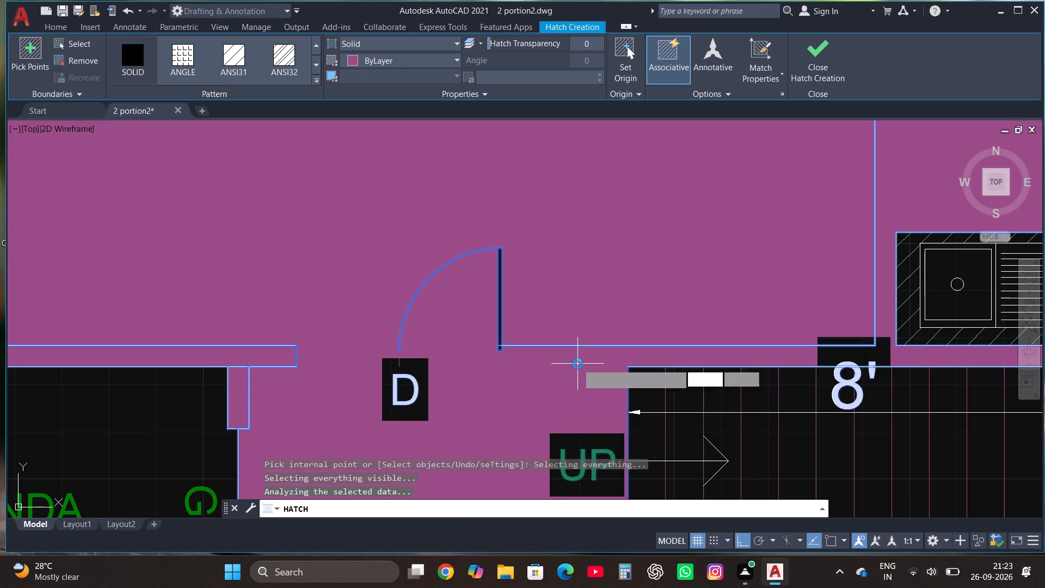
pyautogui.hotkey('ctrl', 'z')
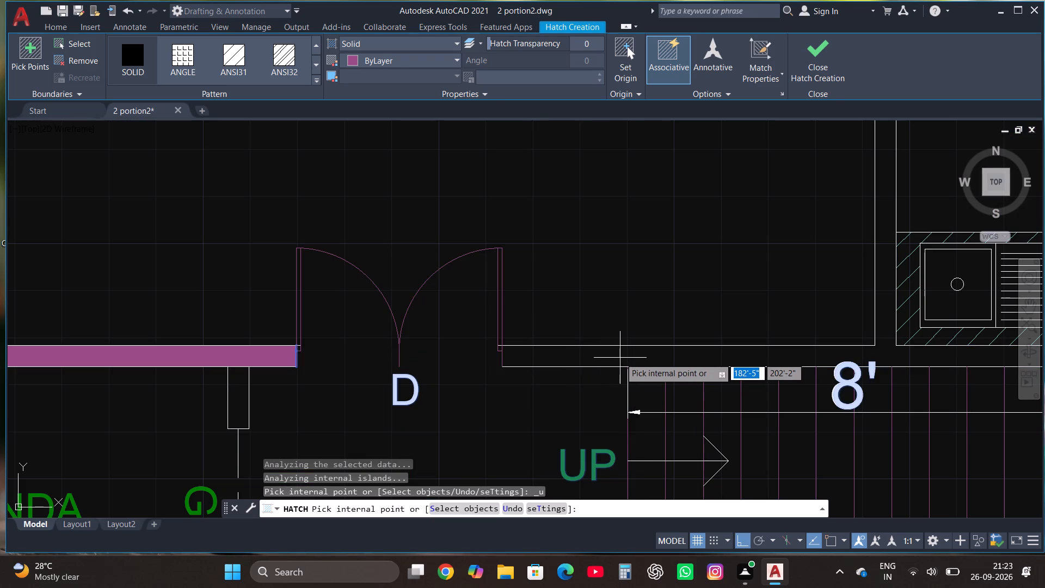
pyautogui.click(816, 53)
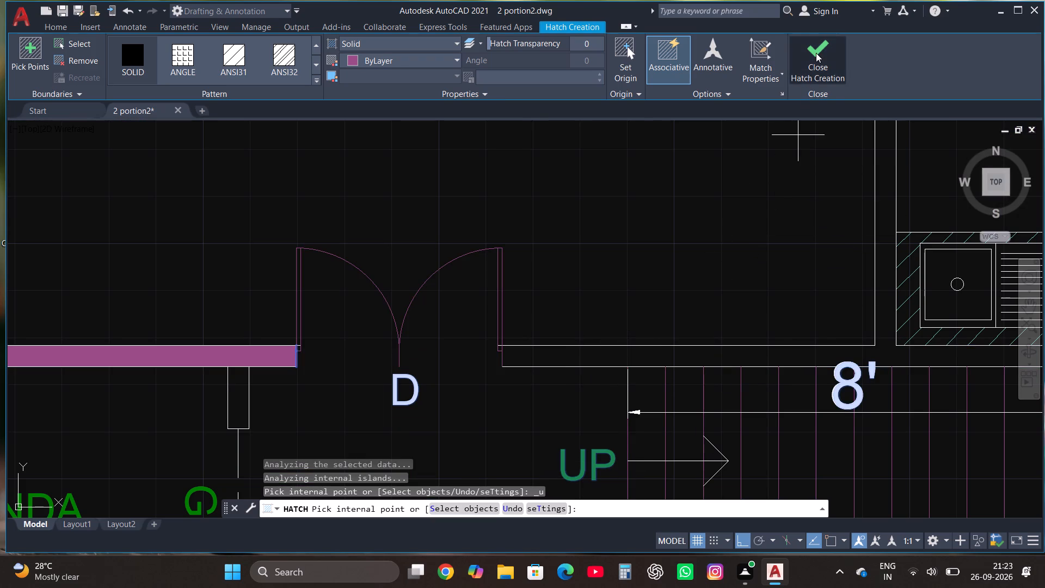
# Trim the wall line end projecting into the upper west bedroom's doorway at the WC wall corner.
pyautogui.scroll(-3, 475, 405)
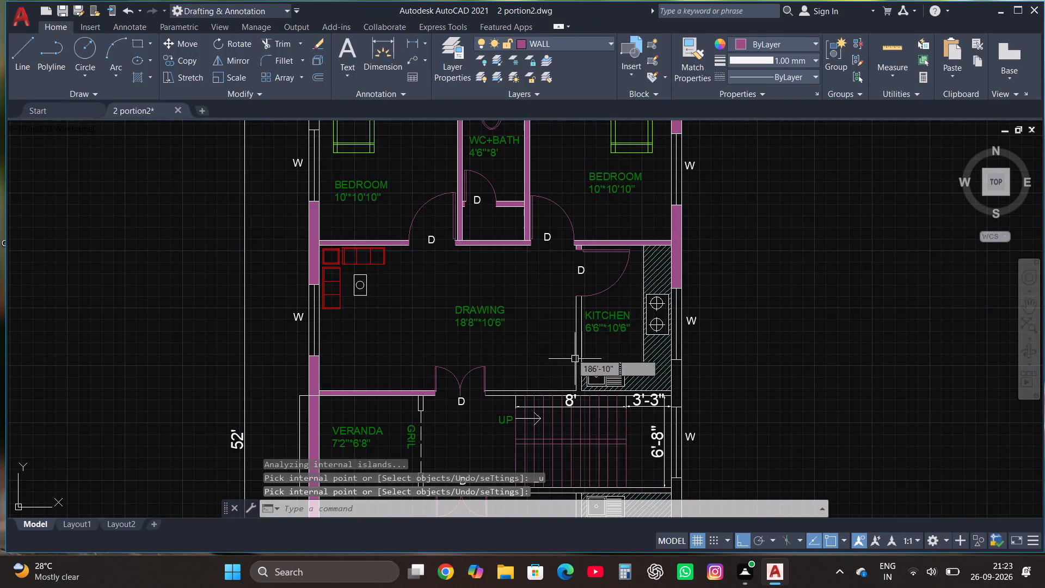
pyautogui.scroll(-1, 558, 259)
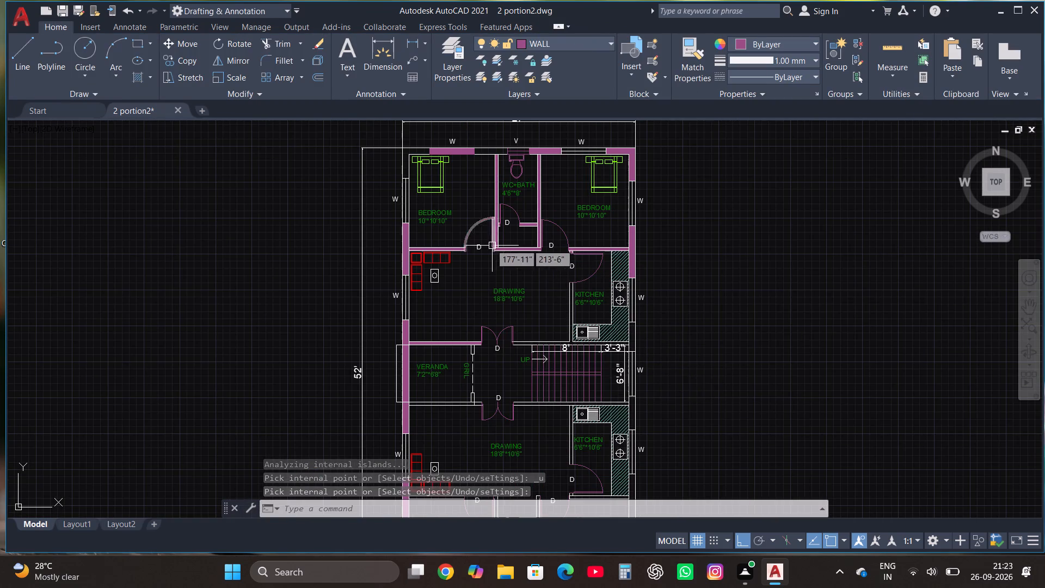
pyautogui.scroll(3, 490, 244)
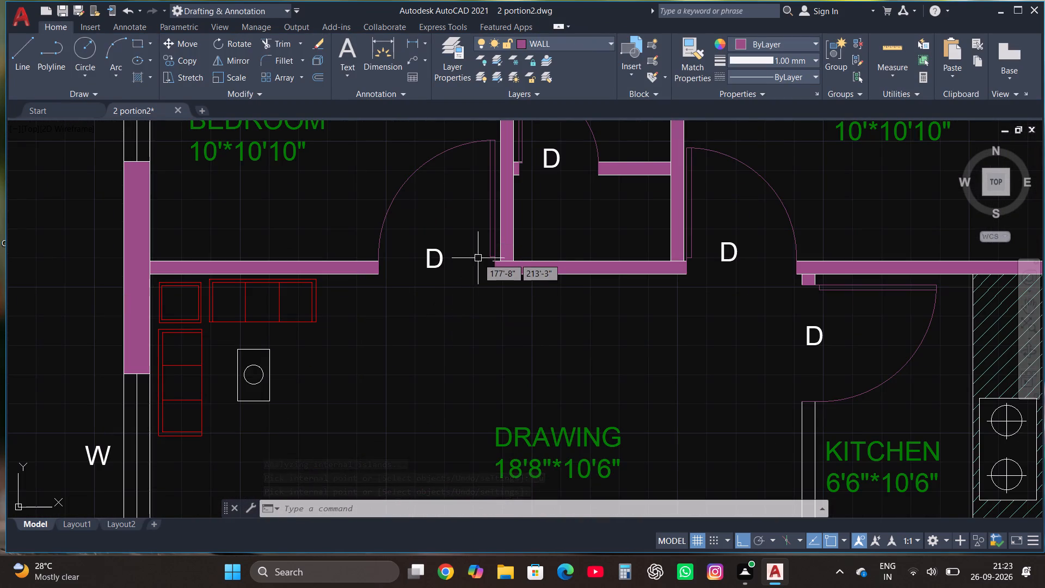
pyautogui.scroll(3, 478, 256)
pyautogui.scroll(3, 570, 271)
pyautogui.scroll(-1, 568, 277)
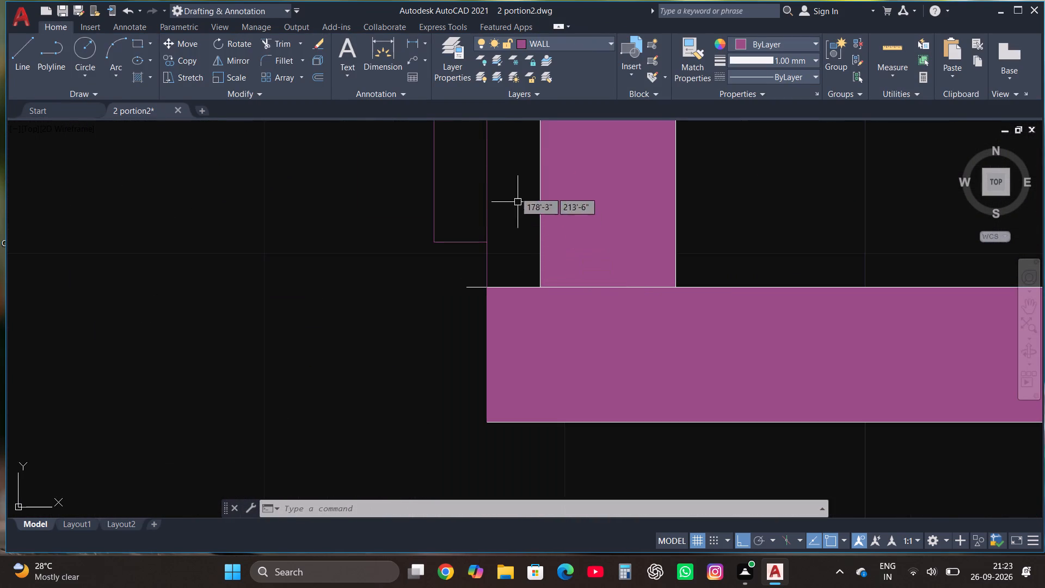
pyautogui.click(281, 44)
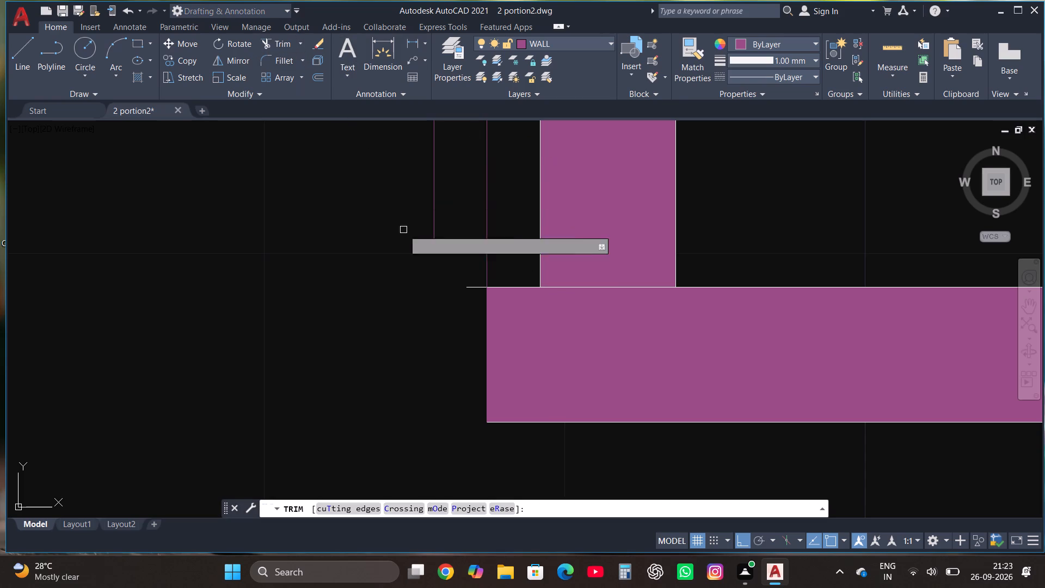
pyautogui.click(471, 286)
pyautogui.scroll(-3, 438, 341)
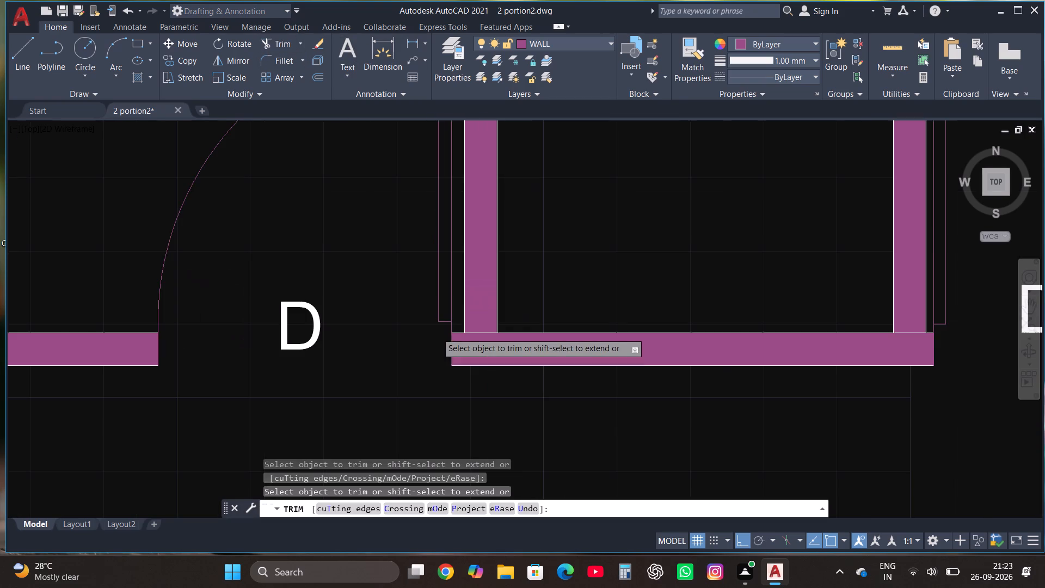
pyautogui.scroll(-1, 568, 406)
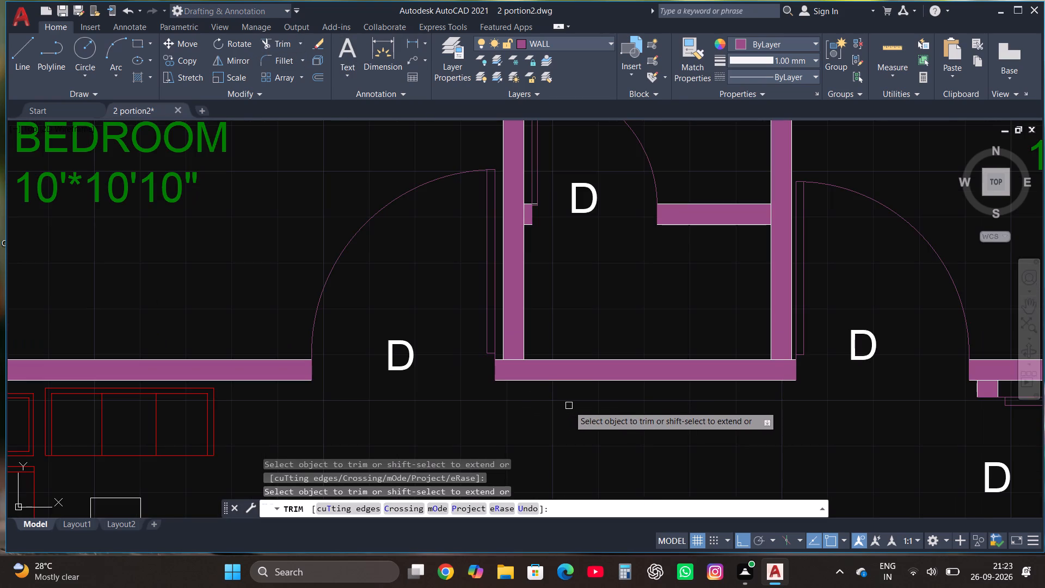
pyautogui.press('Escape')
pyautogui.scroll(-4, 626, 320)
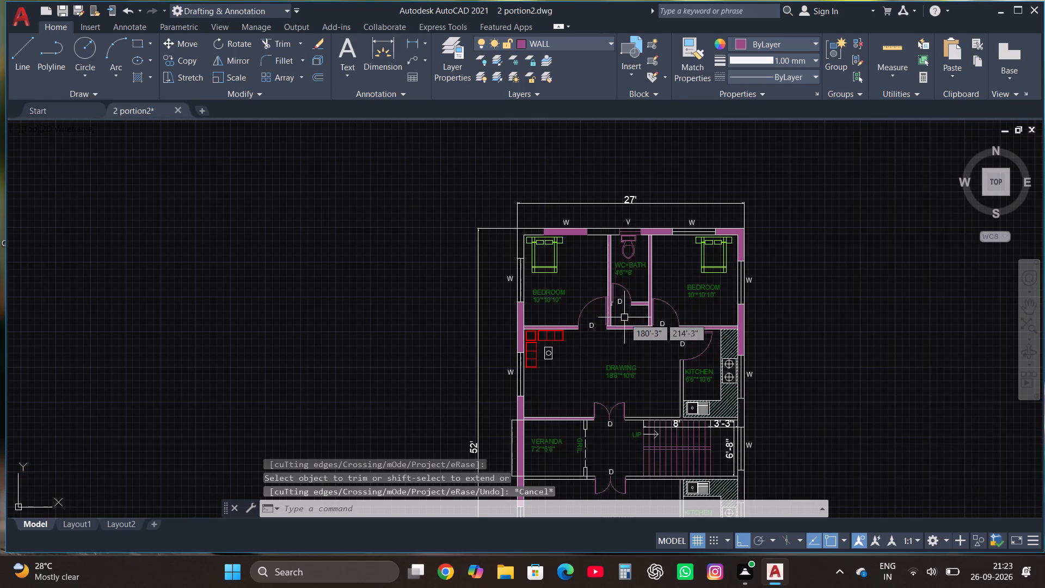
# Solid-fill both short wall pieces beside the lower portion's WC door, undoing the trial picks in the WC's side walls.
pyautogui.scroll(-2, 625, 321)
pyautogui.scroll(4, 608, 456)
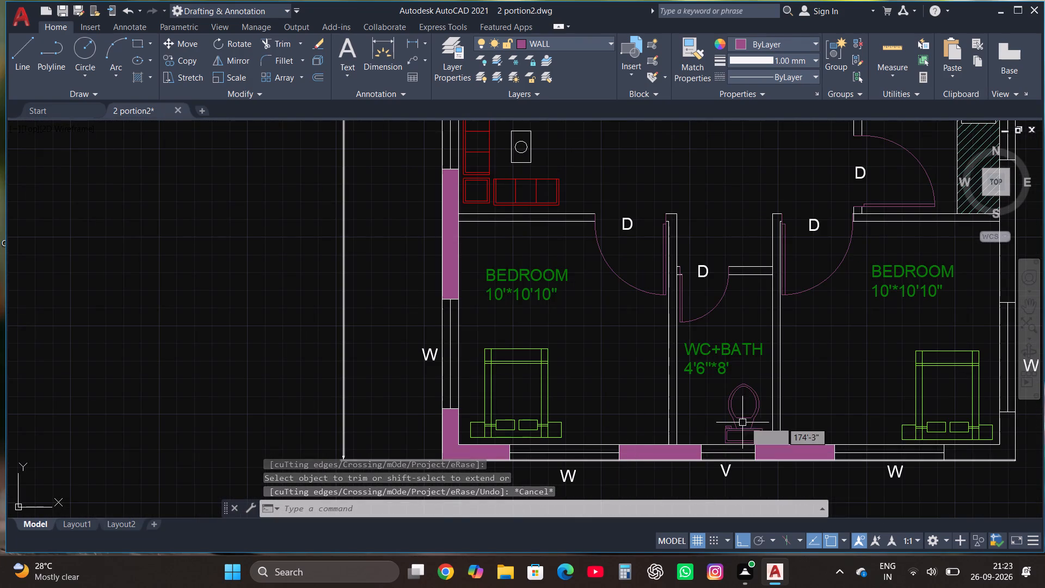
pyautogui.scroll(1, 761, 418)
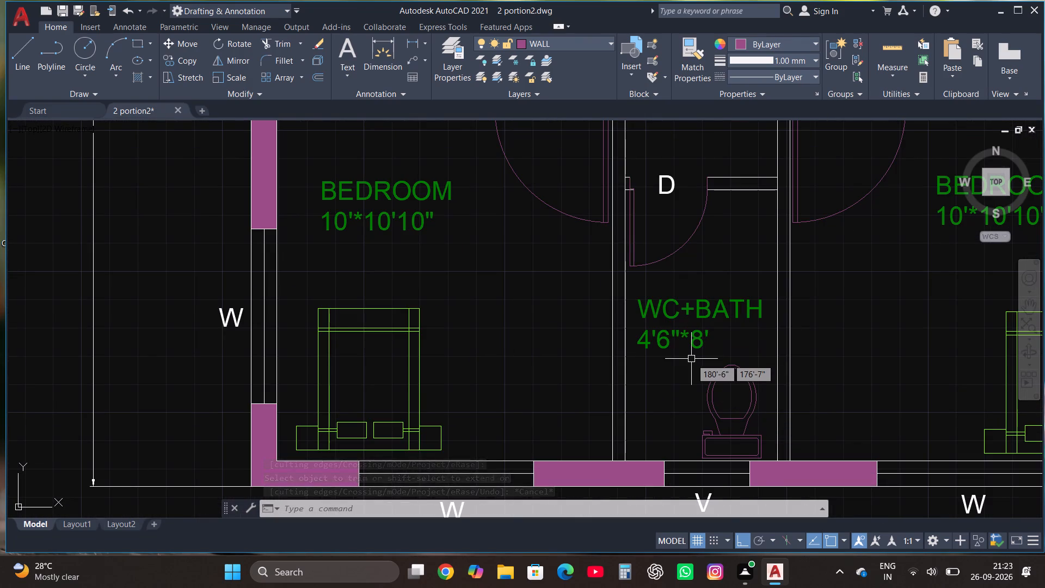
pyautogui.press('h')
pyautogui.press('Return')
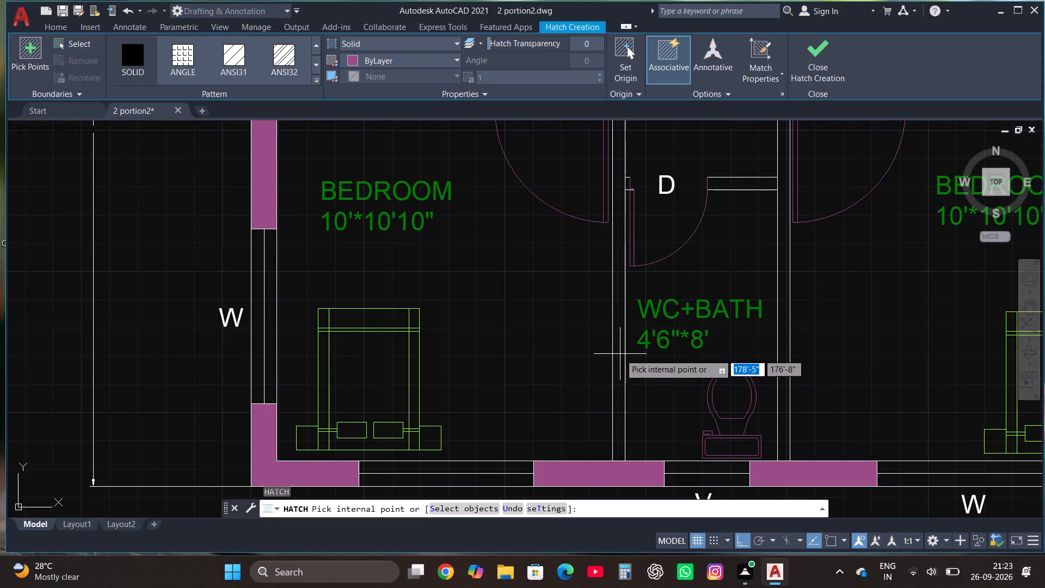
pyautogui.click(619, 354)
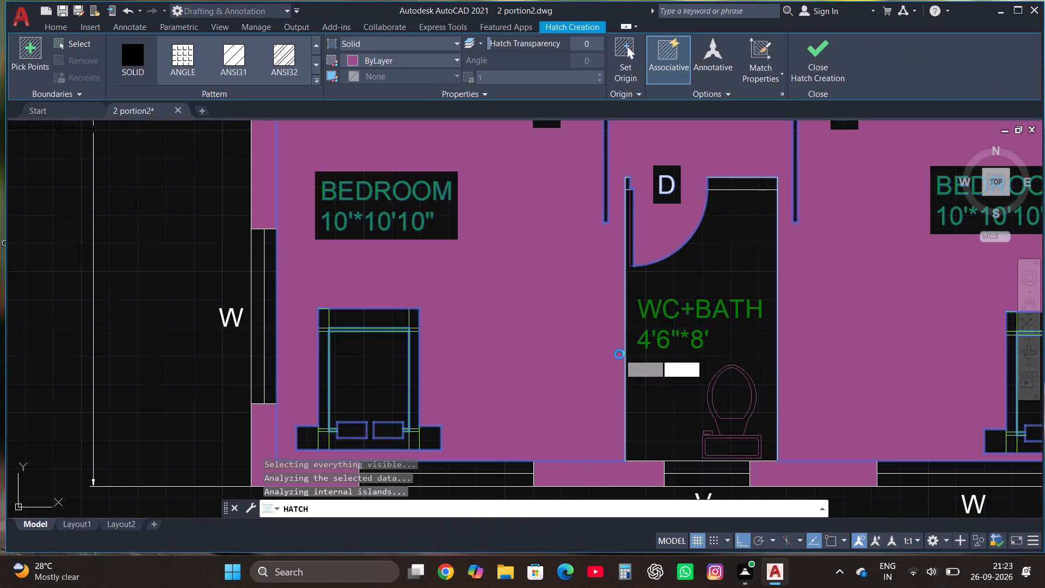
pyautogui.hotkey('ctrl', 'z')
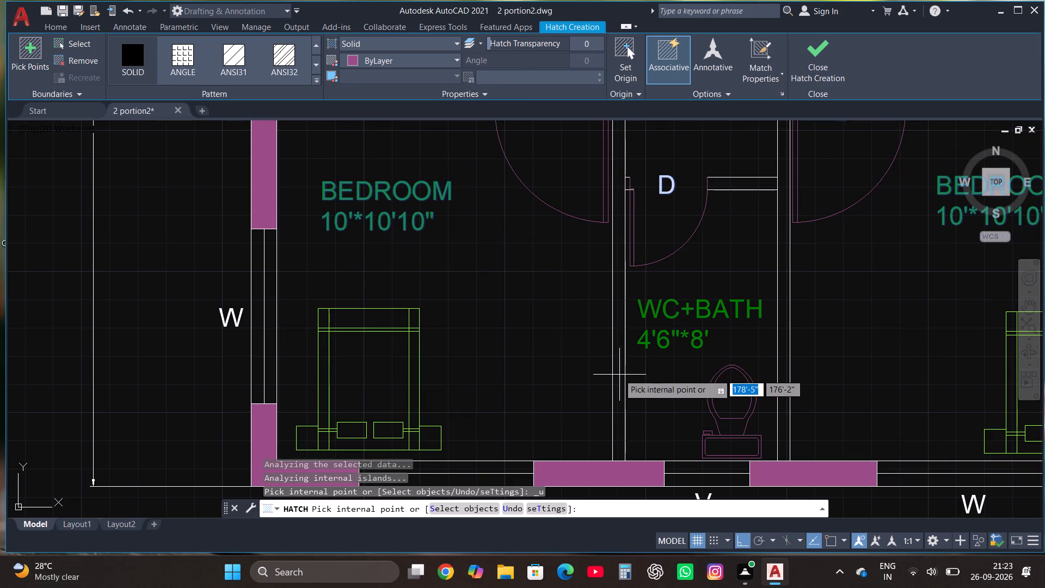
pyautogui.click(760, 185)
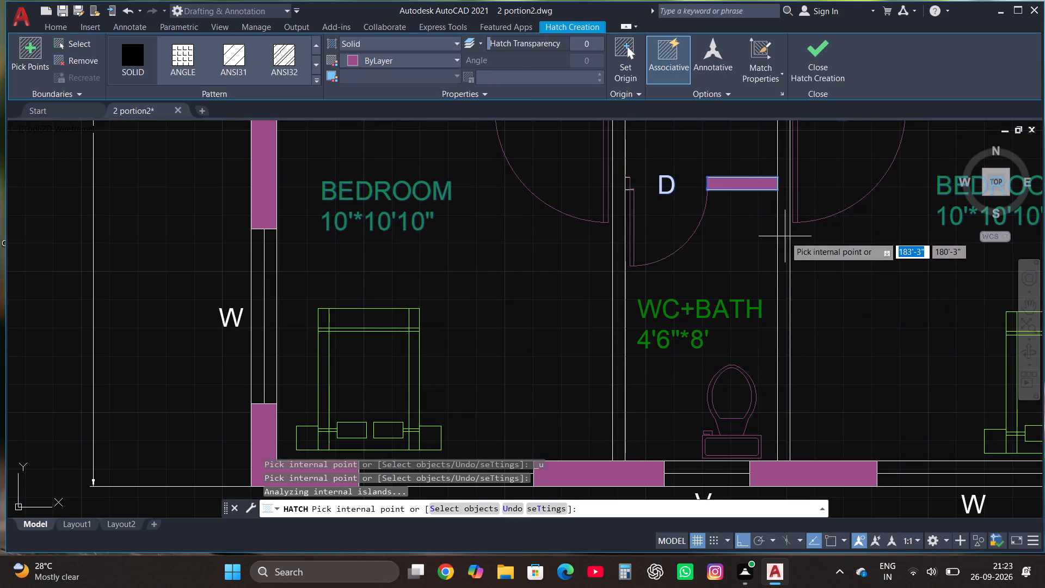
pyautogui.click(785, 236)
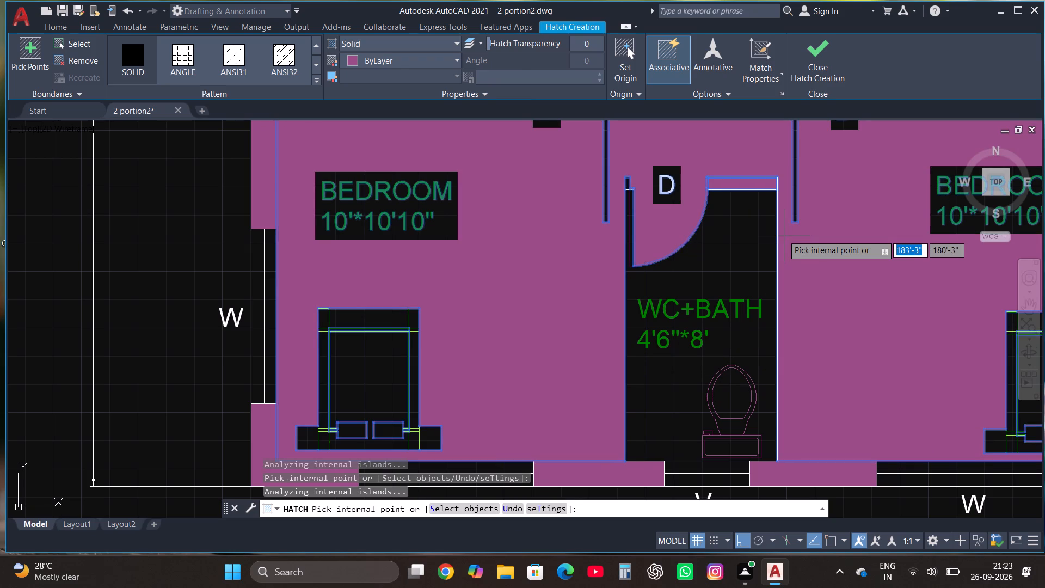
pyautogui.hotkey('ctrl', 'z')
pyautogui.scroll(-2, 659, 357)
pyautogui.scroll(4, 648, 284)
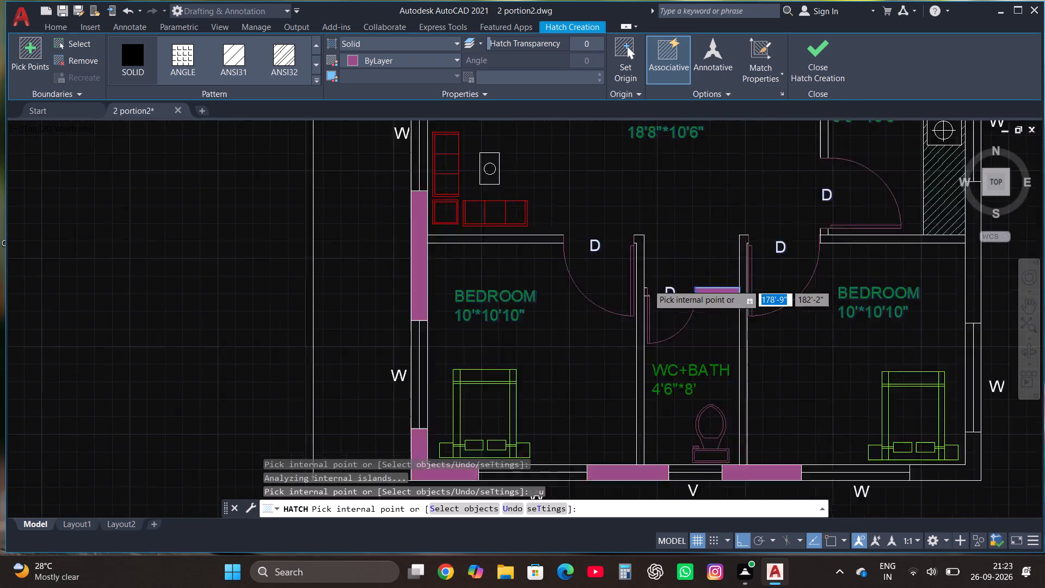
pyautogui.scroll(4, 636, 298)
pyautogui.click(636, 298)
pyautogui.scroll(-3, 635, 303)
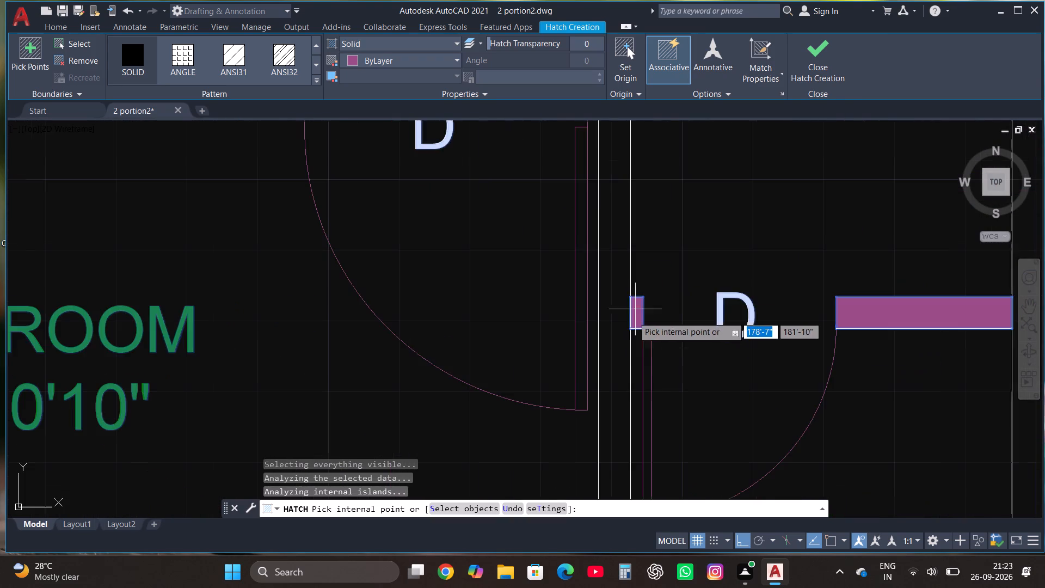
pyautogui.scroll(-2, 609, 363)
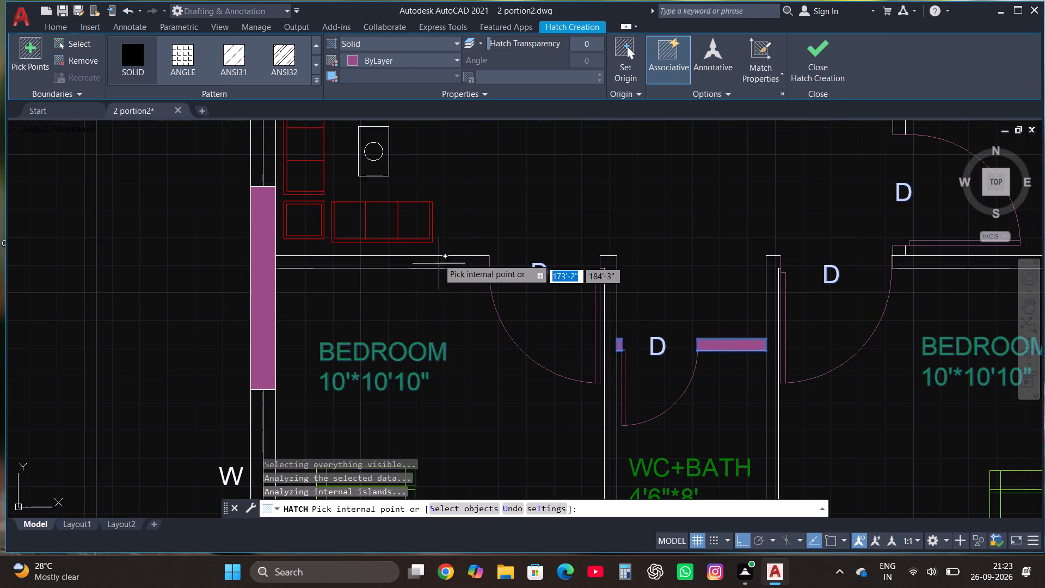
# Solid-fill the wall between the lower west bedroom and drawing room, and both side walls of the WC.
pyautogui.click(435, 265)
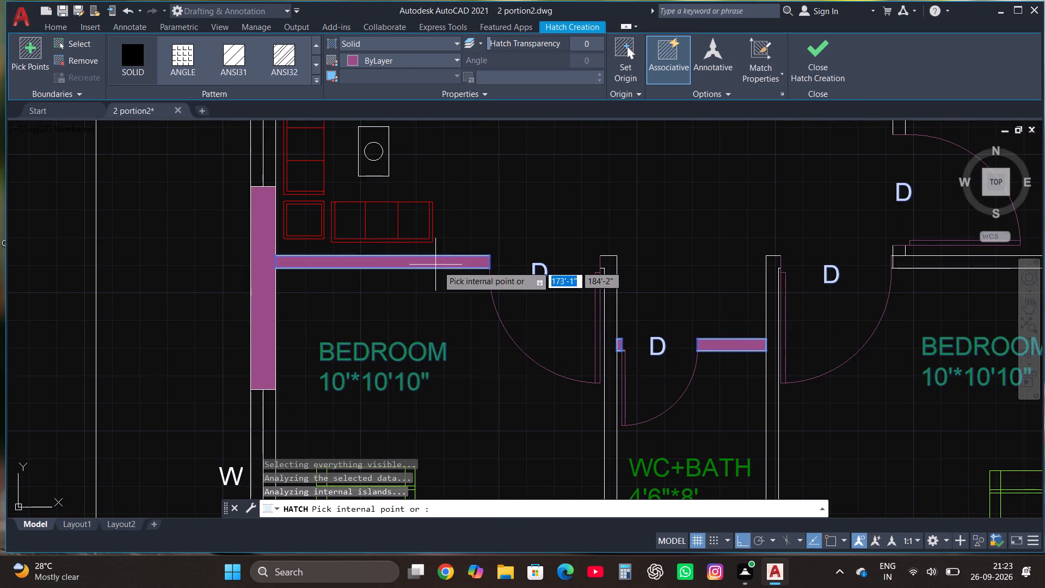
pyautogui.click(610, 290)
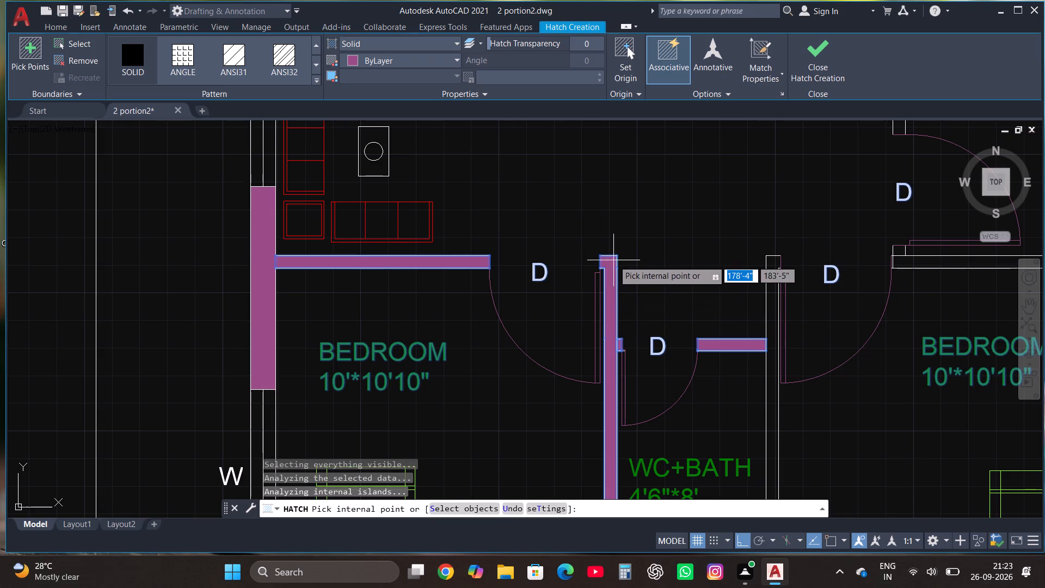
pyautogui.scroll(-1, 616, 264)
pyautogui.click(714, 387)
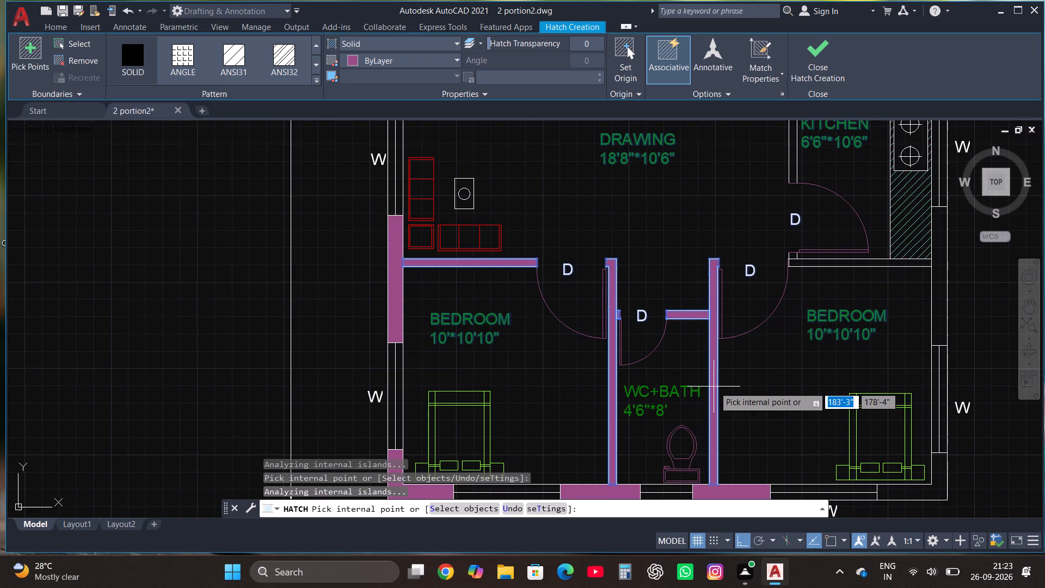
# Solid-fill the lower kitchen's door jamb, its partition with the bedroom, the outer east wall, and the kitchen's west wall.
pyautogui.scroll(2, 818, 253)
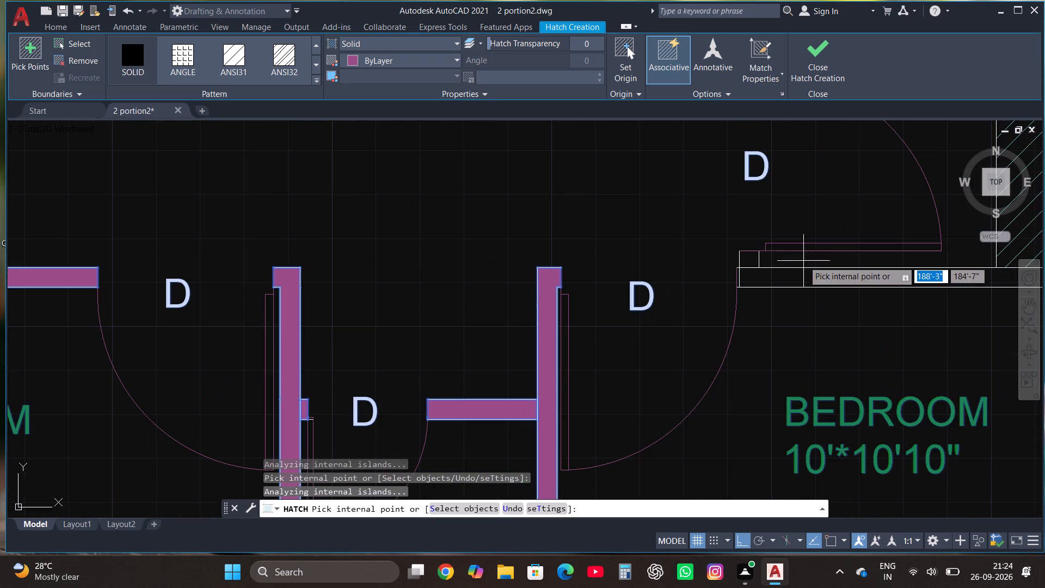
pyautogui.click(751, 261)
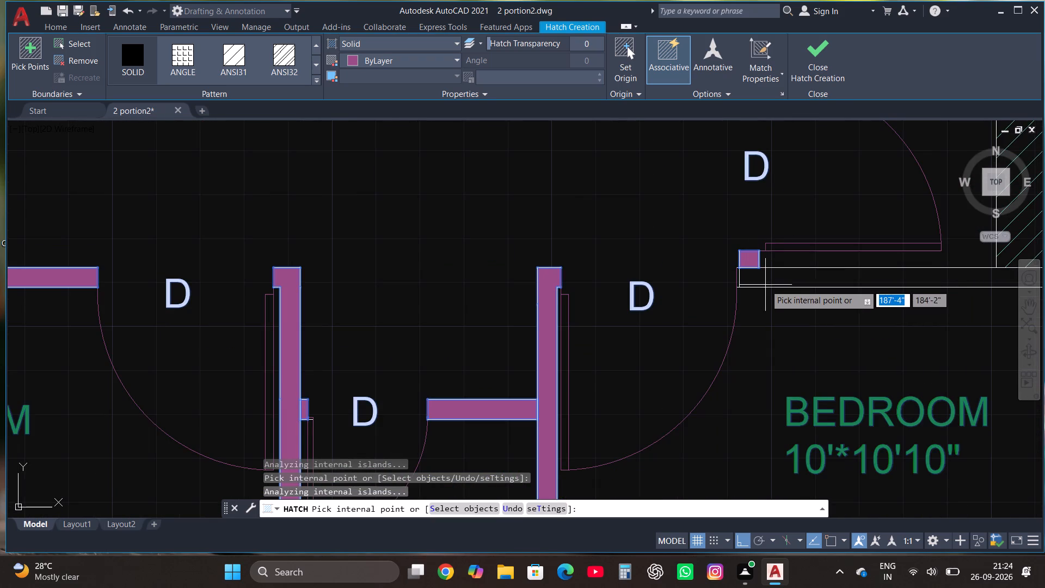
pyautogui.click(767, 274)
pyautogui.scroll(-2, 583, 399)
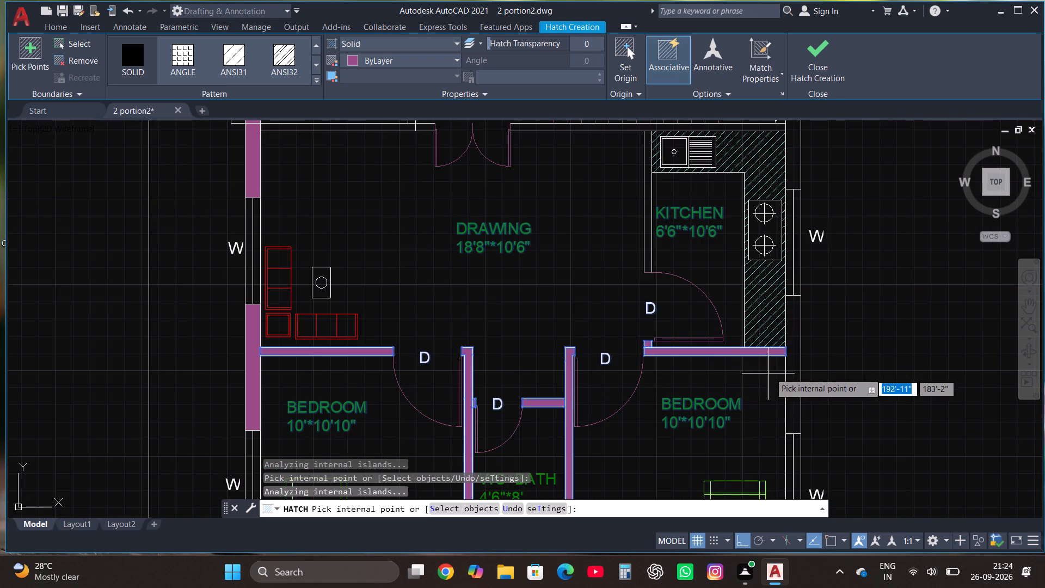
pyautogui.click(798, 352)
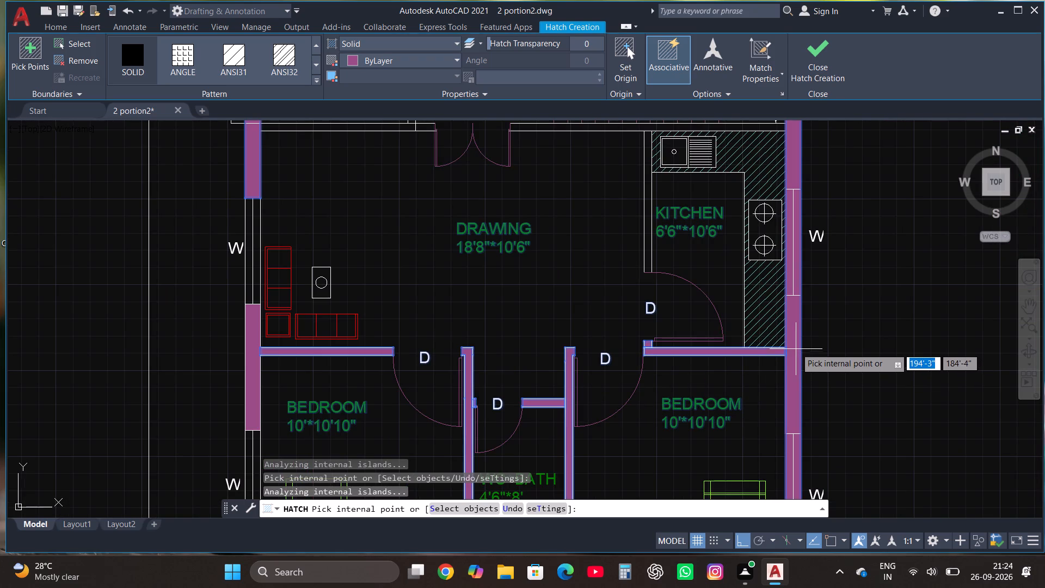
pyautogui.click(646, 207)
# Solid-fill the lower portion's wall along the staircase and veranda on both sides of the double door, up to its jamb.
pyautogui.scroll(-1, 637, 290)
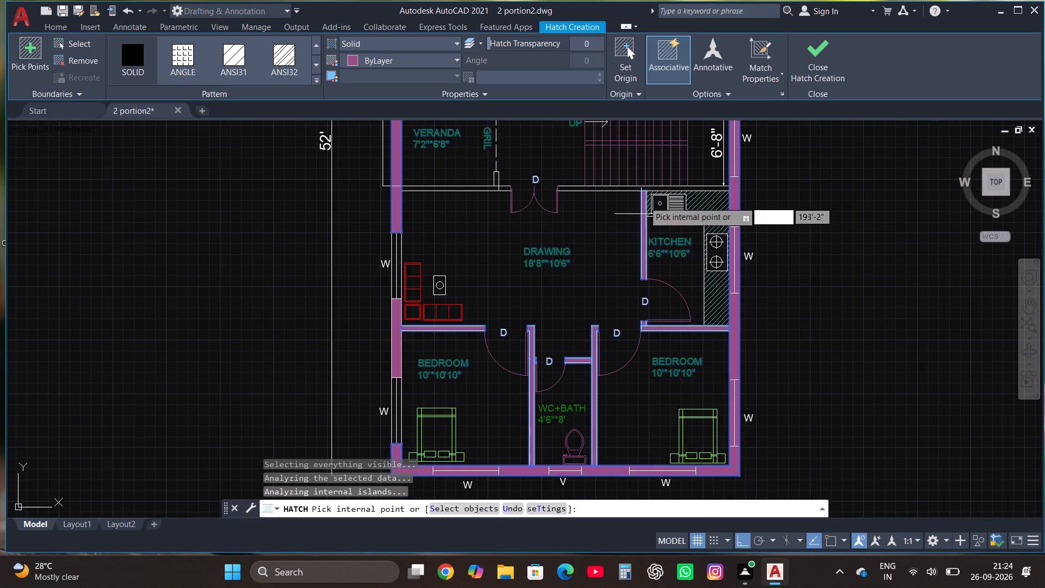
pyautogui.scroll(2, 654, 137)
pyautogui.click(650, 269)
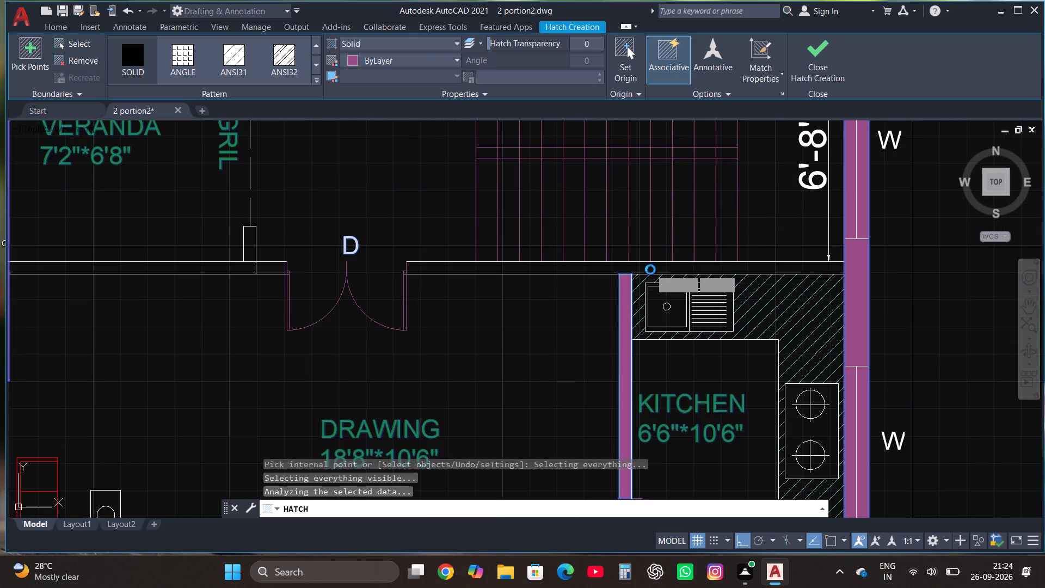
pyautogui.scroll(-2, 651, 269)
pyautogui.scroll(3, 440, 272)
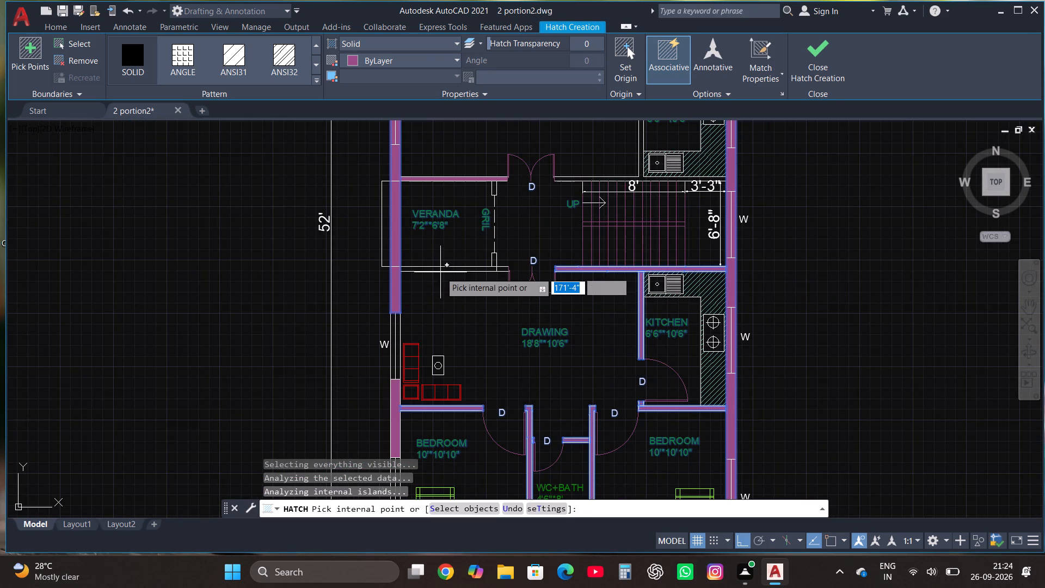
pyautogui.scroll(2, 448, 265)
pyautogui.click(447, 267)
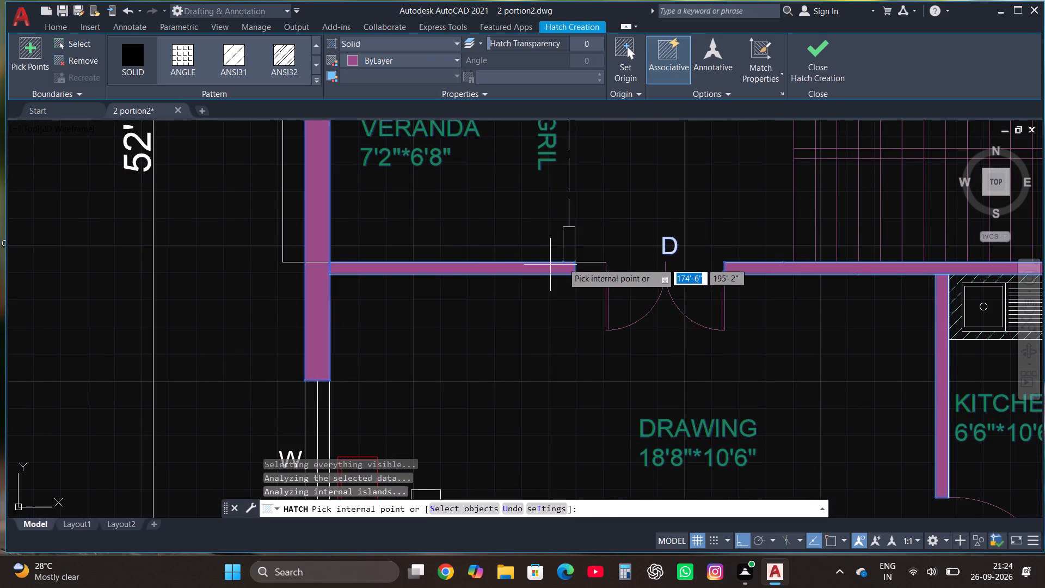
pyautogui.click(594, 273)
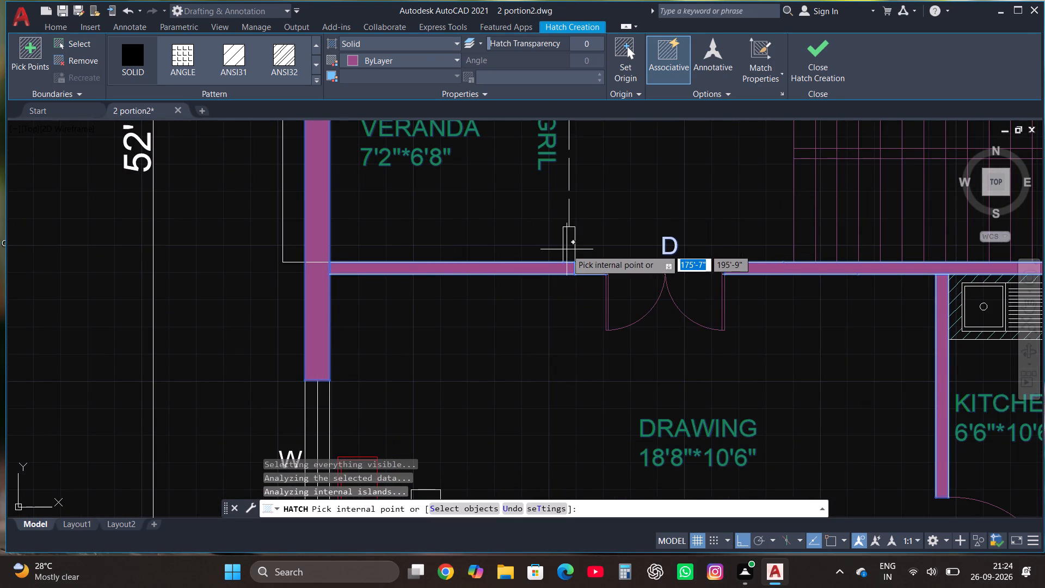
# Solid-fill the piers at both ends of the veranda grille, undoing the first pick at the upper pier before retrying it.
pyautogui.click(567, 249)
pyautogui.scroll(-2, 571, 273)
pyautogui.scroll(4, 568, 192)
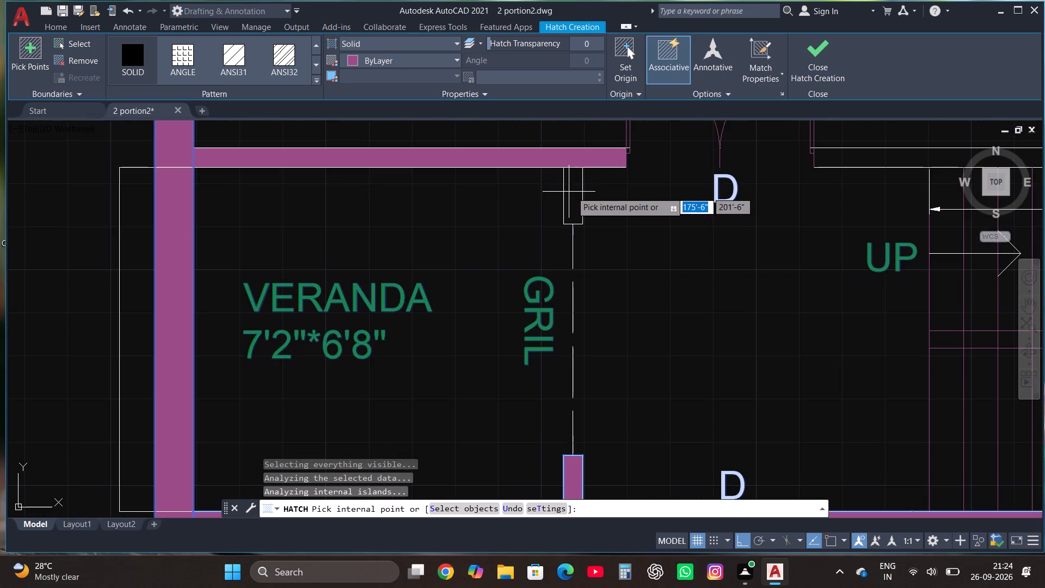
pyautogui.click(574, 193)
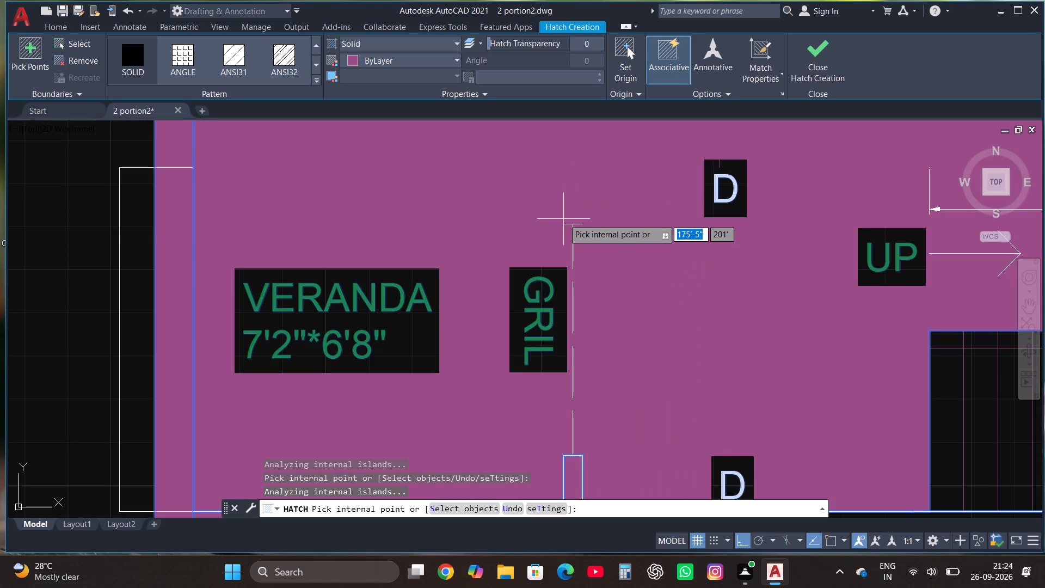
pyautogui.hotkey('ctrl', 'z')
pyautogui.click(574, 198)
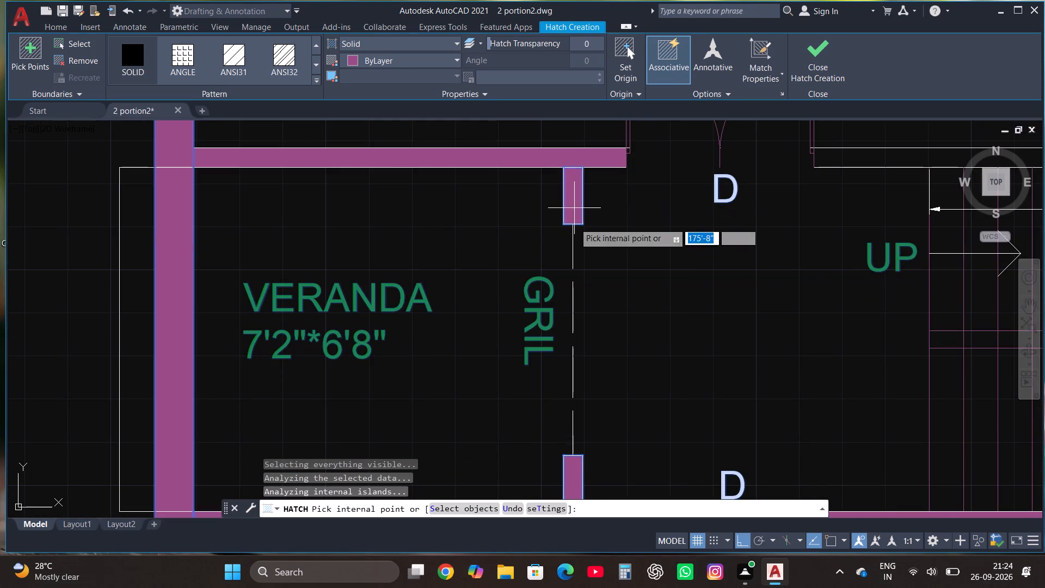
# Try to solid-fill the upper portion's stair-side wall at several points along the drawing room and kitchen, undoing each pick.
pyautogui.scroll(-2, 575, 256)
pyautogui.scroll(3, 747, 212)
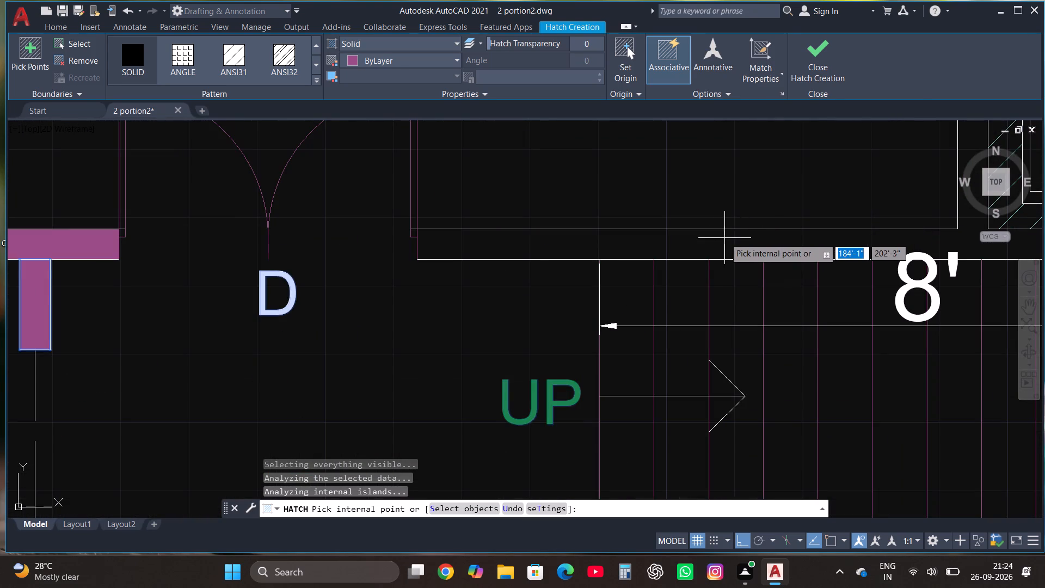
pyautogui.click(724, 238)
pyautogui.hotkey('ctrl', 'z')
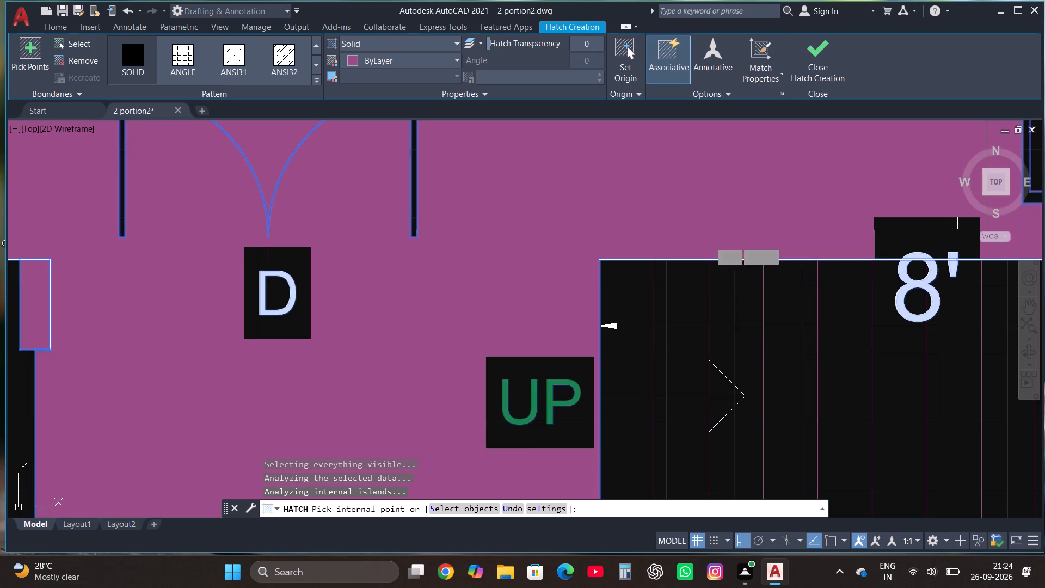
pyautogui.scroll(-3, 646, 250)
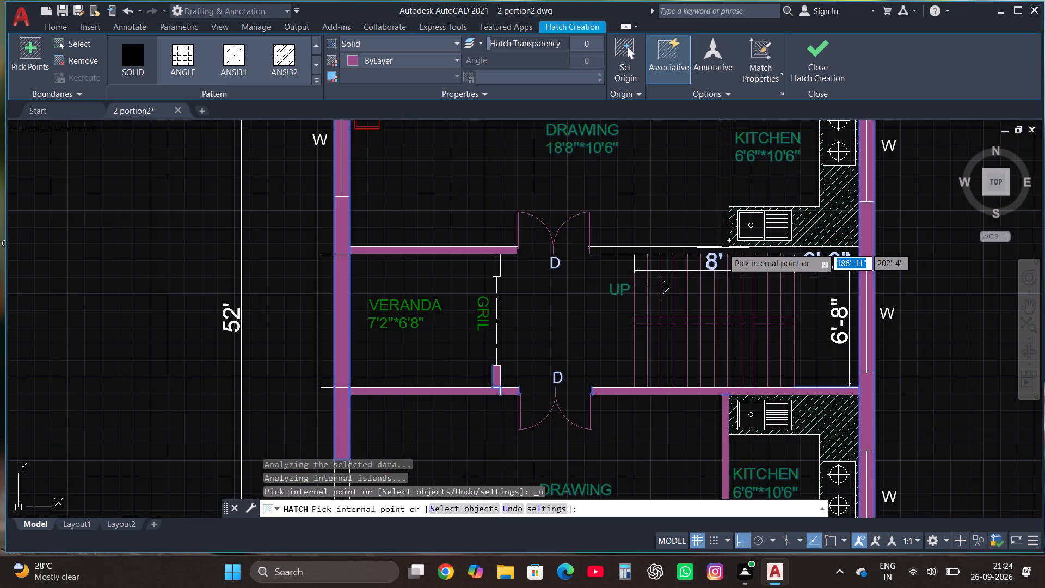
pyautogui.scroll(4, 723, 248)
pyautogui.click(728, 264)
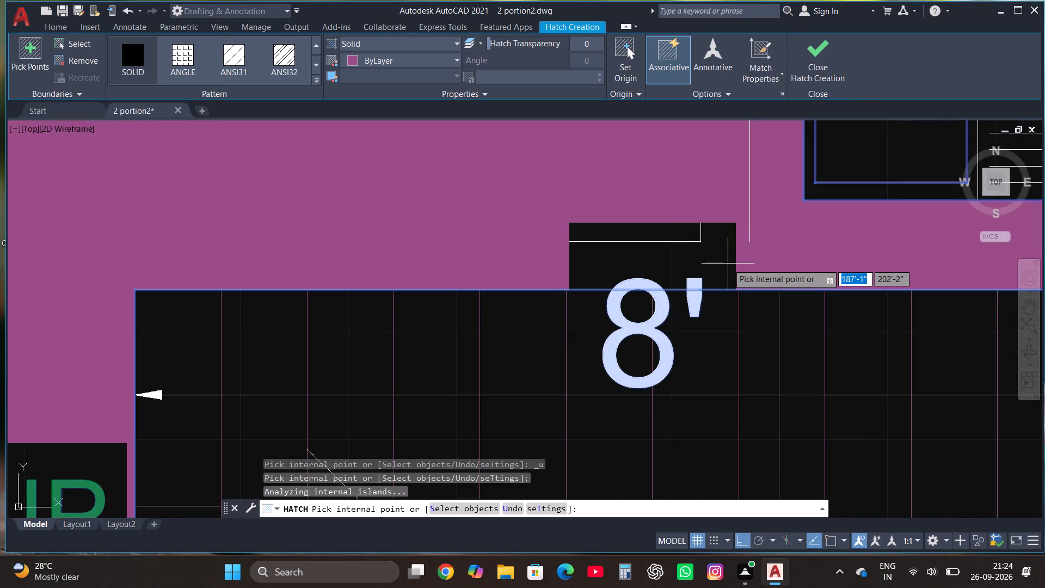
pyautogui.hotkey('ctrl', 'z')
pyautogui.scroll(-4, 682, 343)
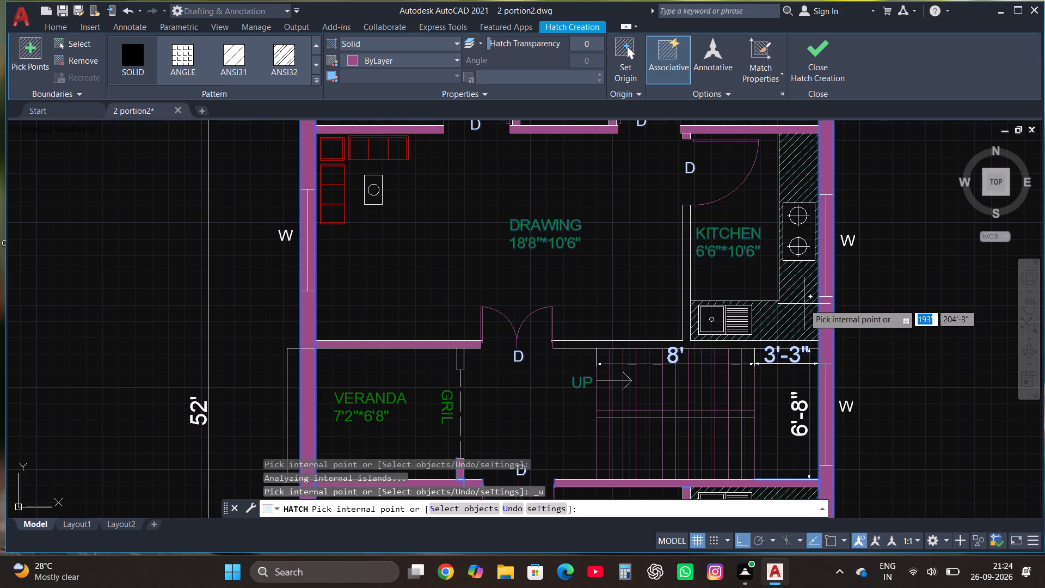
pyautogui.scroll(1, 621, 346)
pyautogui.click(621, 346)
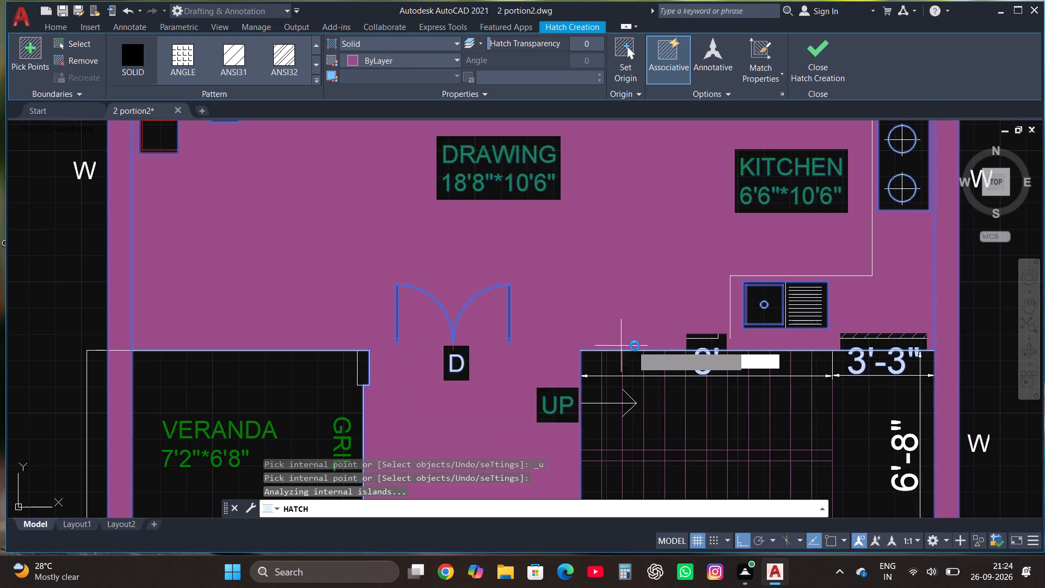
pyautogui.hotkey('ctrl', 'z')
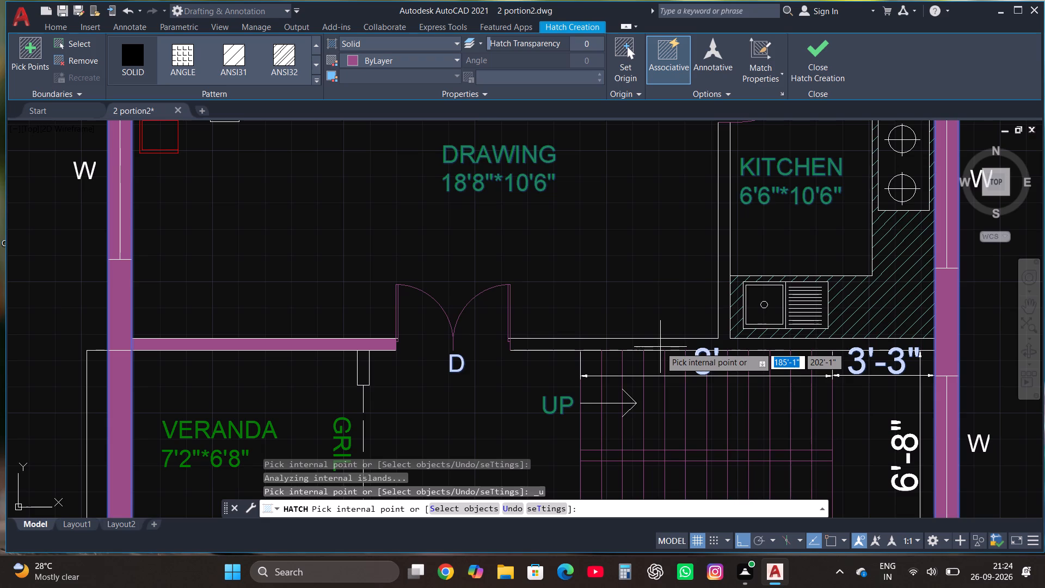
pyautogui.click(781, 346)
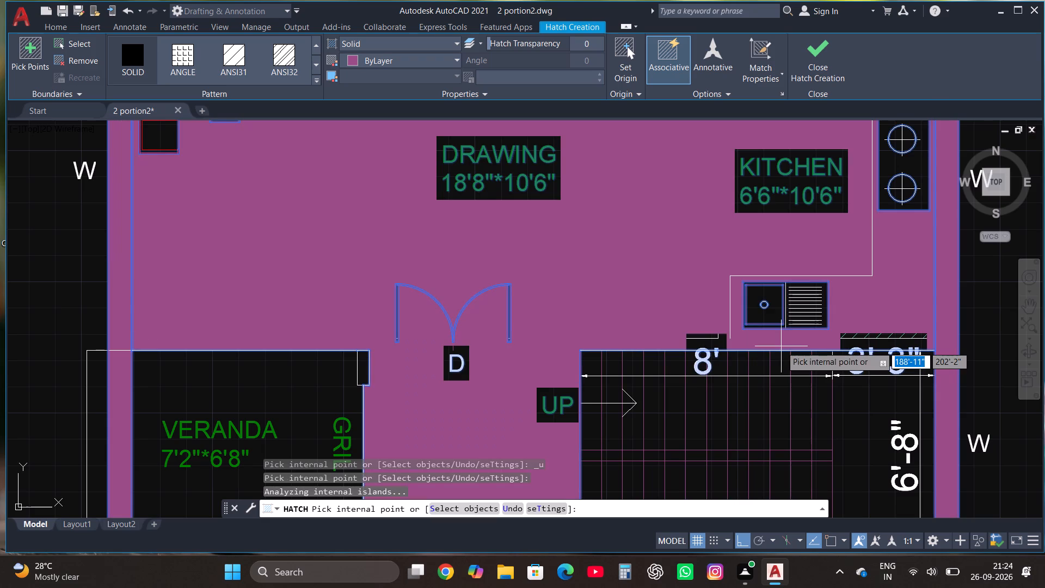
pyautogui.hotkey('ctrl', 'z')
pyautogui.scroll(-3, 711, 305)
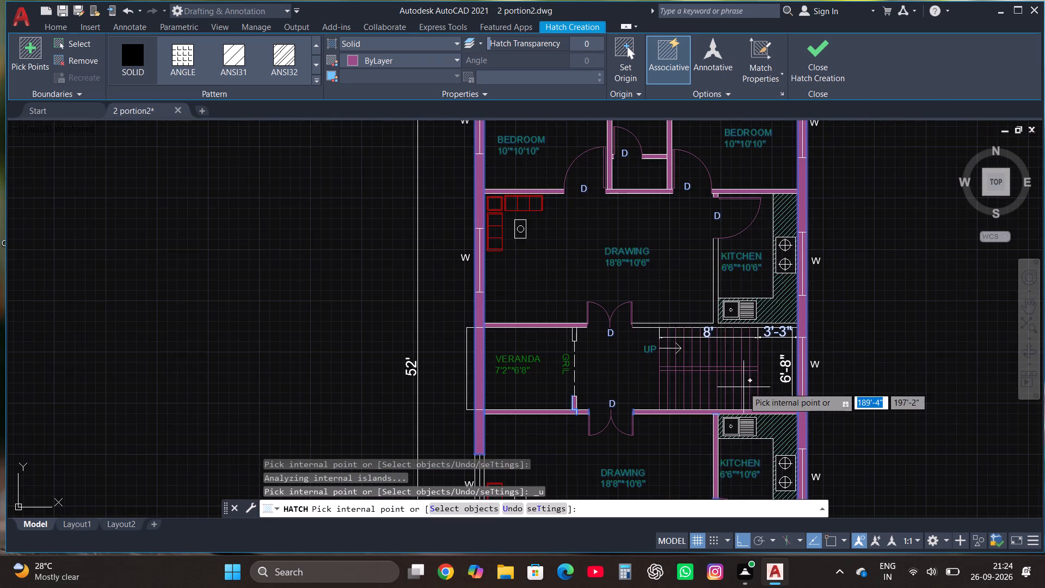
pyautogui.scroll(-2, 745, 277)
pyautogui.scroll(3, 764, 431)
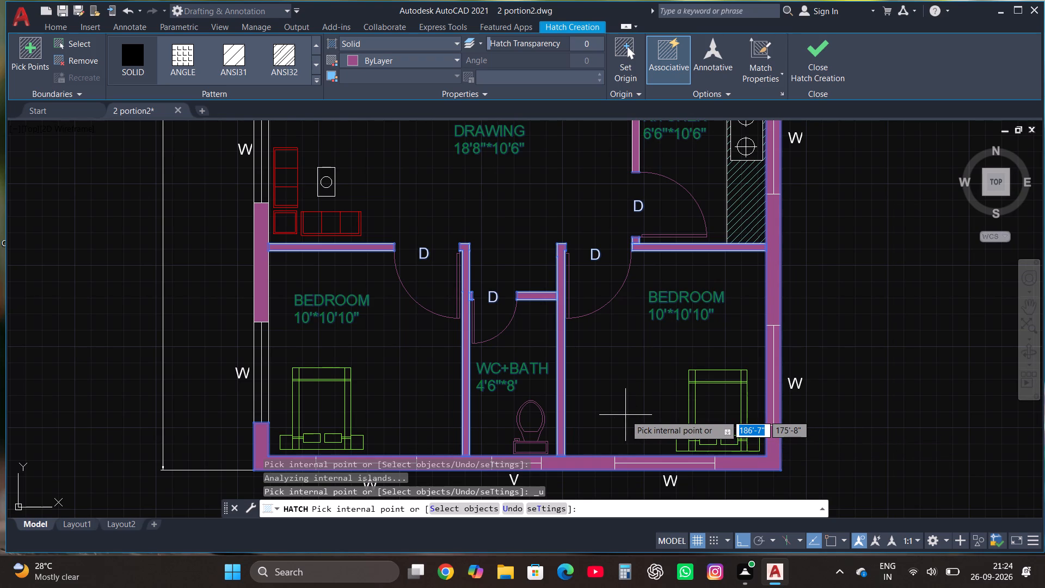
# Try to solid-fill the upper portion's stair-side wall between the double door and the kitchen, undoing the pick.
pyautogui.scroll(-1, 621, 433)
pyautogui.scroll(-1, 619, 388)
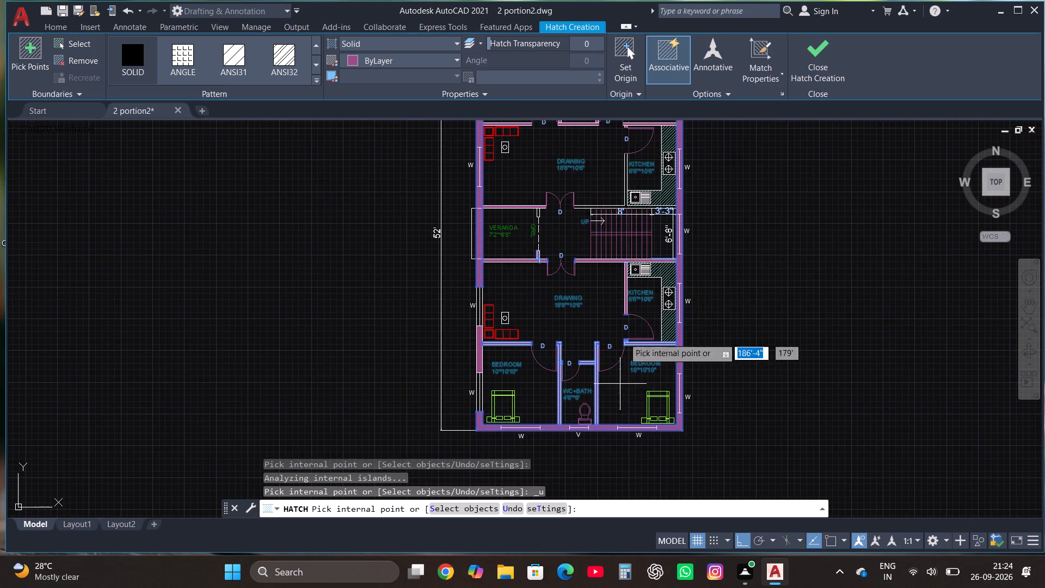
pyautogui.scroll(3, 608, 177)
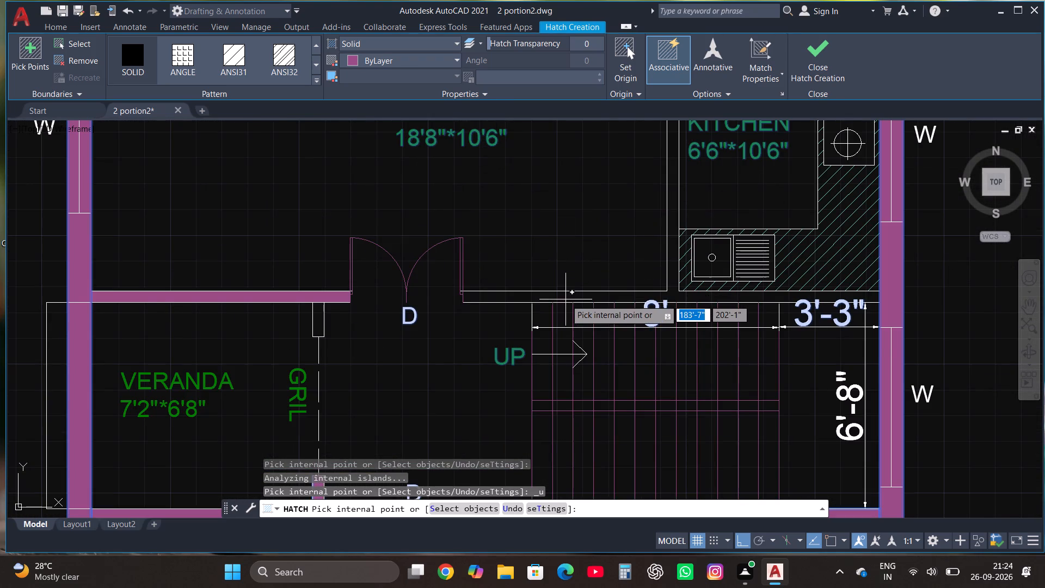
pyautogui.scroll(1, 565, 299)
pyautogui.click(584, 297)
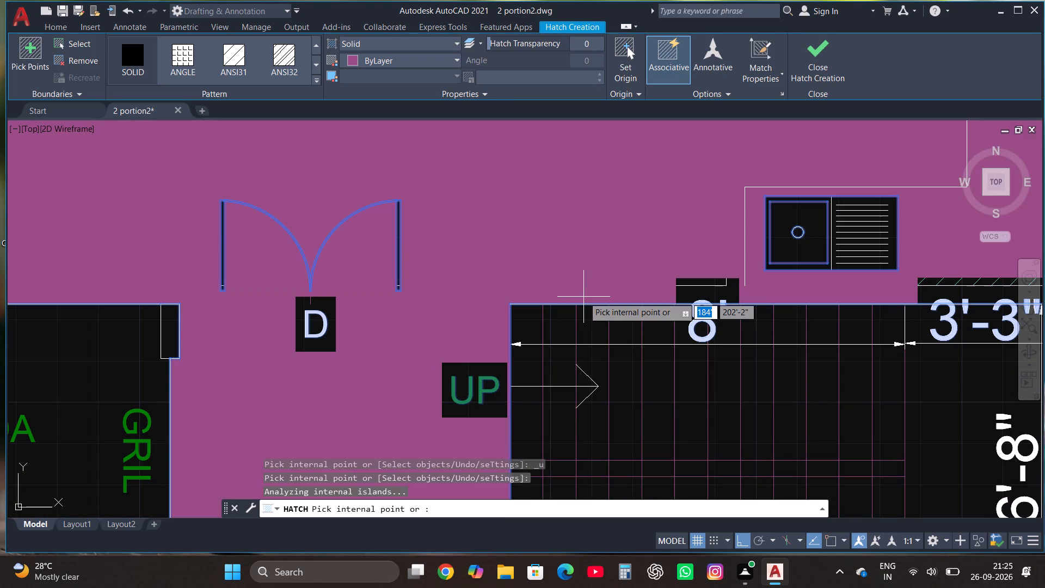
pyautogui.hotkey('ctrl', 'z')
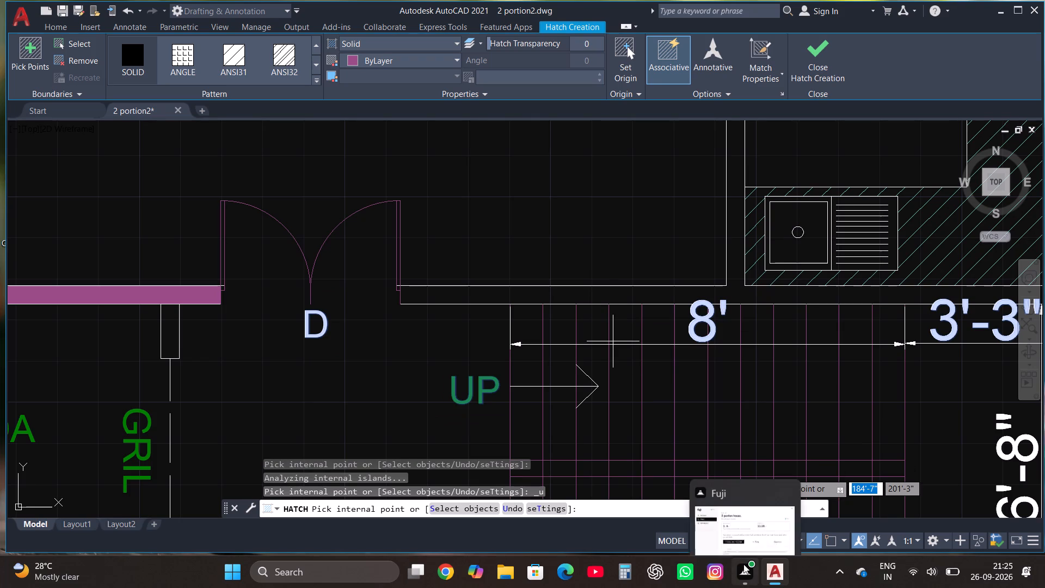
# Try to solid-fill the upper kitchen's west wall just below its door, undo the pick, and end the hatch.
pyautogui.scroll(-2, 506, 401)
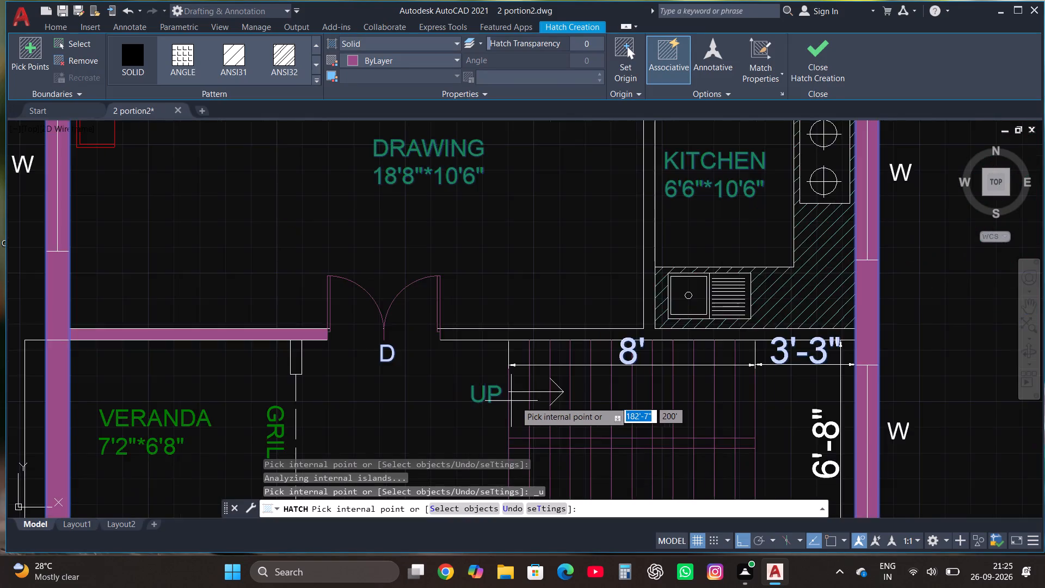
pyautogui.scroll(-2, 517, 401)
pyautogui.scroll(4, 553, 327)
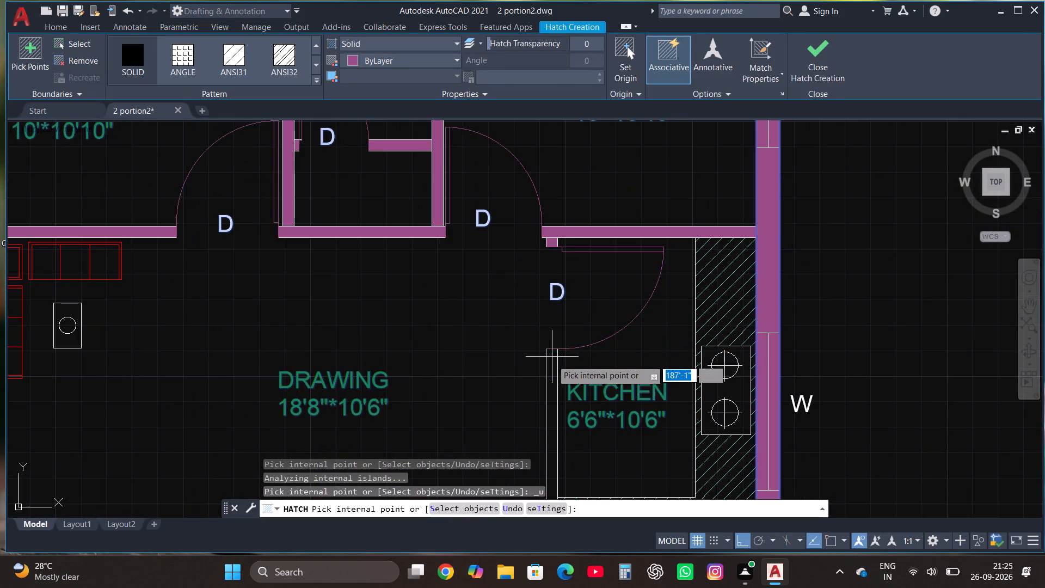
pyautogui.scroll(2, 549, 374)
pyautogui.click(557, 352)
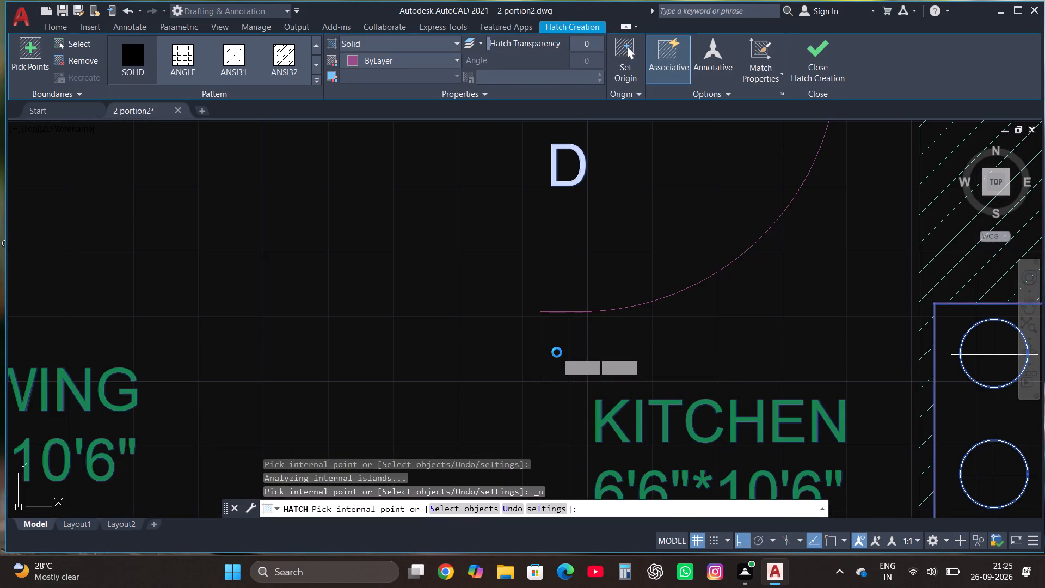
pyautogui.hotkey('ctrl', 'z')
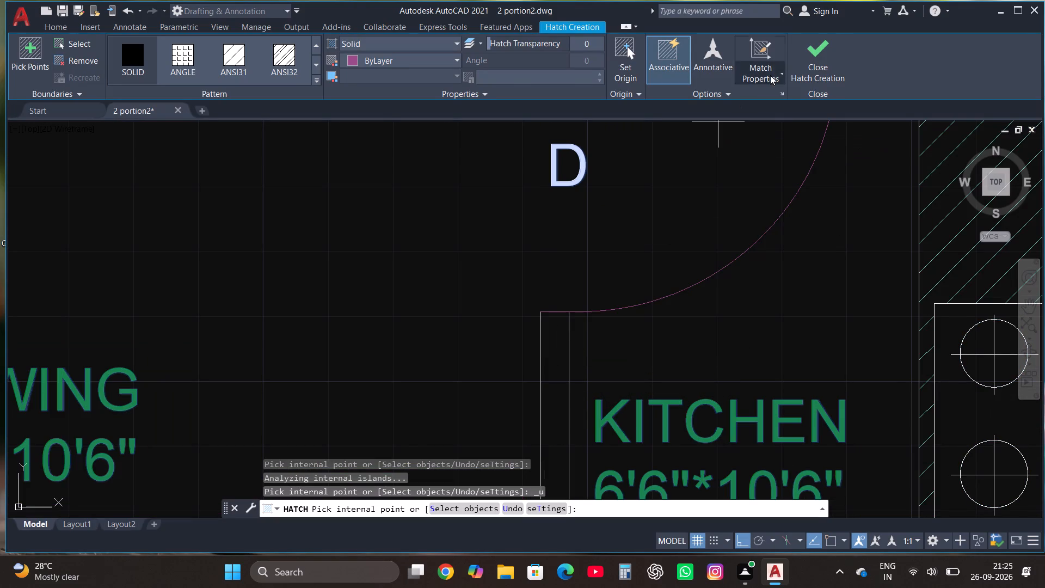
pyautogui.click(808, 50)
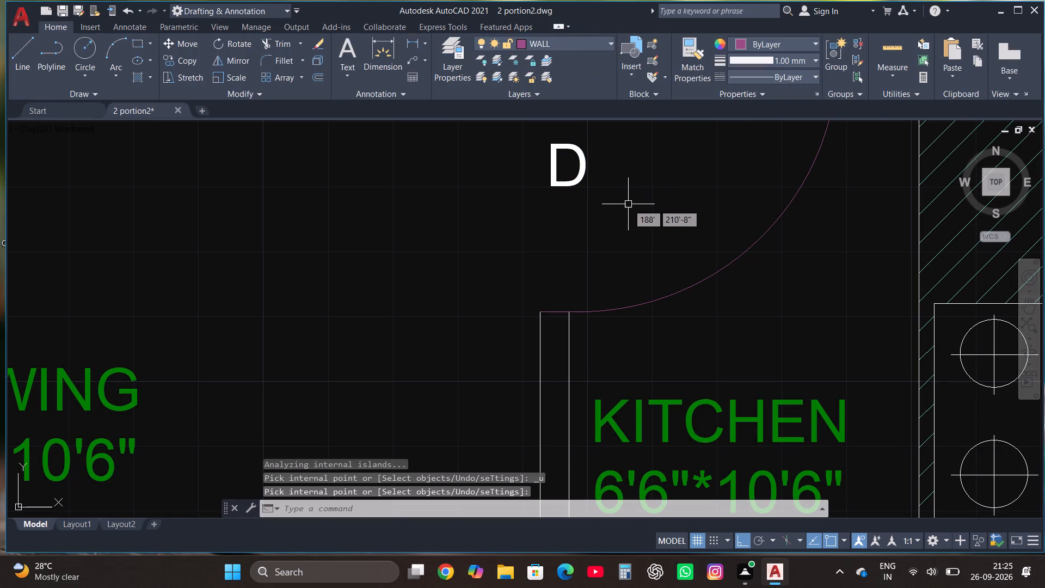
# Draw a rectangle about 6'-10" long over the upper kitchen's west wall, from the door jamb to the stair-side wall.
pyautogui.scroll(-1, 629, 207)
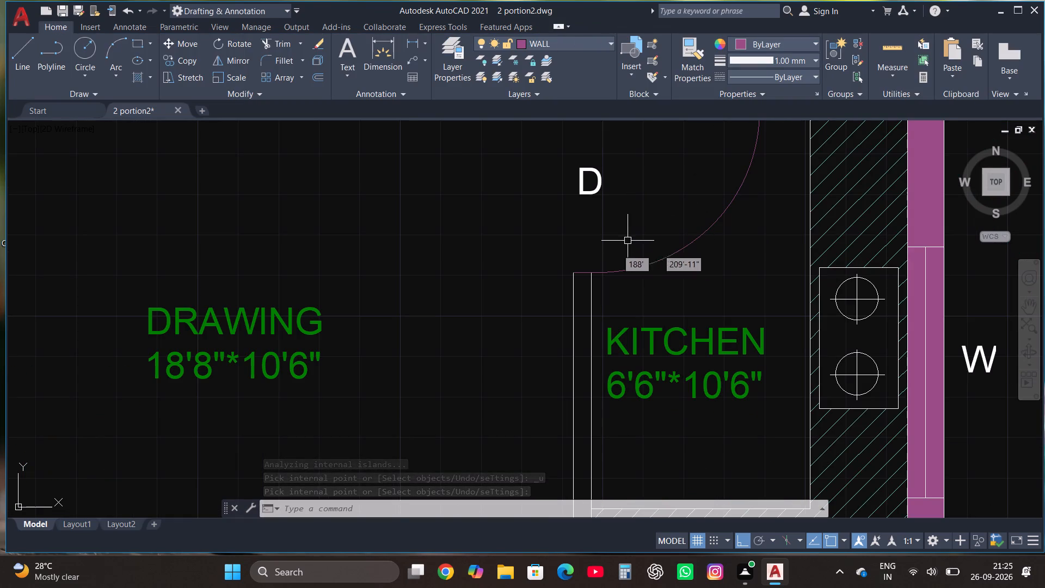
pyautogui.click(136, 44)
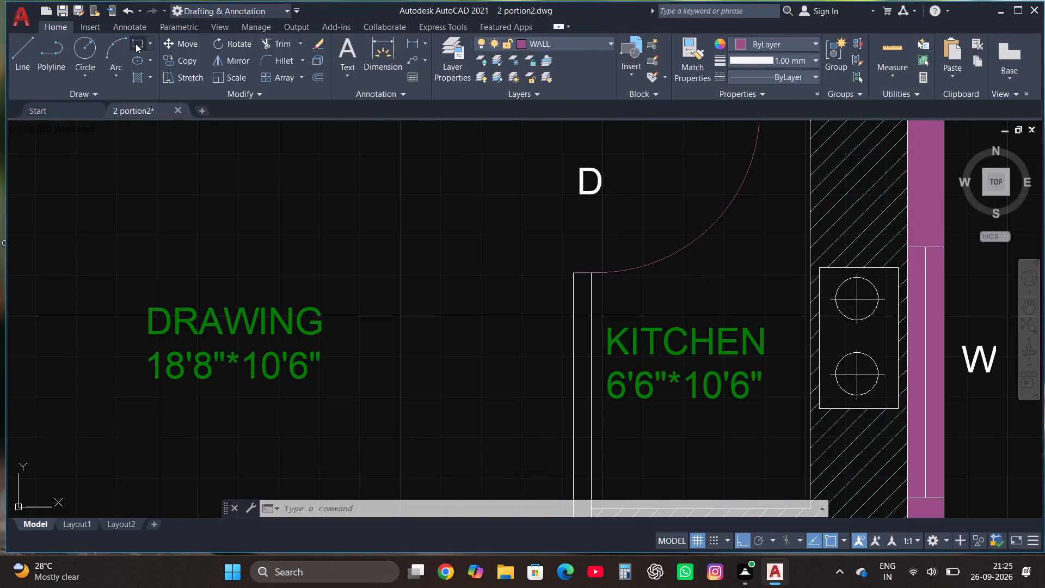
pyautogui.click(574, 272)
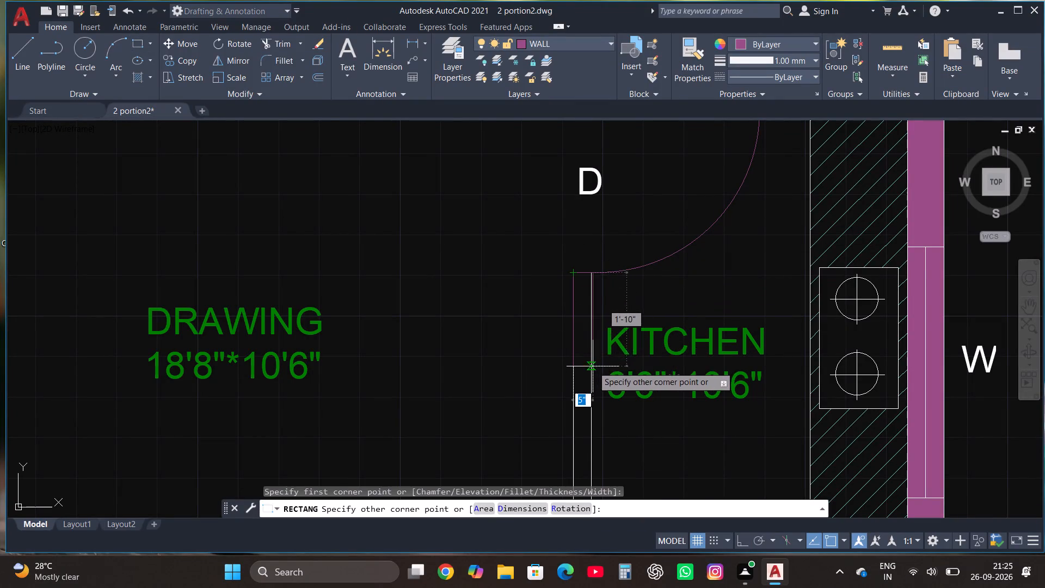
pyautogui.scroll(-3, 593, 366)
pyautogui.scroll(3, 590, 422)
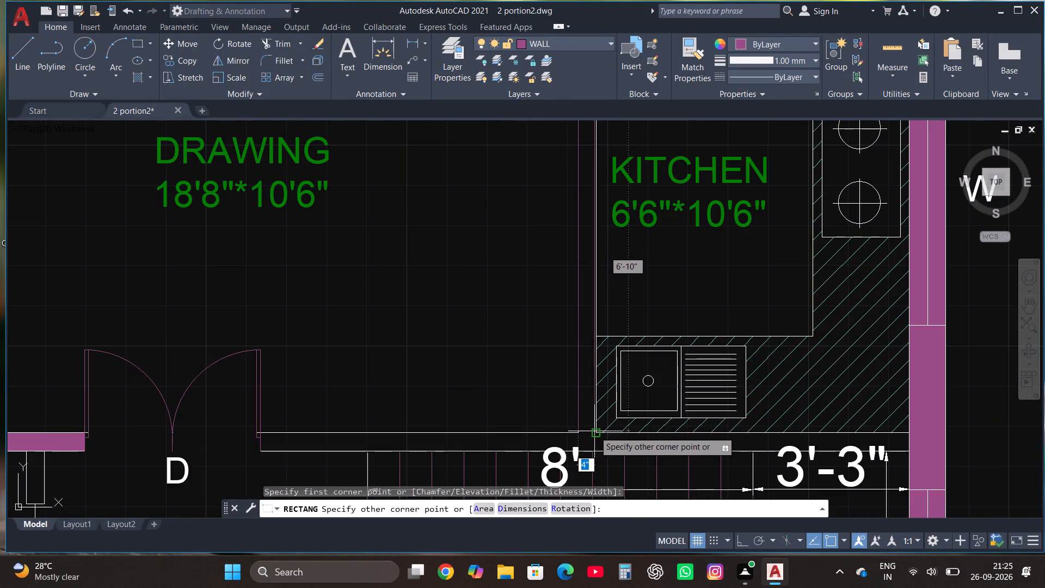
pyautogui.click(595, 431)
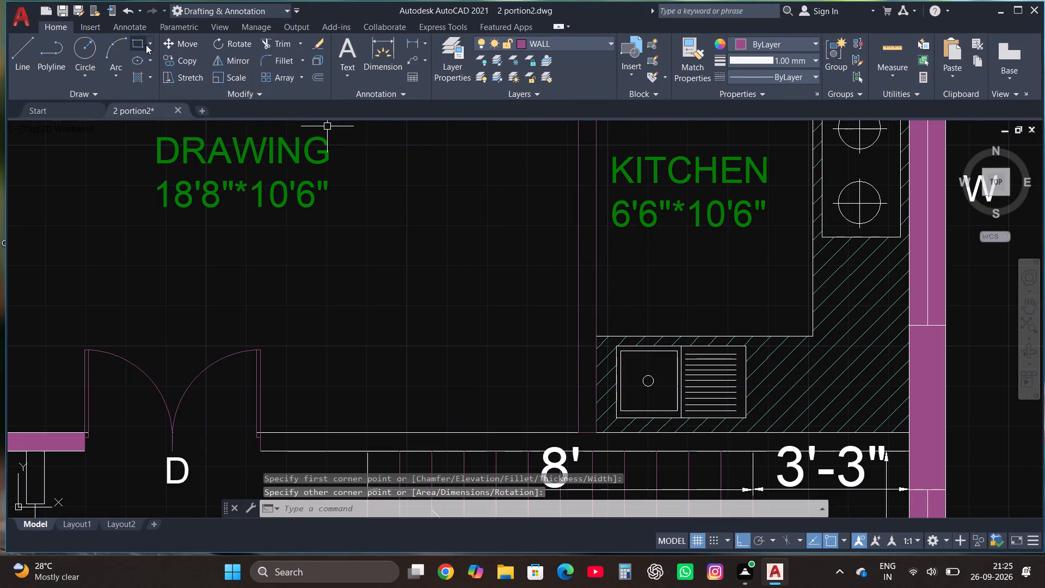
# Draw a rectangle over the upper portion's stair-side wall, from the double door's jamb to the outer east wall.
pyautogui.click(139, 44)
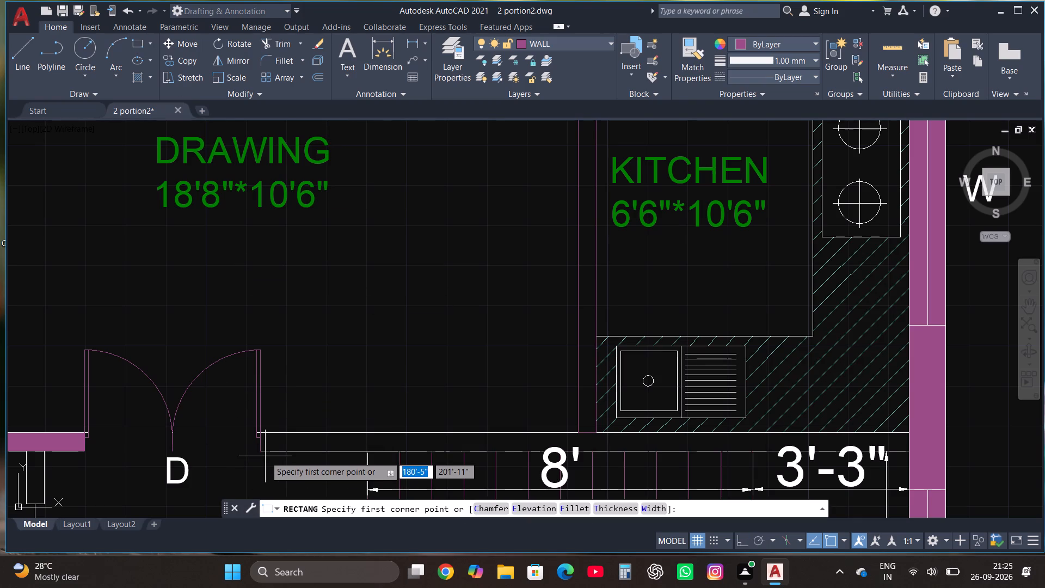
pyautogui.click(260, 452)
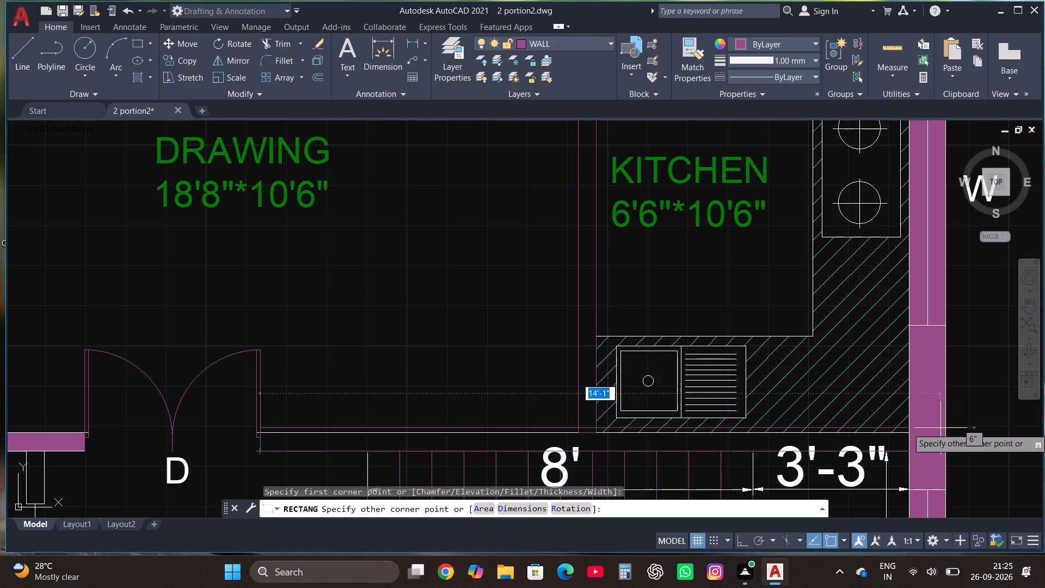
pyautogui.click(908, 433)
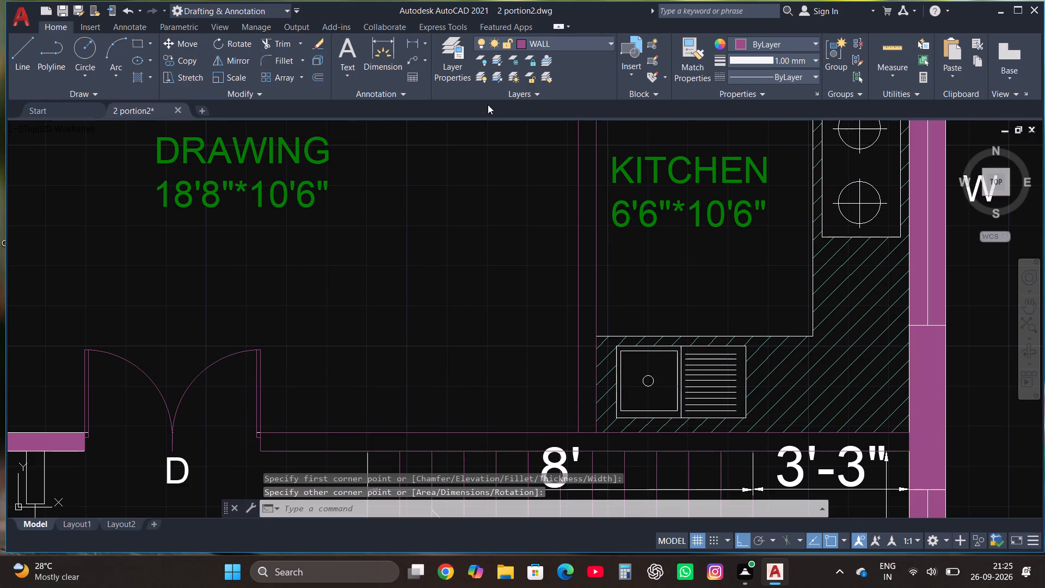
# Solid-fill the two new wall rectangles, along the upper kitchen's west side and along the staircase.
pyautogui.press('h')
pyautogui.press('Return')
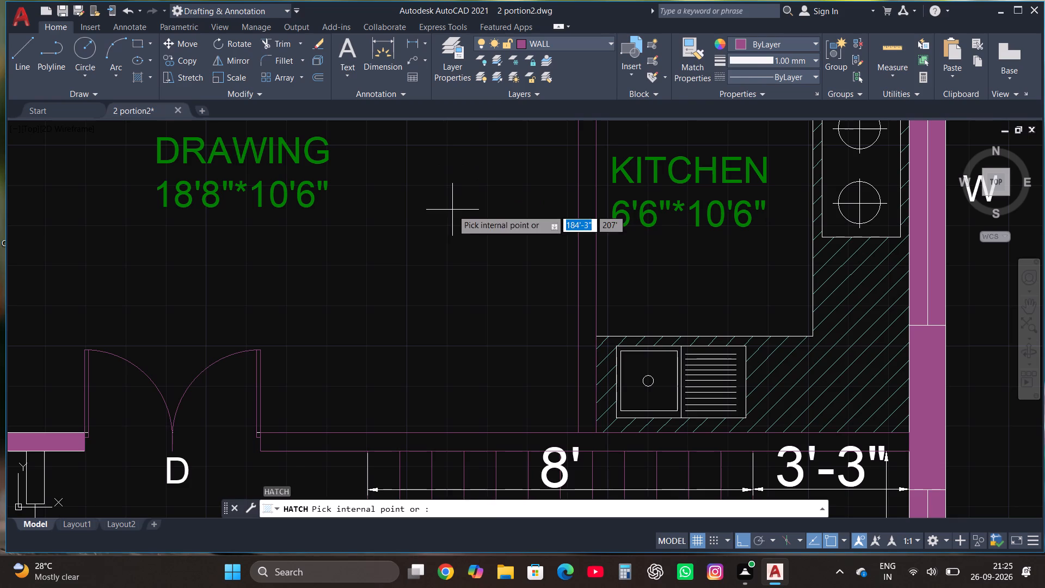
pyautogui.click(583, 314)
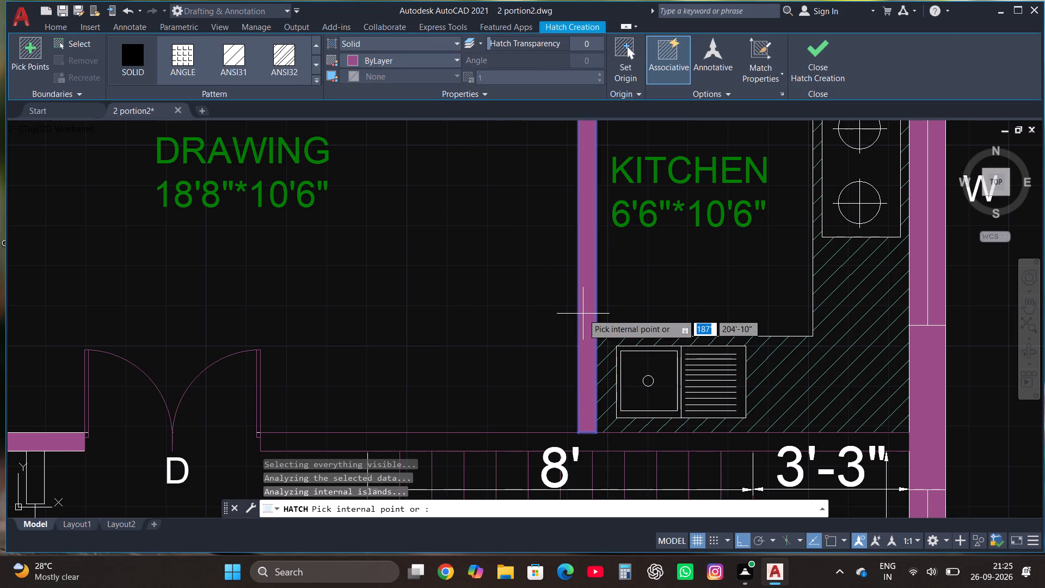
pyautogui.click(522, 443)
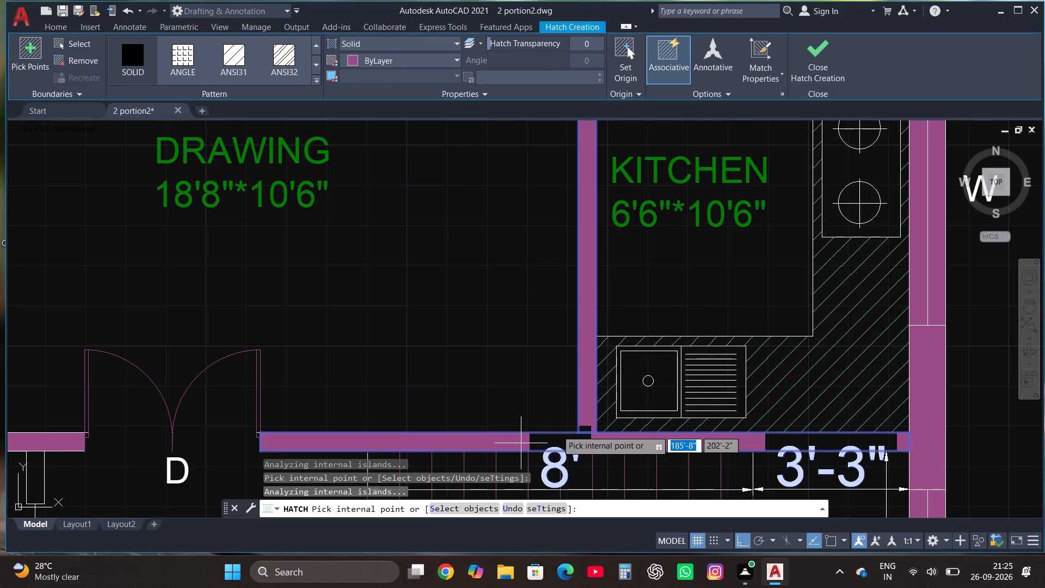
pyautogui.scroll(-1, 640, 348)
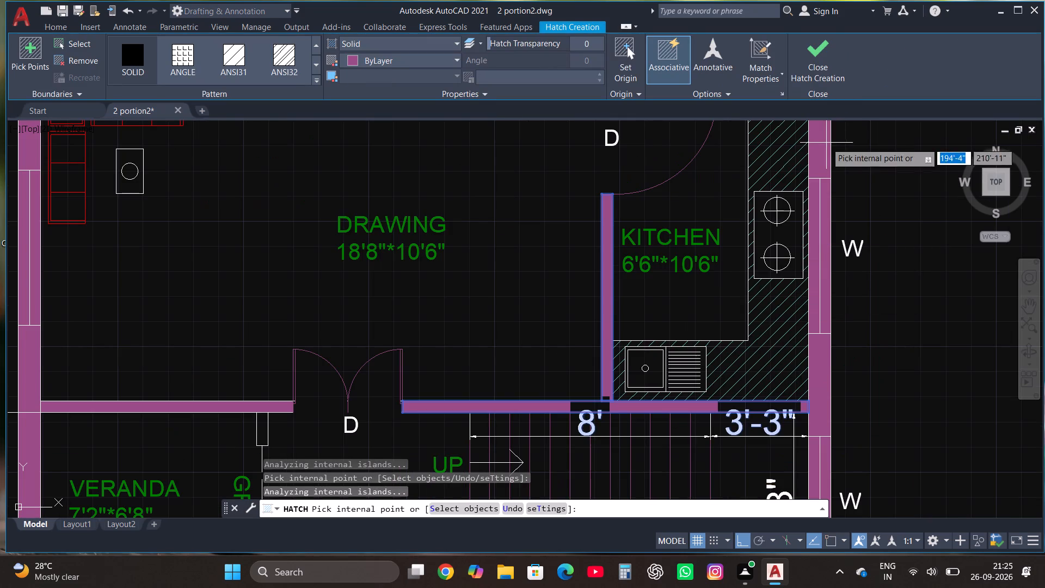
pyautogui.click(821, 50)
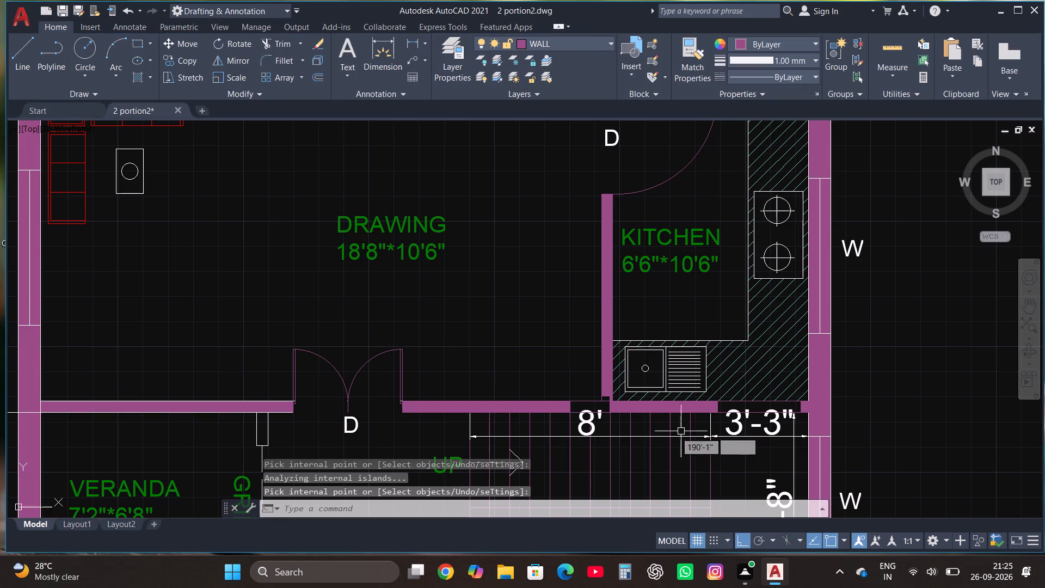
# Move the staircase's 8' dimension down so its text clears the stair-side wall.
pyautogui.scroll(2, 585, 436)
pyautogui.click(582, 435)
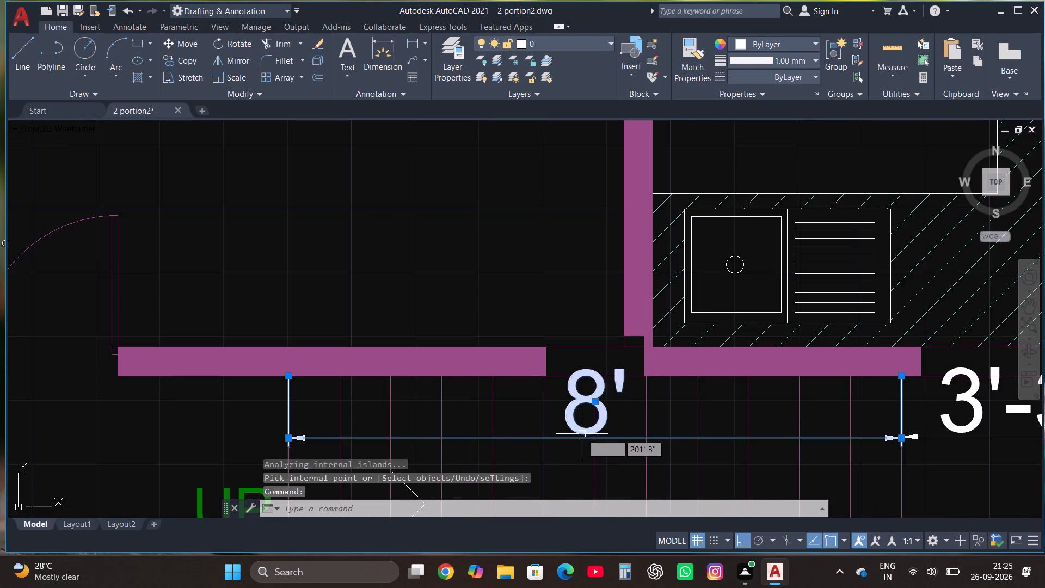
pyautogui.scroll(-2, 582, 434)
pyautogui.click(188, 44)
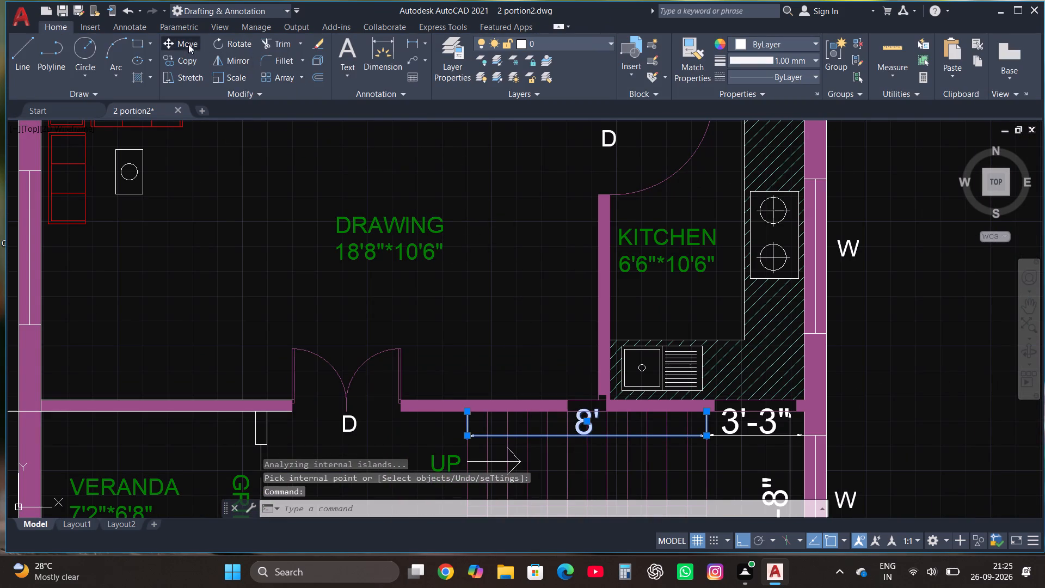
pyautogui.click(588, 433)
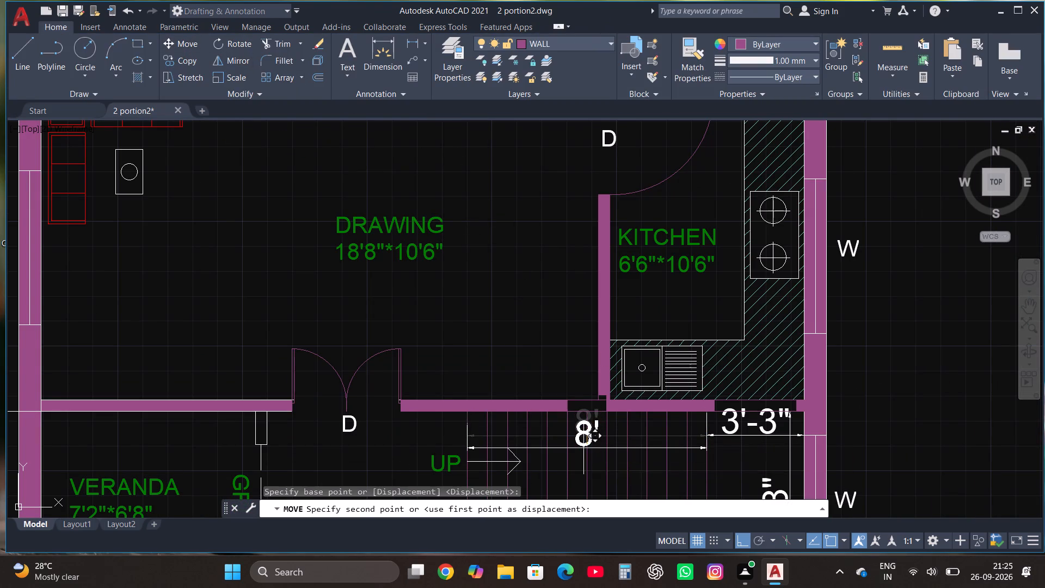
pyautogui.click(583, 448)
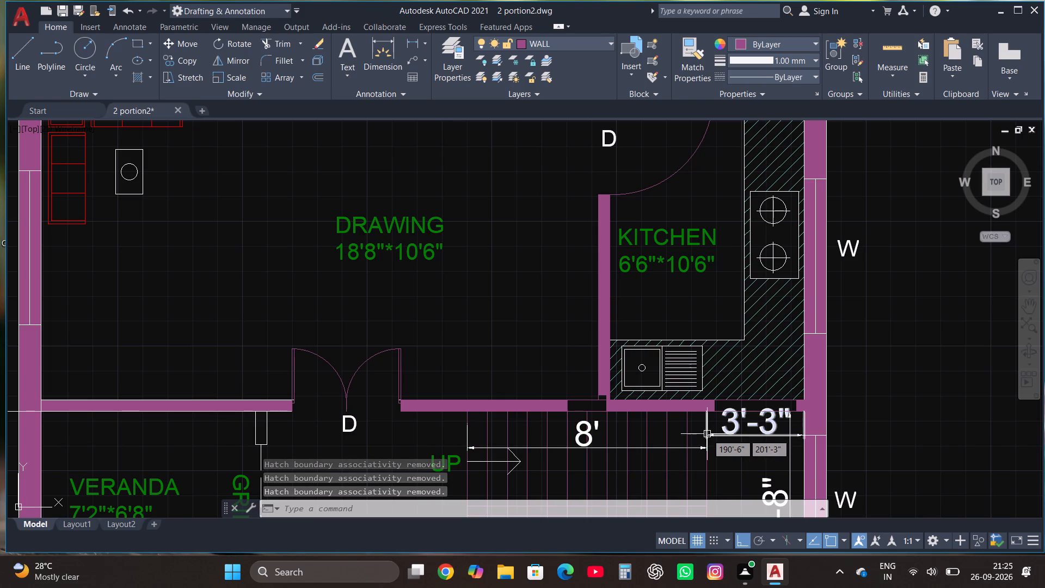
# Solid-fill the stair-side wall's gap above the 8' dimension and the unfilled foot of the upper kitchen's west wall.
pyautogui.press('h')
pyautogui.press('Return')
pyautogui.scroll(3, 760, 410)
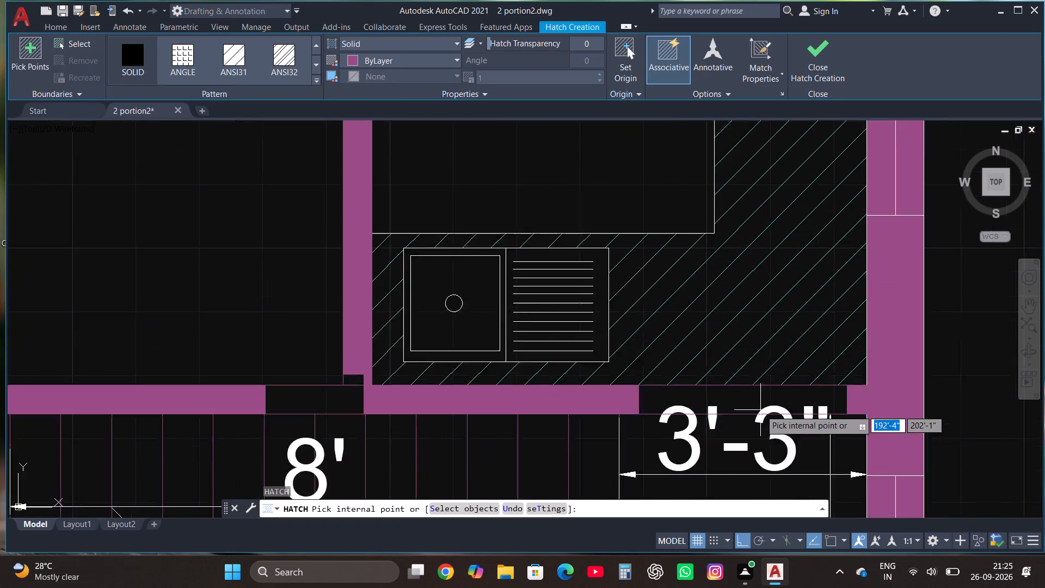
pyautogui.click(742, 399)
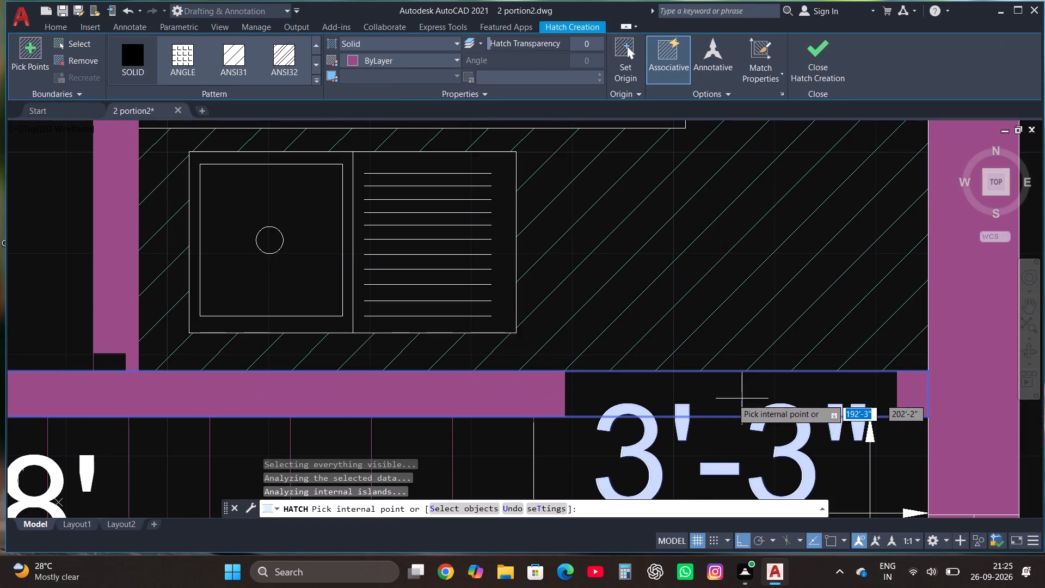
pyautogui.click(722, 399)
pyautogui.scroll(-3, 723, 402)
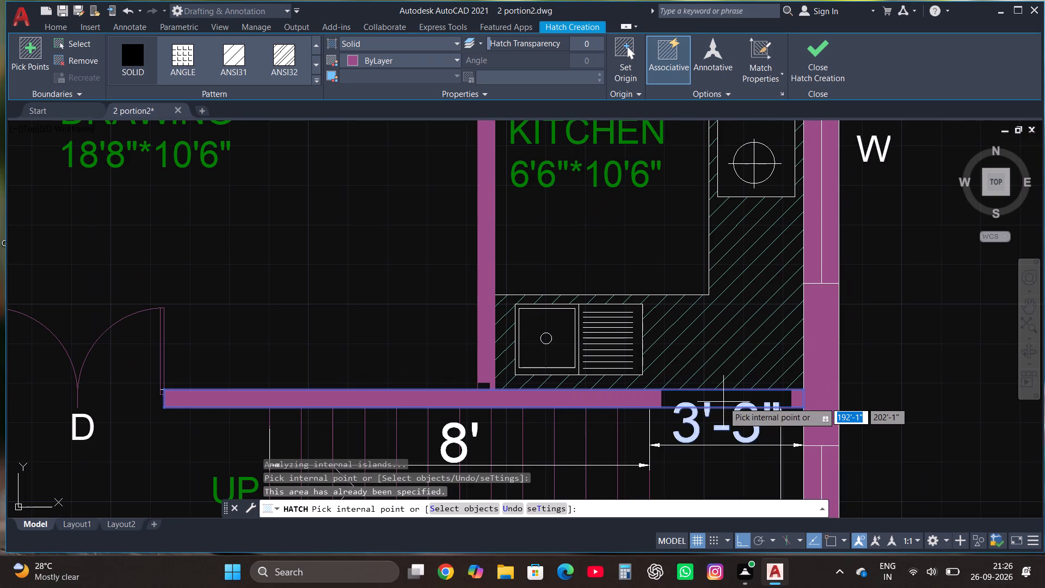
pyautogui.scroll(1, 491, 394)
pyautogui.click(475, 382)
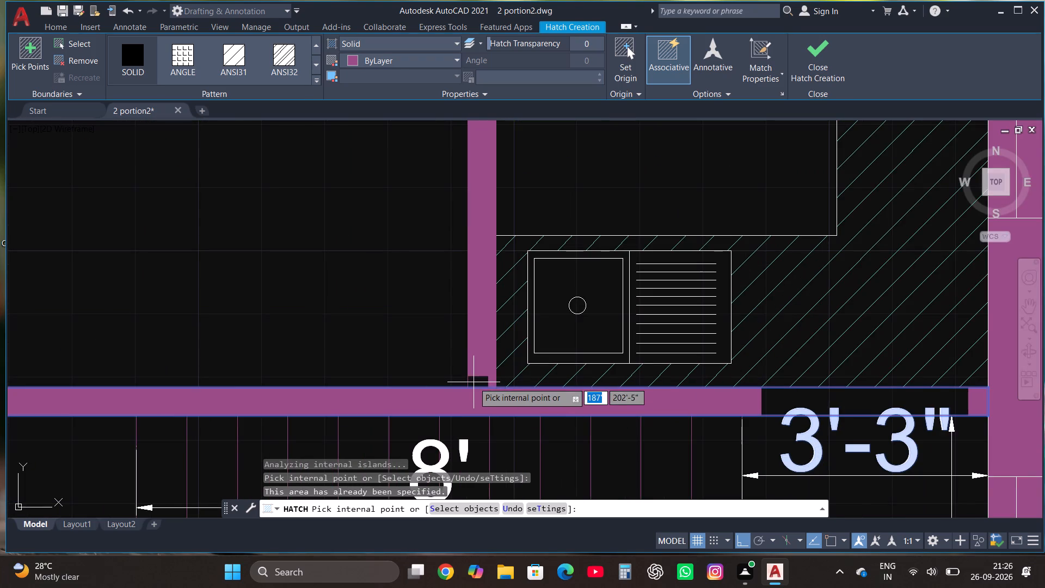
pyautogui.click(766, 403)
pyautogui.scroll(-1, 726, 416)
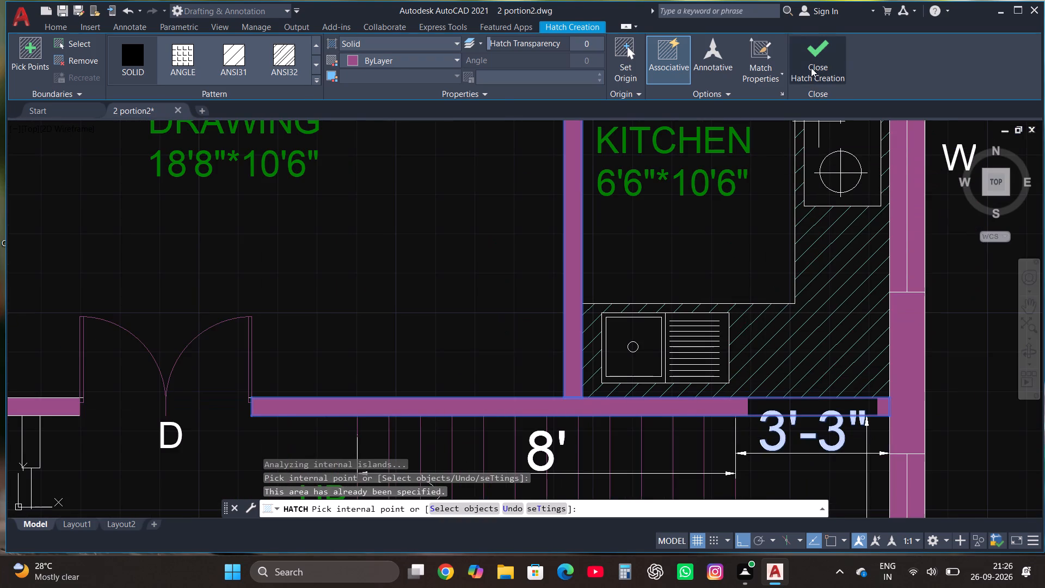
pyautogui.click(811, 66)
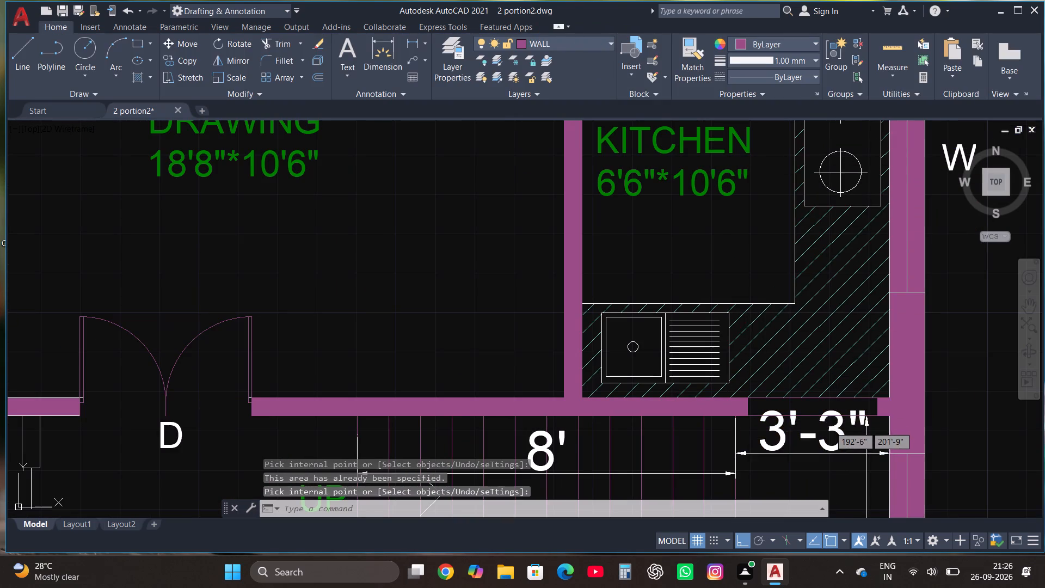
# Move the 3'-3" dimension beside the staircase down clear of the stair-side wall, level with the 8' dimension.
pyautogui.click(829, 426)
pyautogui.scroll(-2, 829, 426)
pyautogui.scroll(2, 856, 467)
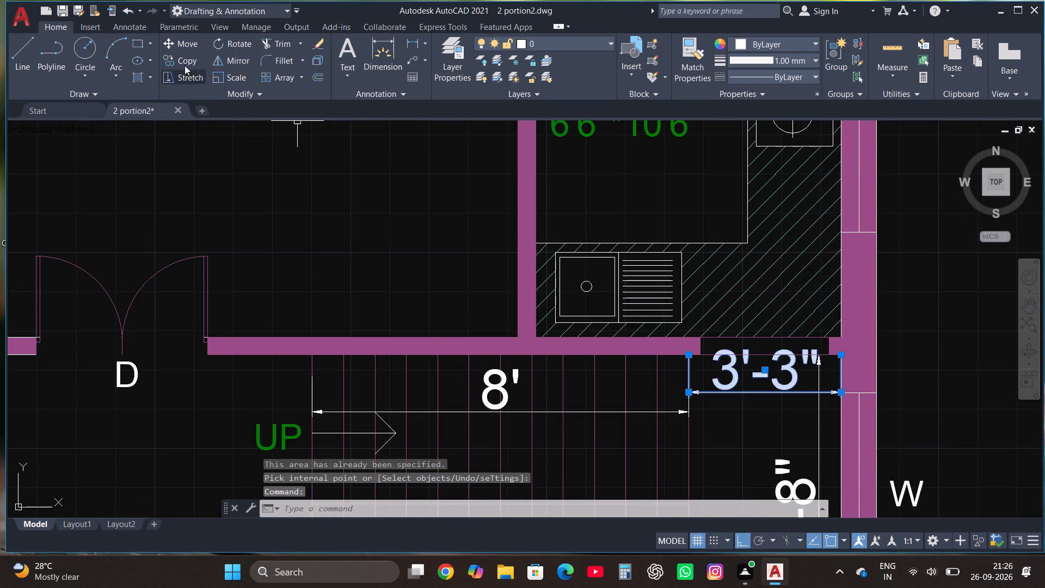
pyautogui.click(193, 47)
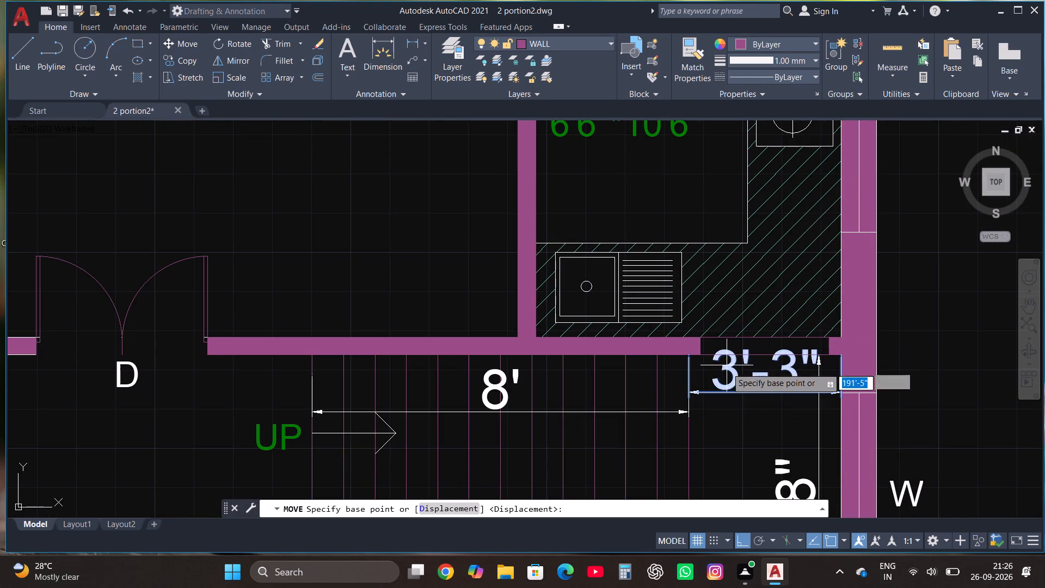
pyautogui.click(766, 382)
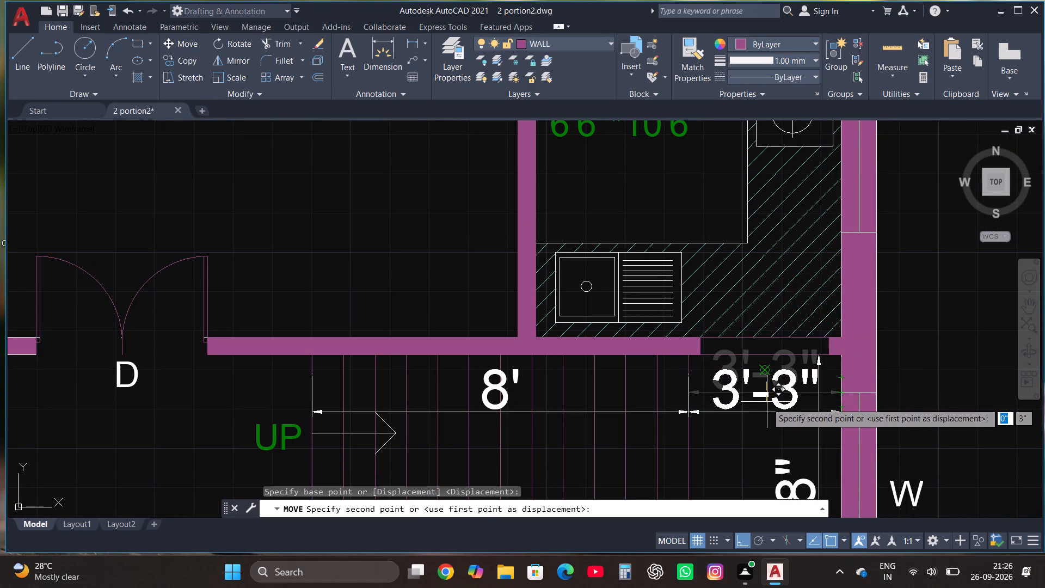
pyautogui.click(767, 403)
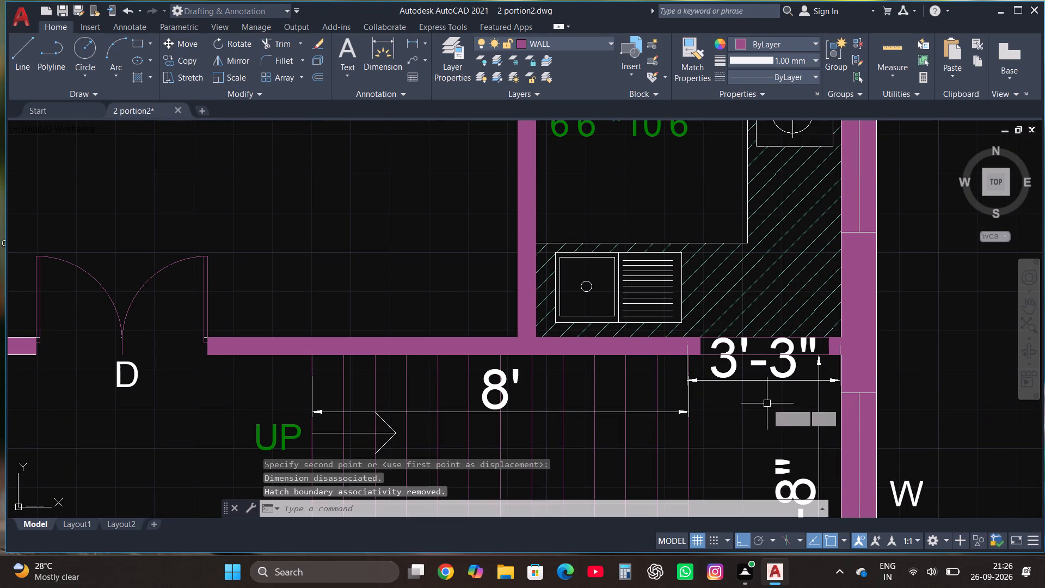
pyautogui.click(768, 381)
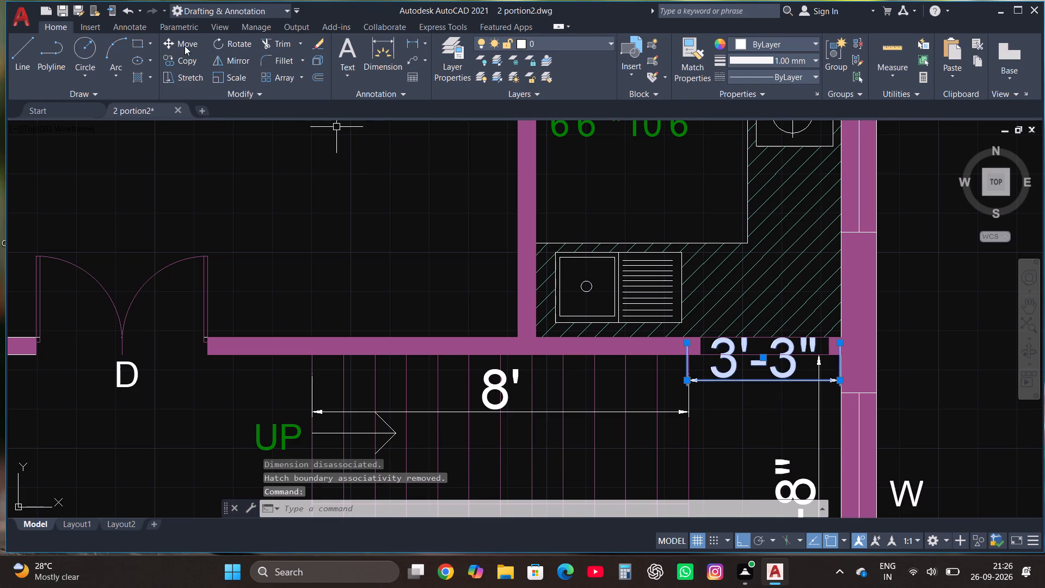
pyautogui.click(185, 45)
pyautogui.click(721, 378)
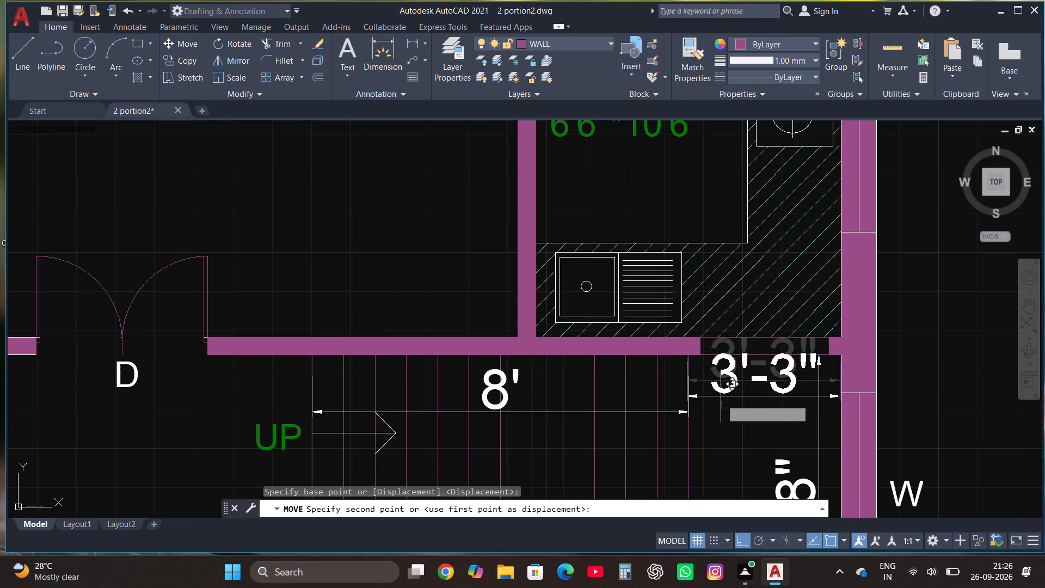
pyautogui.click(721, 412)
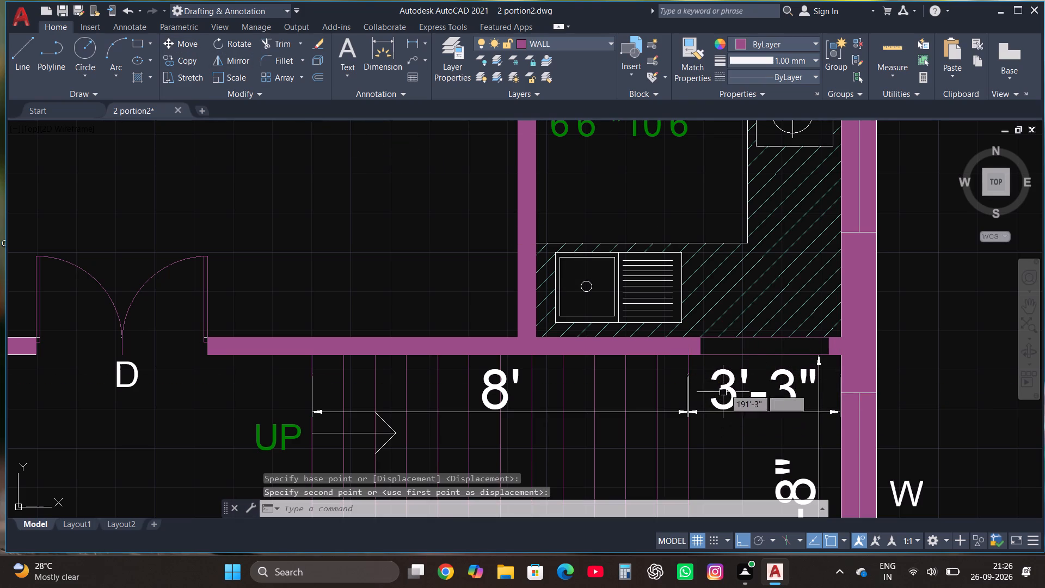
# Shift the 3'-3" dimension sideways so its west extension line meets the east end of the 8' dimension.
pyautogui.scroll(3, 788, 419)
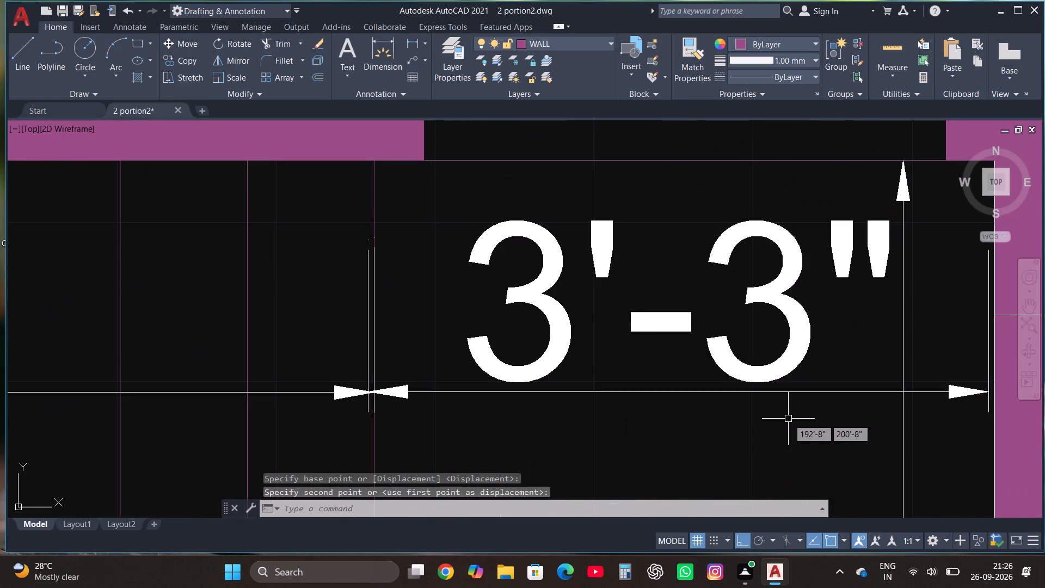
pyautogui.scroll(-1, 788, 419)
pyautogui.click(835, 404)
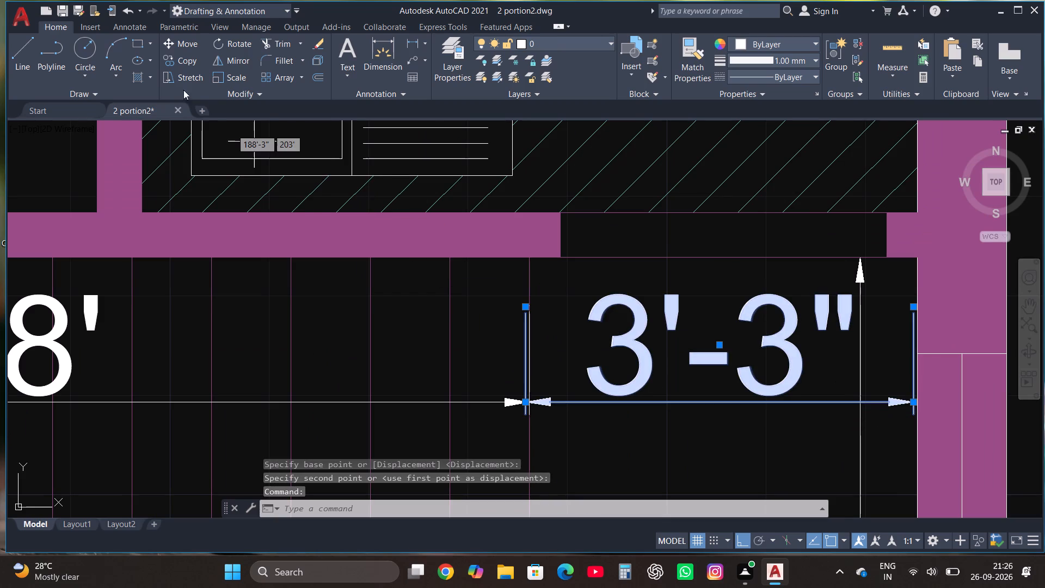
pyautogui.click(183, 42)
pyautogui.scroll(2, 516, 416)
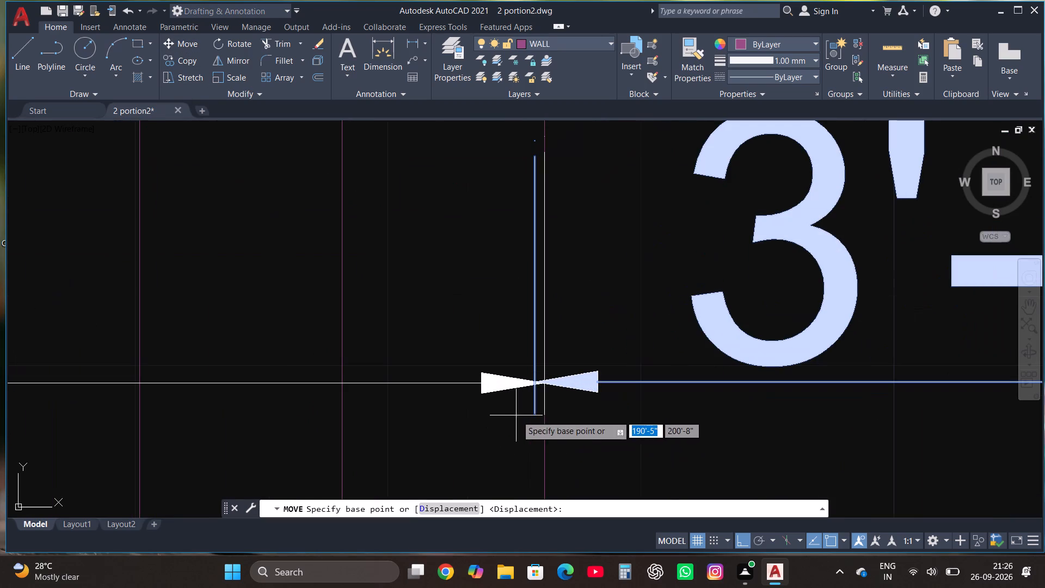
pyautogui.click(533, 413)
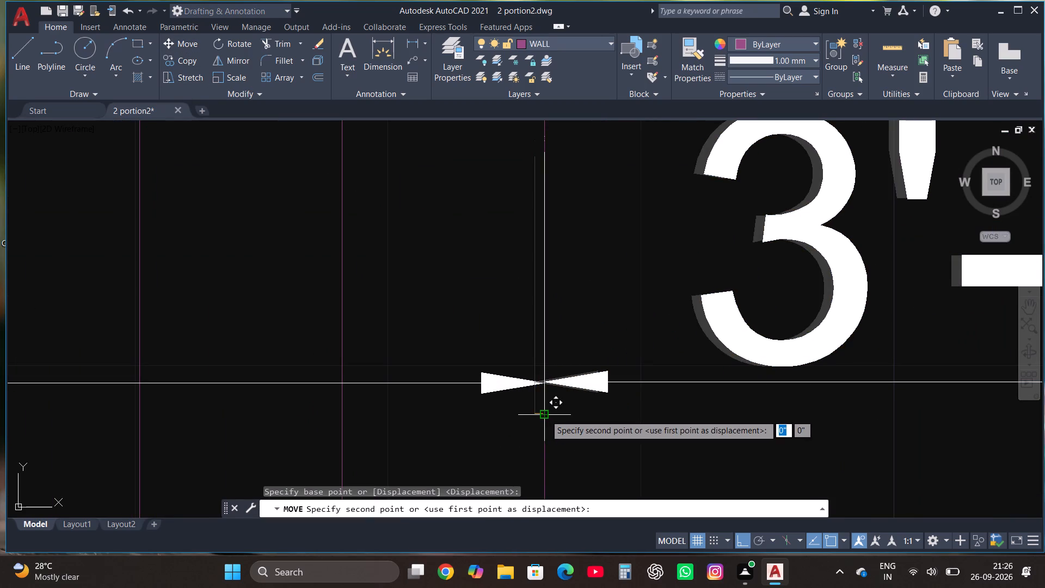
pyautogui.click(545, 415)
pyautogui.scroll(-3, 495, 453)
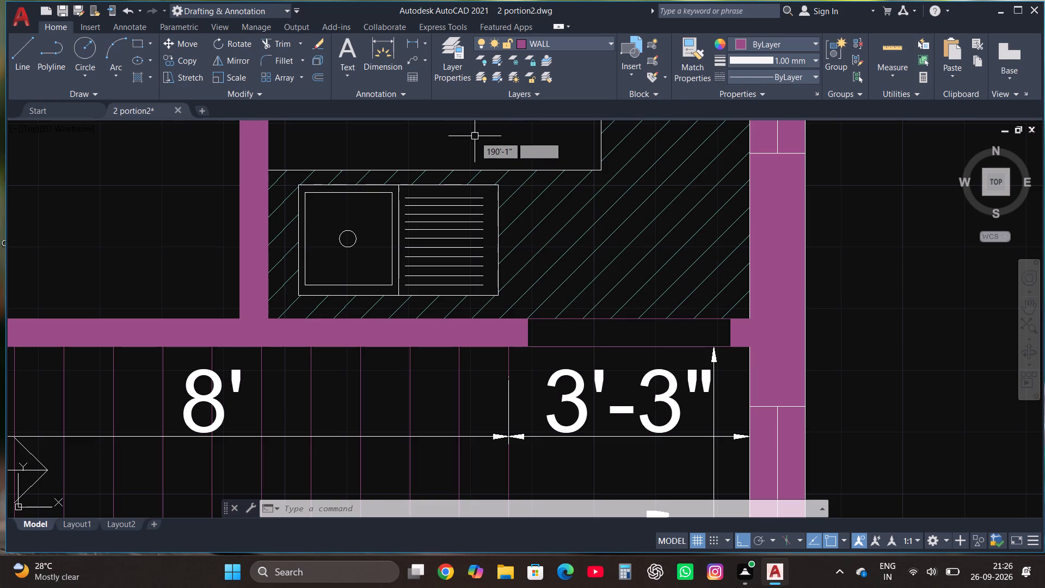
# Solid-fill the remaining gap in the stair-side wall above the 3'-3" dimension.
pyautogui.press('h')
pyautogui.press('Return')
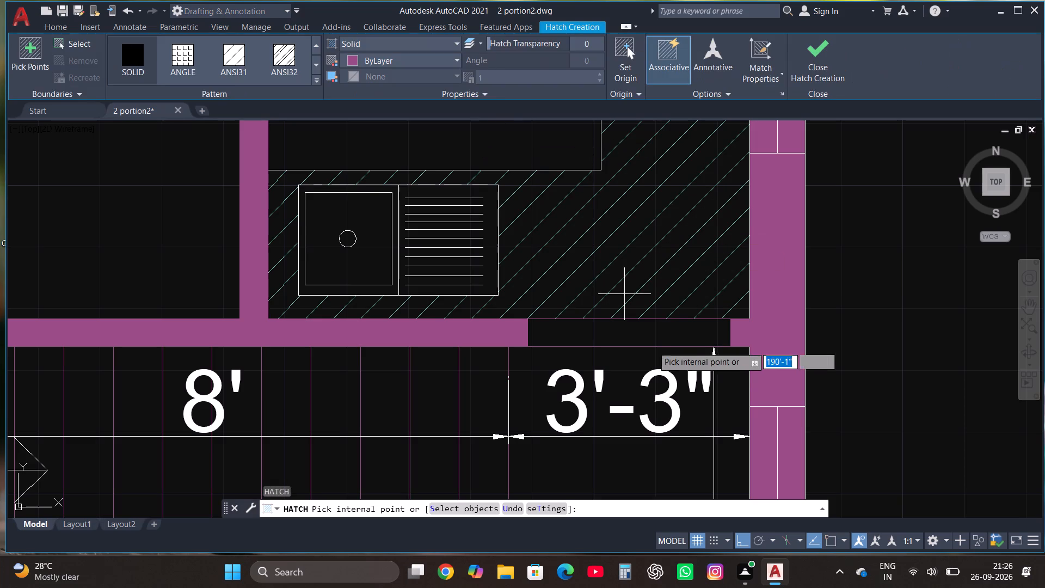
pyautogui.click(641, 340)
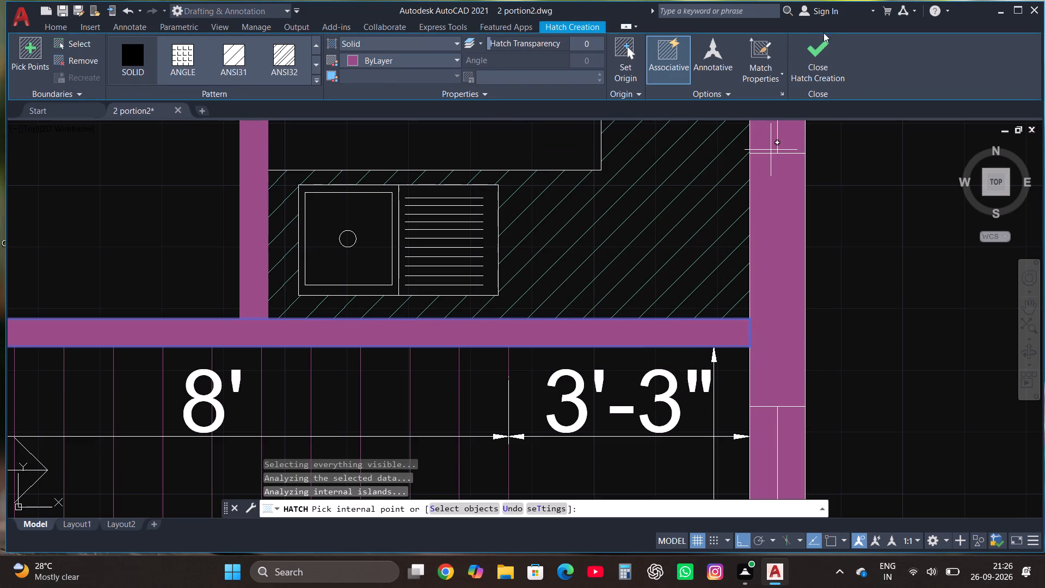
pyautogui.click(813, 47)
# Solid-fill the short wall stub at the upper end of the veranda grill.
pyautogui.scroll(-4, 684, 330)
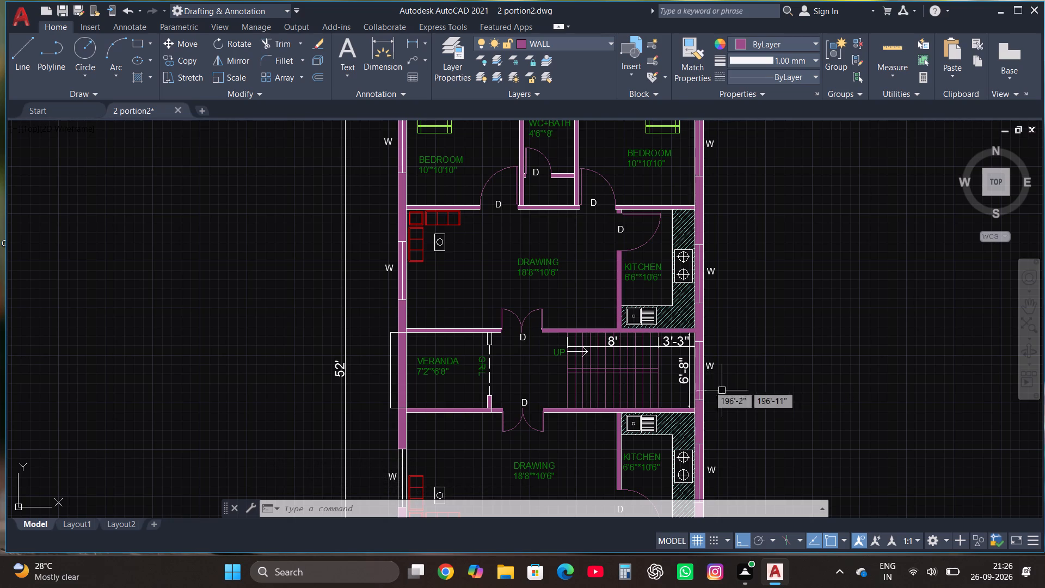
pyautogui.scroll(1, 497, 403)
pyautogui.scroll(1, 484, 292)
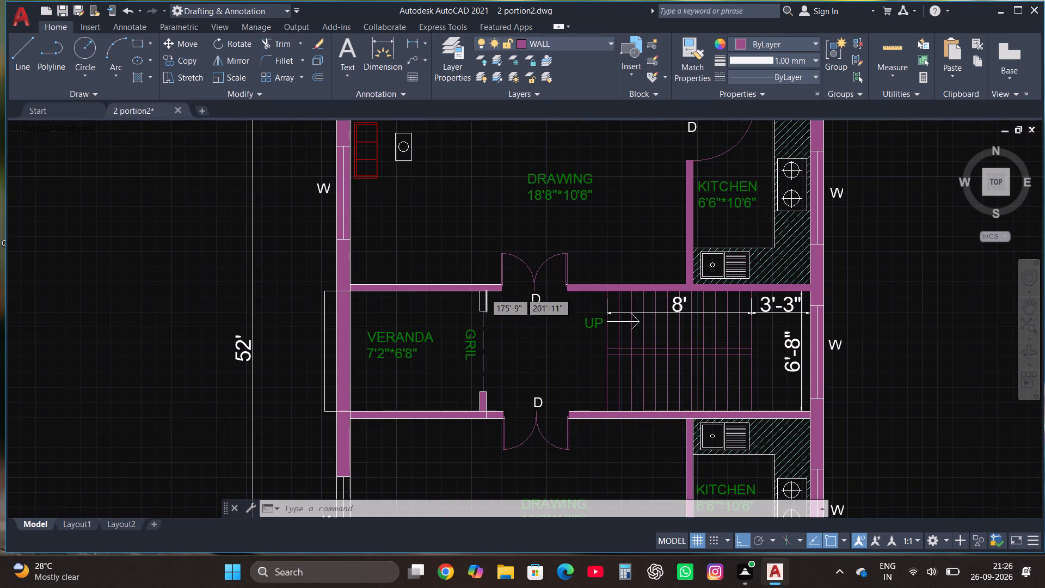
pyautogui.scroll(2, 484, 292)
pyautogui.press('h')
pyautogui.press('Return')
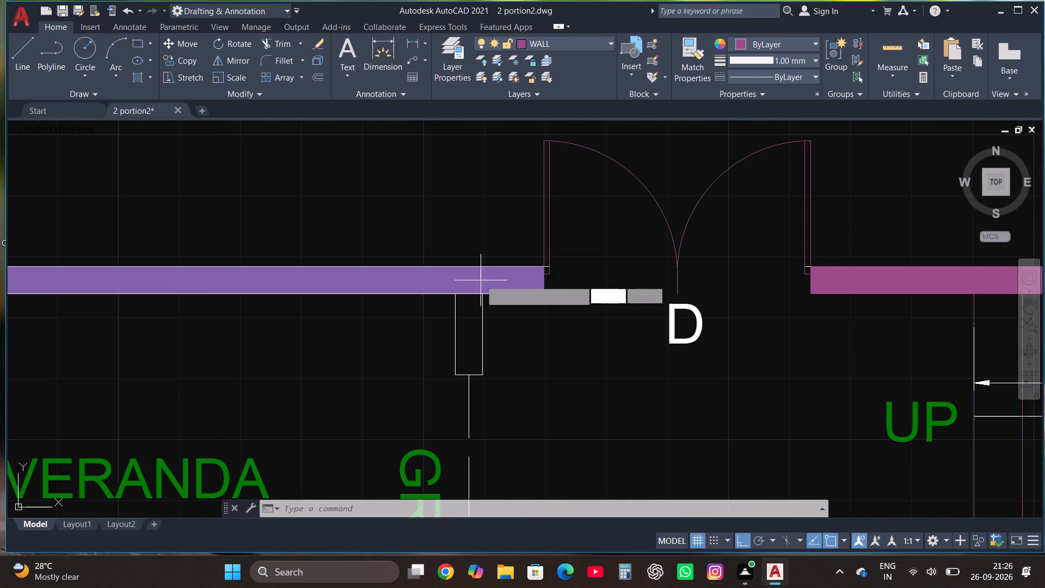
pyautogui.click(474, 333)
pyautogui.scroll(-3, 477, 334)
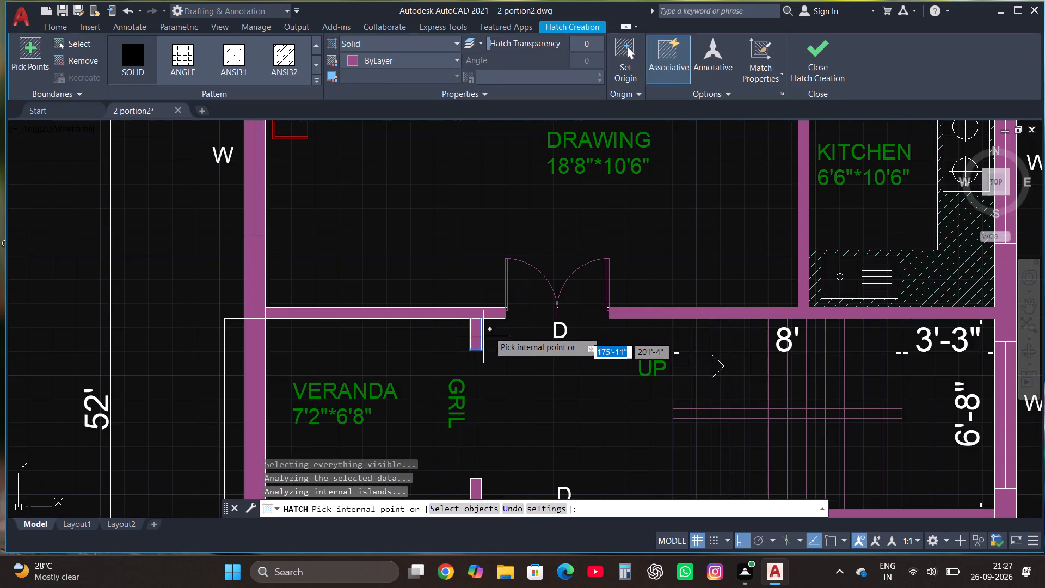
pyautogui.click(813, 58)
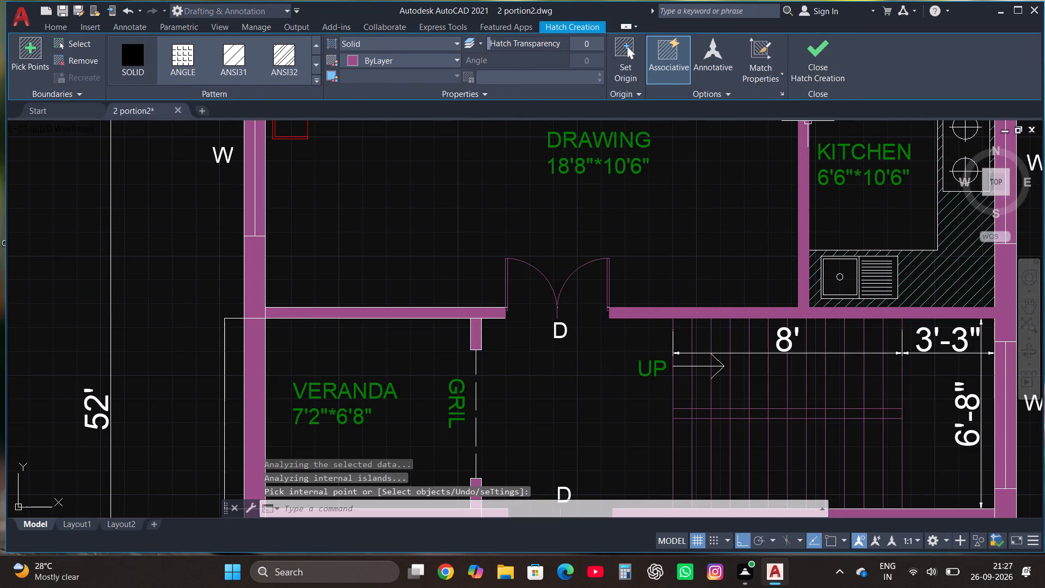
# Trim the solid fill out of the east wall's window openings at the upper kitchen and the staircase.
pyautogui.scroll(-3, 346, 327)
pyautogui.scroll(2, 514, 287)
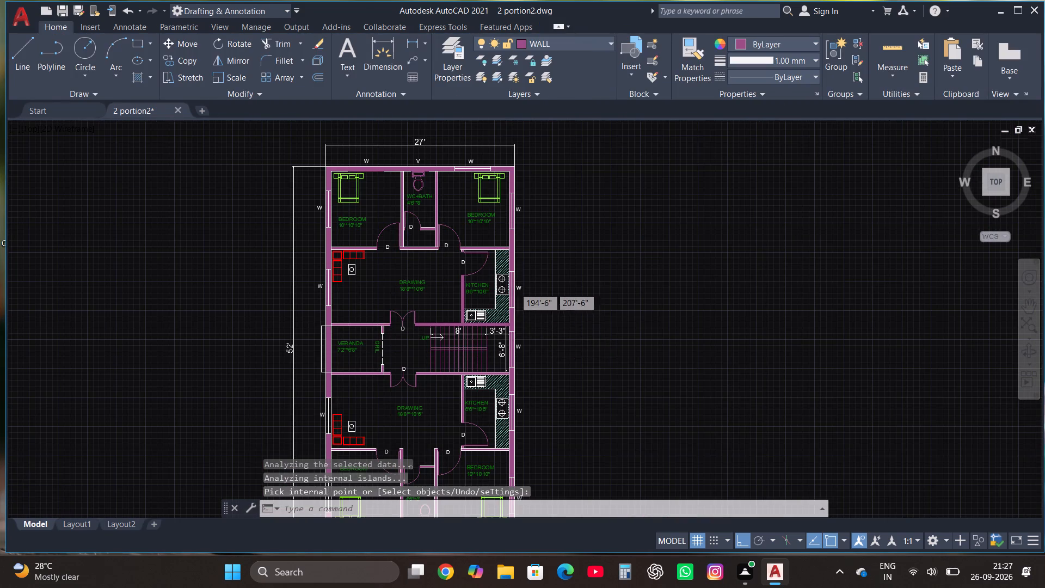
pyautogui.scroll(2, 514, 286)
pyautogui.click(283, 46)
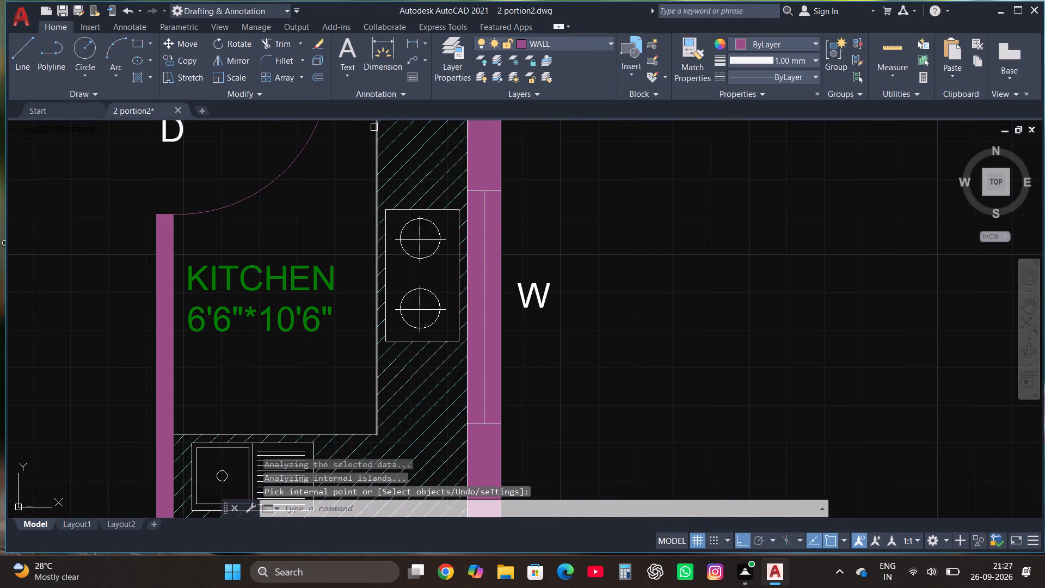
pyautogui.click(475, 291)
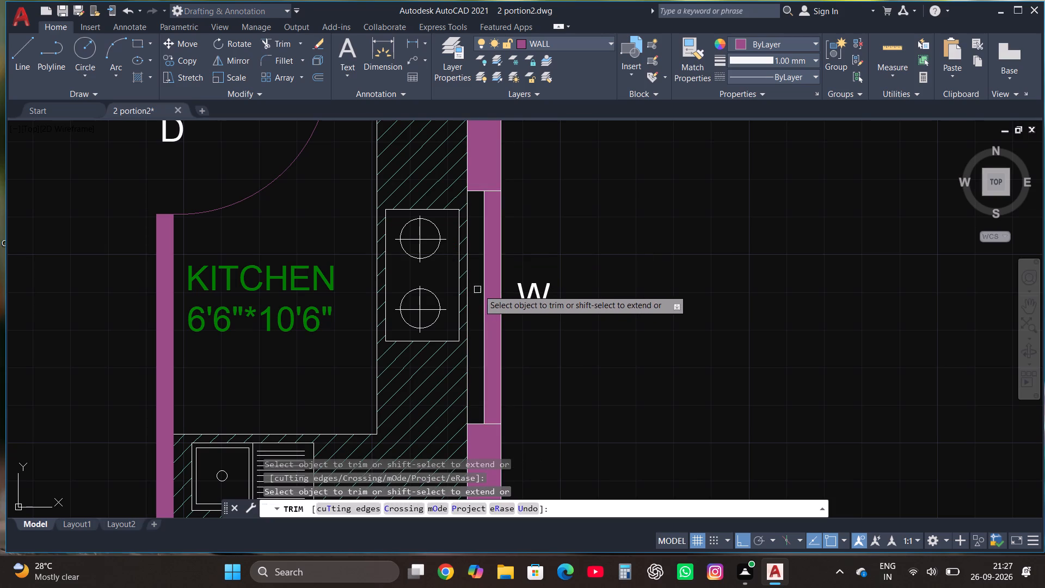
pyautogui.click(493, 295)
pyautogui.scroll(-2, 613, 188)
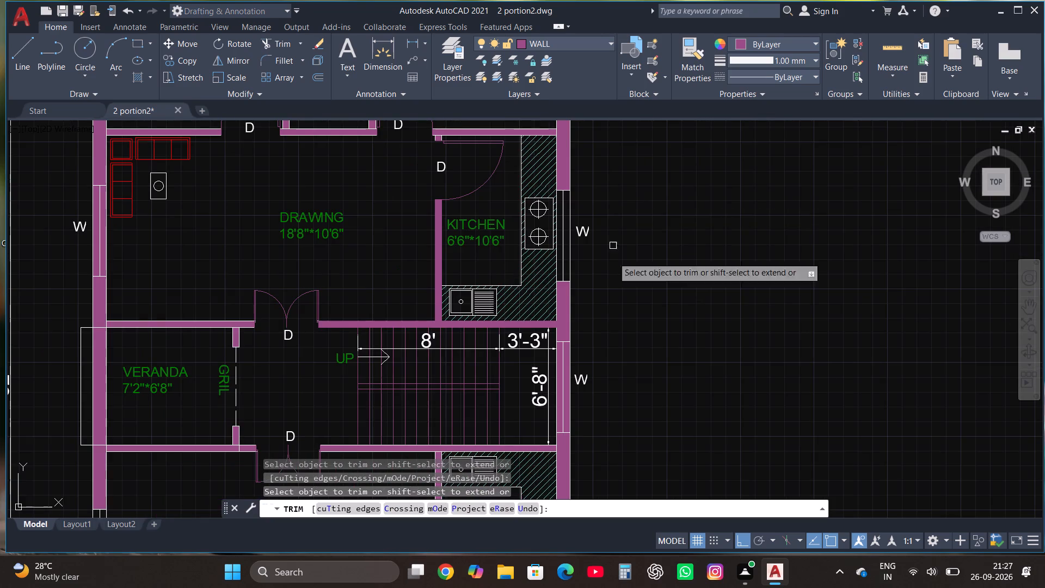
pyautogui.scroll(2, 604, 383)
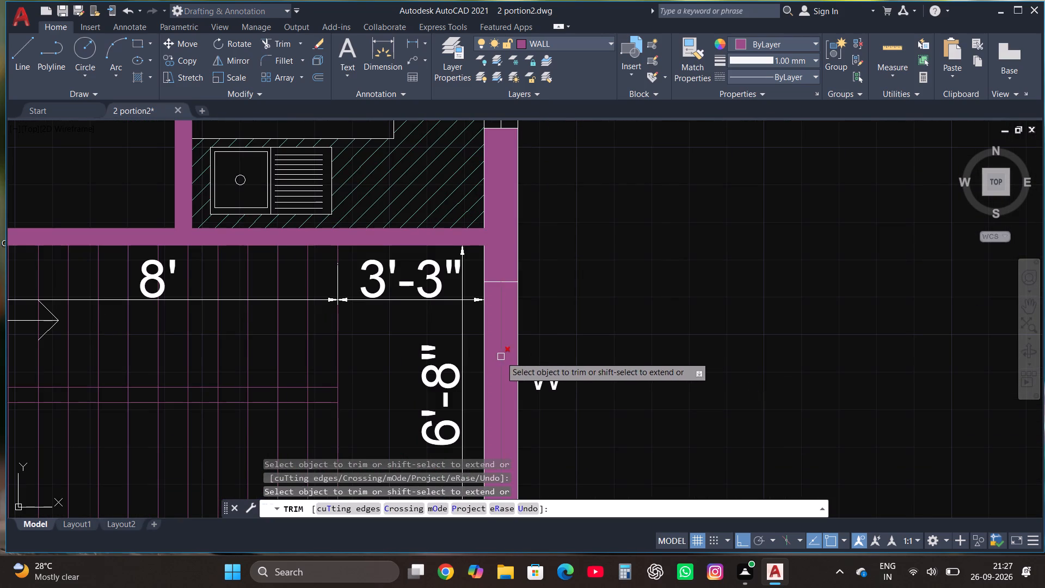
pyautogui.click(509, 359)
pyautogui.click(490, 346)
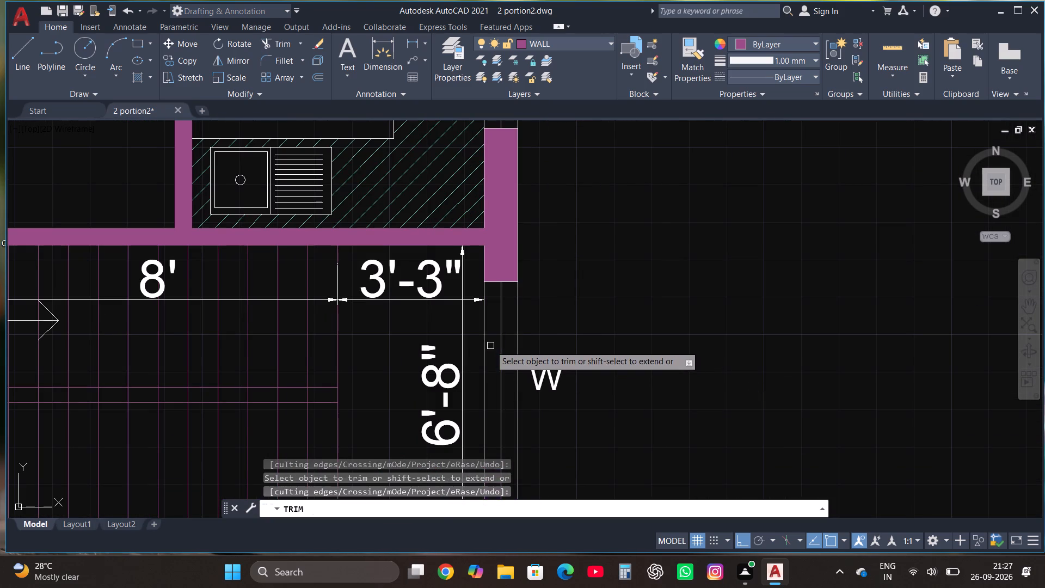
# Trim the solid fill out of the east wall's window openings at the lower kitchen and the lower east bedroom.
pyautogui.scroll(-3, 721, 191)
pyautogui.scroll(3, 693, 340)
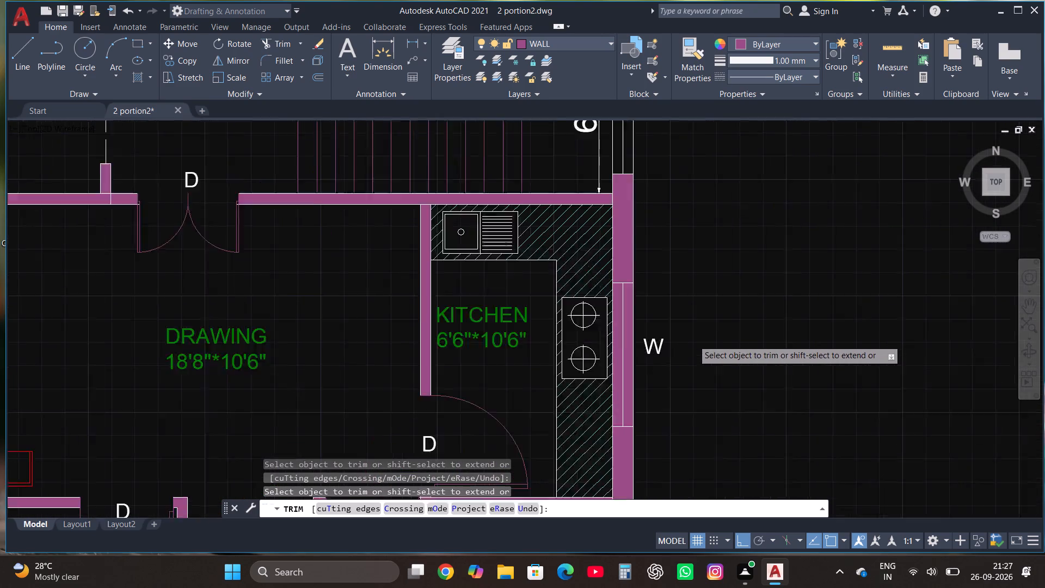
pyautogui.click(587, 333)
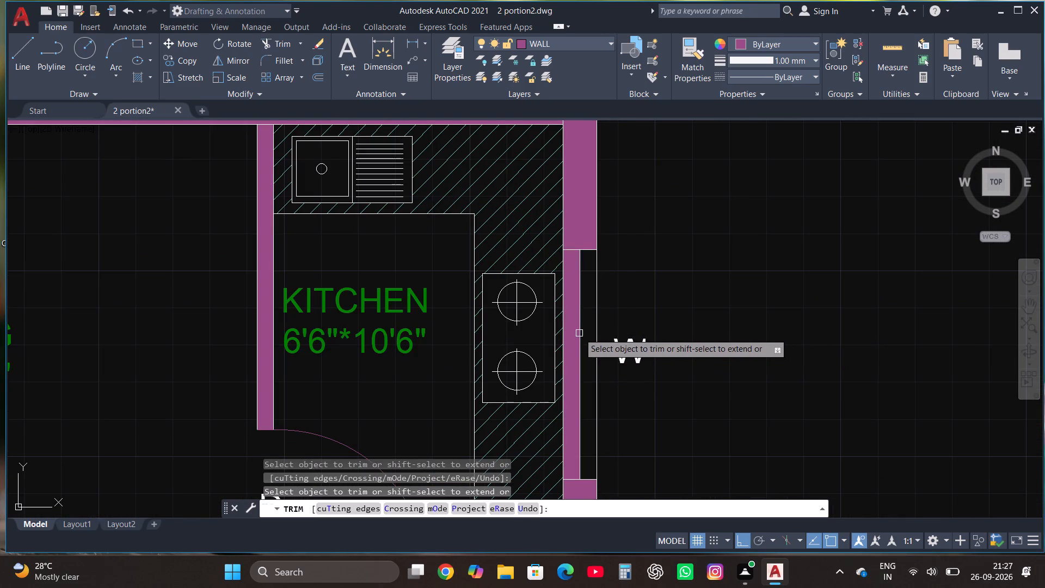
pyautogui.click(570, 326)
pyautogui.scroll(-5, 585, 243)
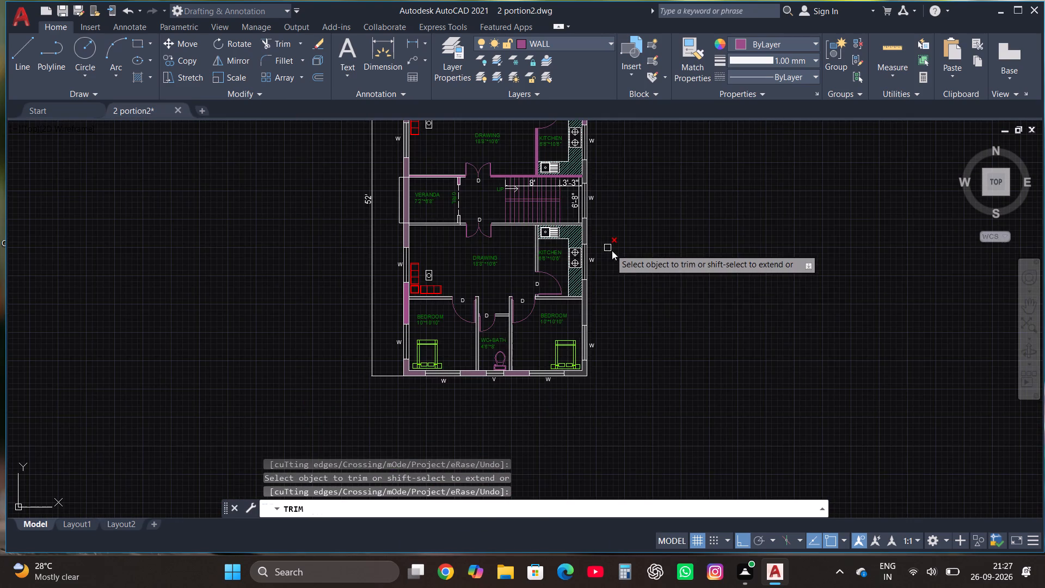
pyautogui.scroll(5, 600, 344)
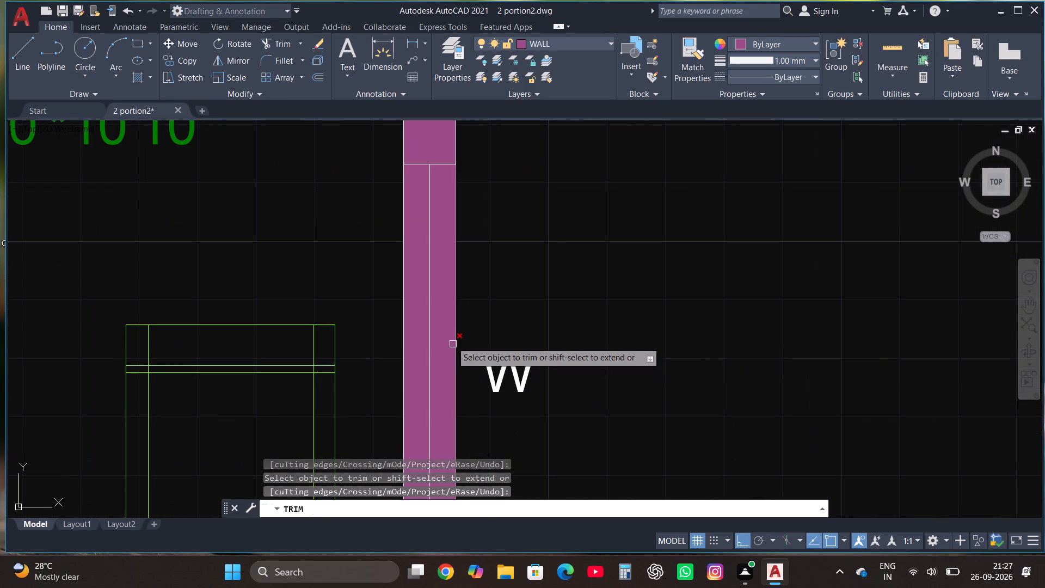
pyautogui.click(436, 327)
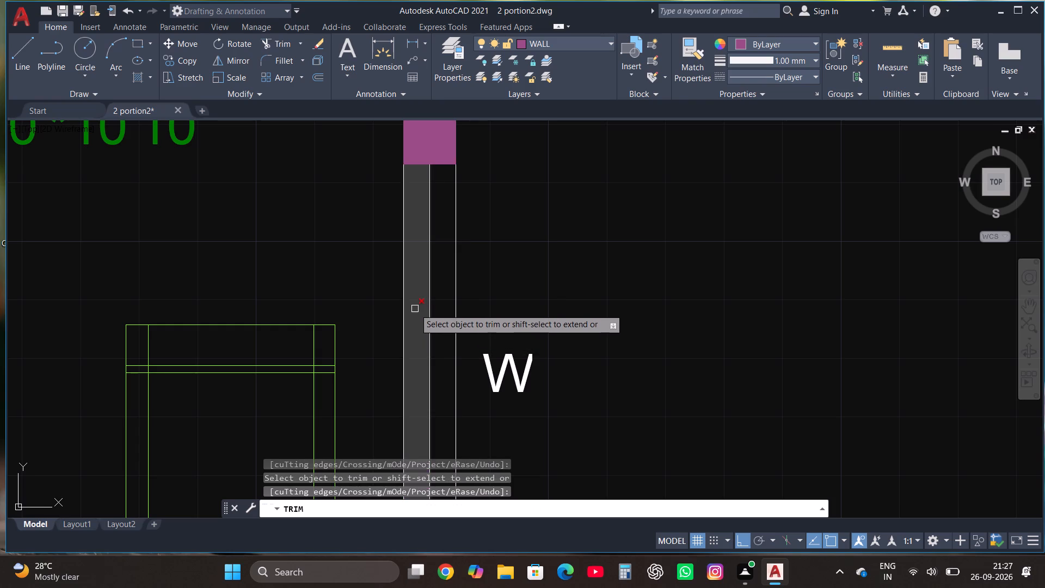
pyautogui.click(413, 307)
# Trim the solid fill out of the south wall's openings: both bedroom windows and the WC+BATH ventilator.
pyautogui.scroll(-4, 606, 194)
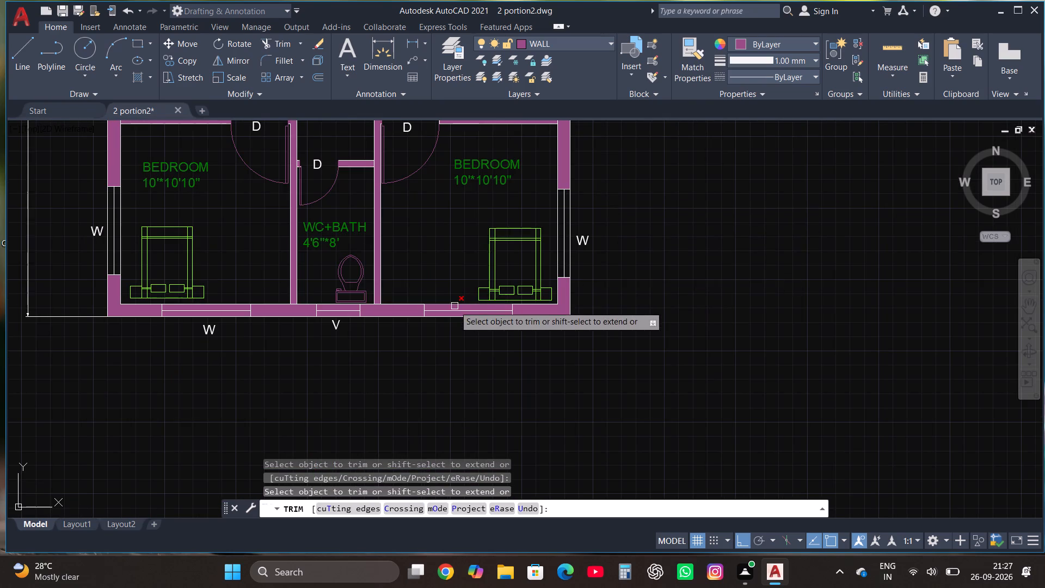
pyautogui.scroll(4, 453, 305)
pyautogui.click(457, 314)
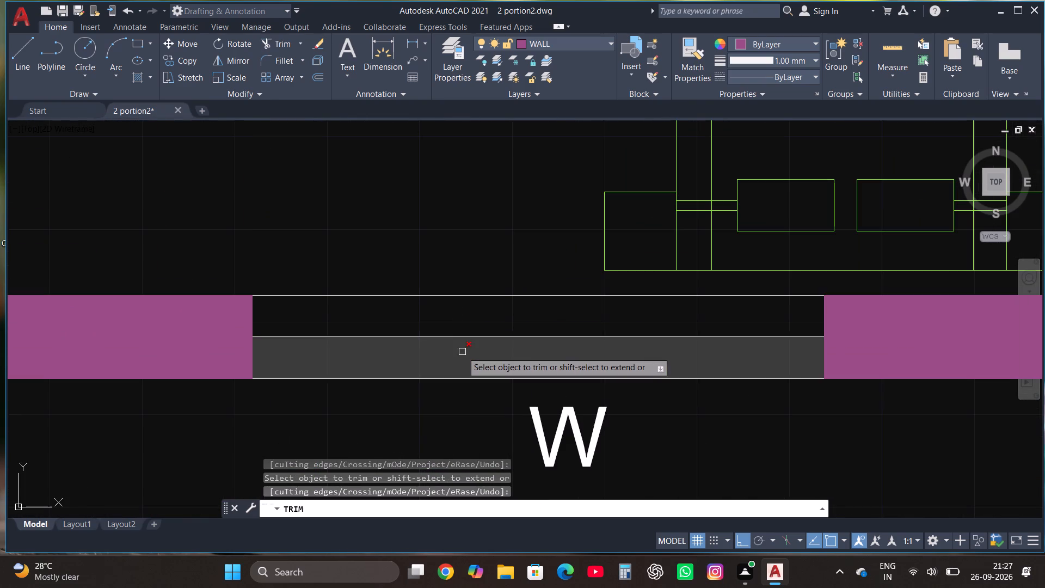
pyautogui.click(462, 352)
pyautogui.scroll(-4, 463, 355)
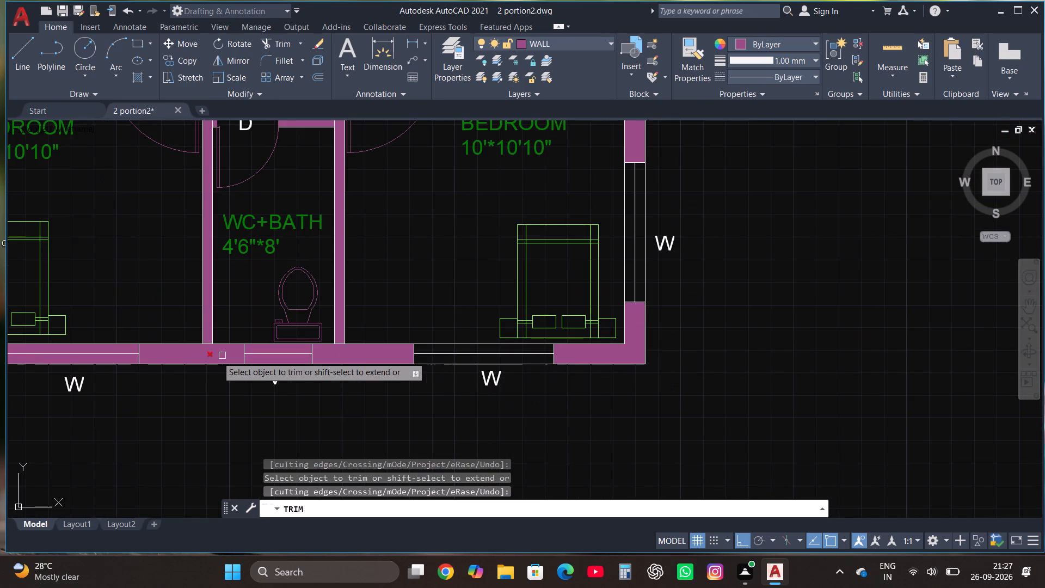
pyautogui.scroll(3, 200, 362)
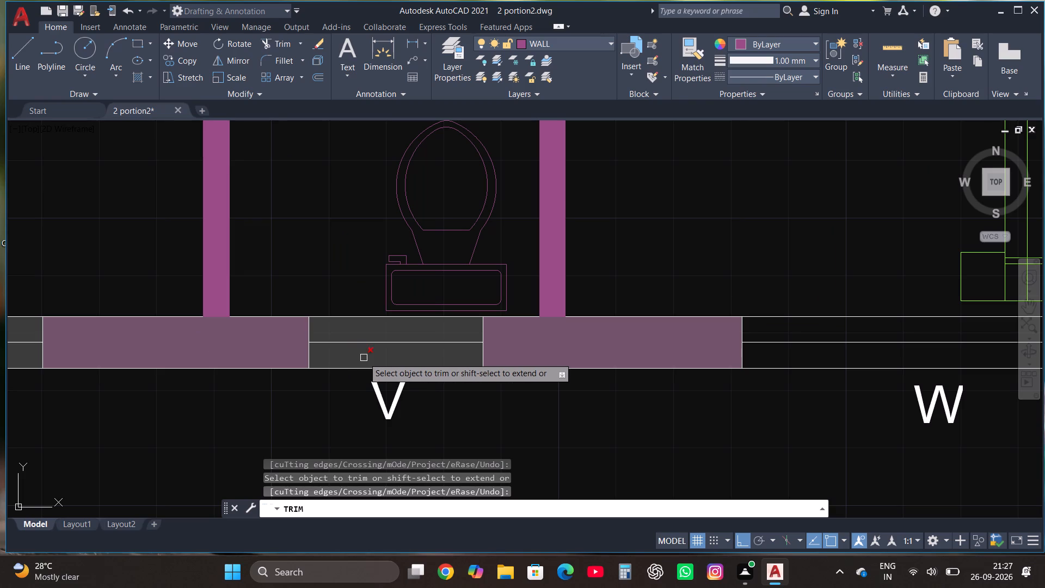
pyautogui.click(364, 357)
pyautogui.scroll(-2, 511, 339)
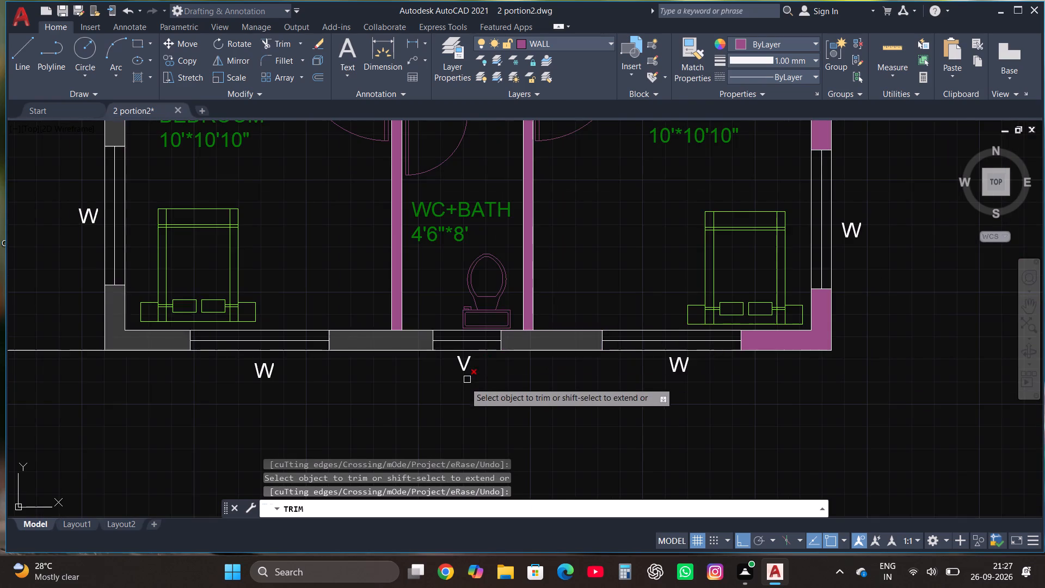
# Trim the solid fill out of the upper east bedroom's window opening in the east wall.
pyautogui.scroll(-2, 468, 397)
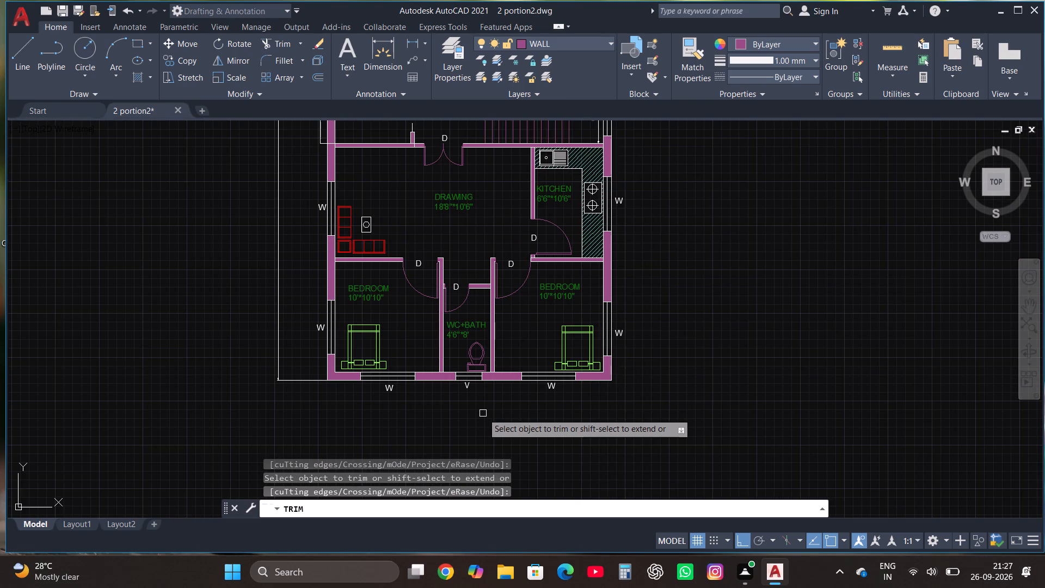
pyautogui.scroll(-3, 486, 419)
pyautogui.scroll(3, 592, 356)
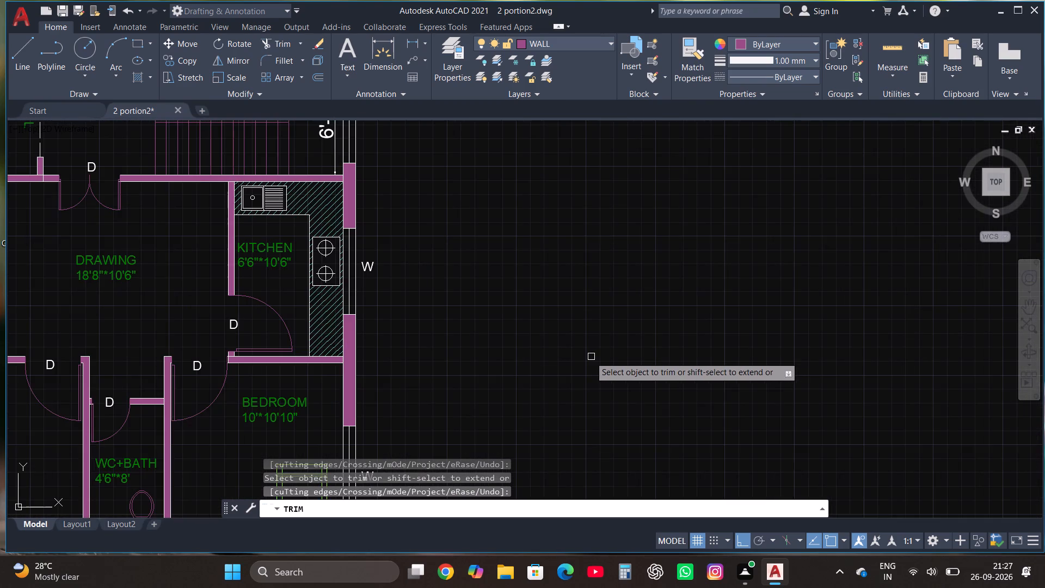
pyautogui.scroll(-2, 554, 391)
pyautogui.scroll(2, 536, 209)
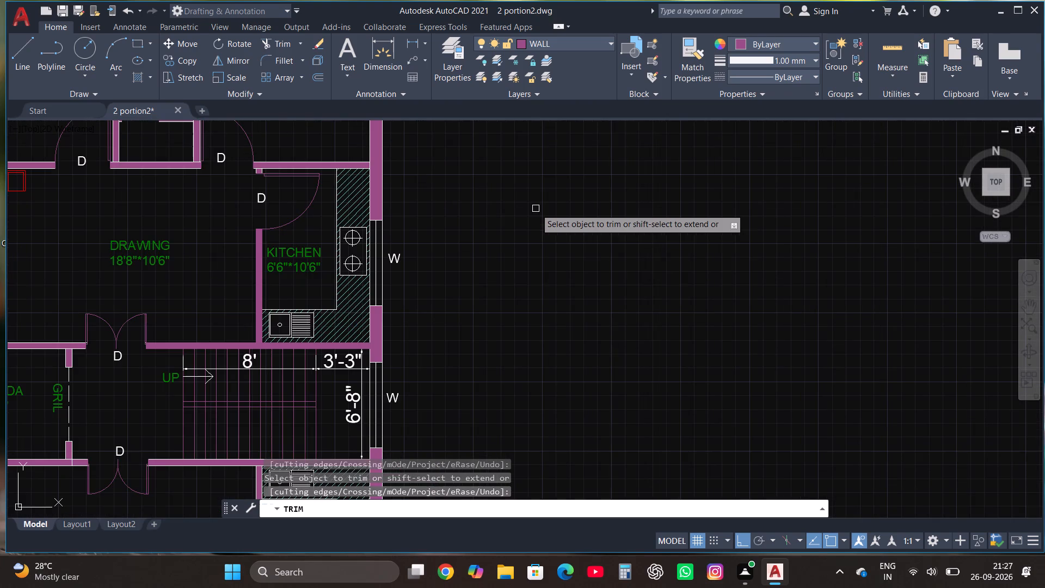
pyautogui.scroll(-2, 571, 358)
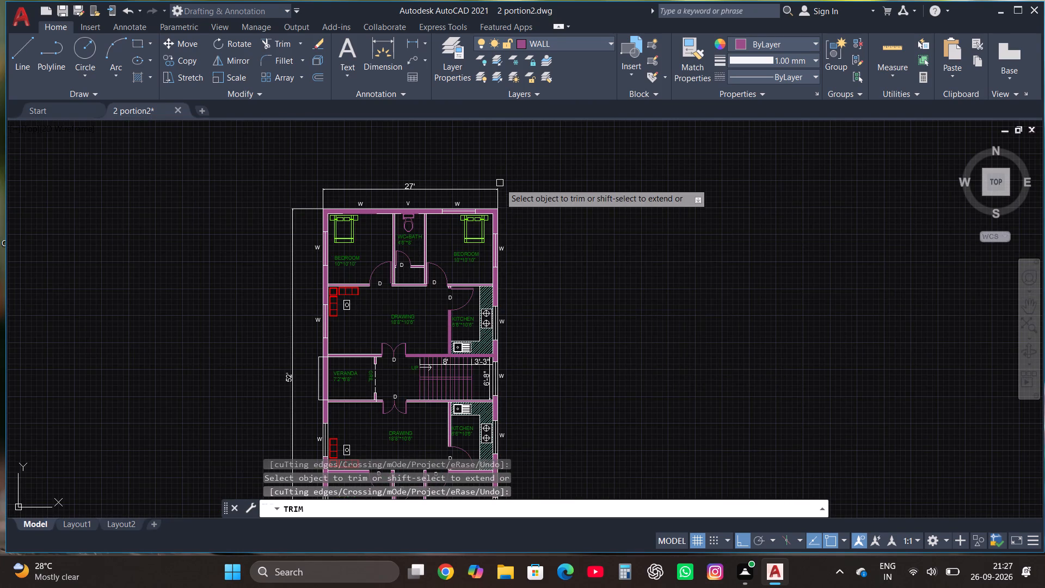
pyautogui.scroll(1, 500, 183)
pyautogui.scroll(3, 502, 291)
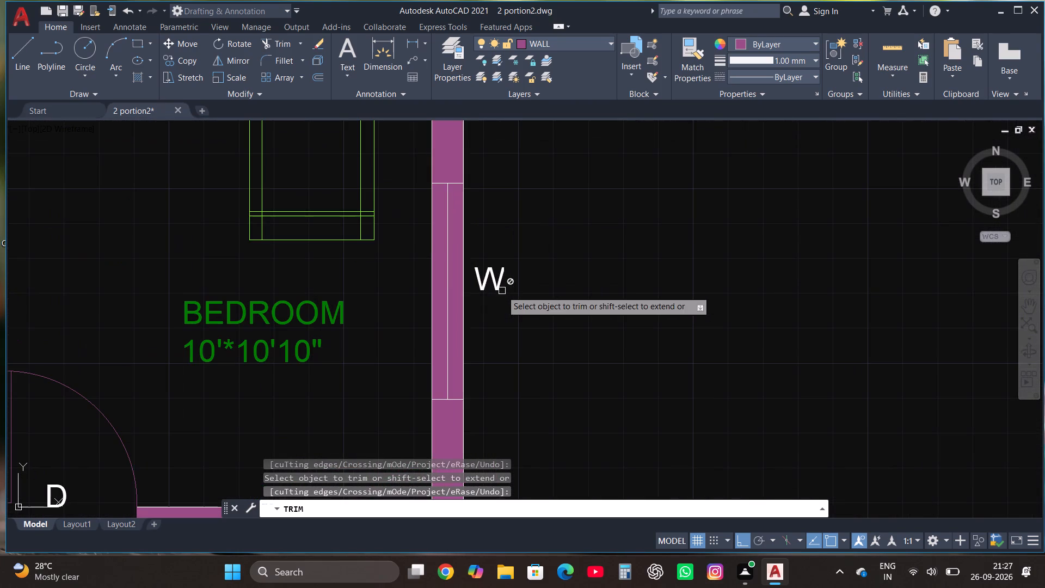
pyautogui.click(455, 294)
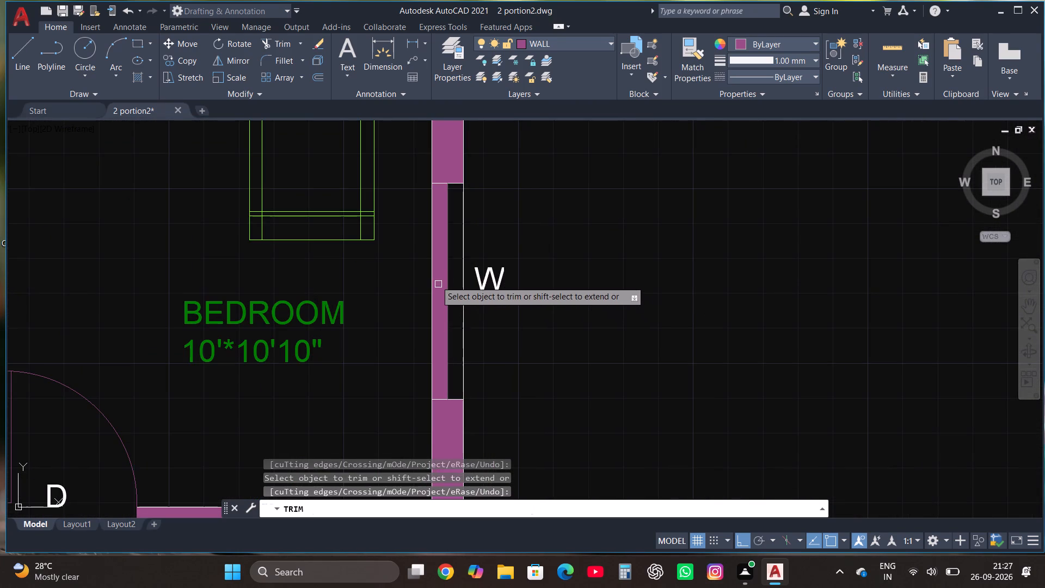
pyautogui.click(436, 281)
# Trim the solid fill out of both bedroom window openings in the north wall.
pyautogui.scroll(-4, 603, 309)
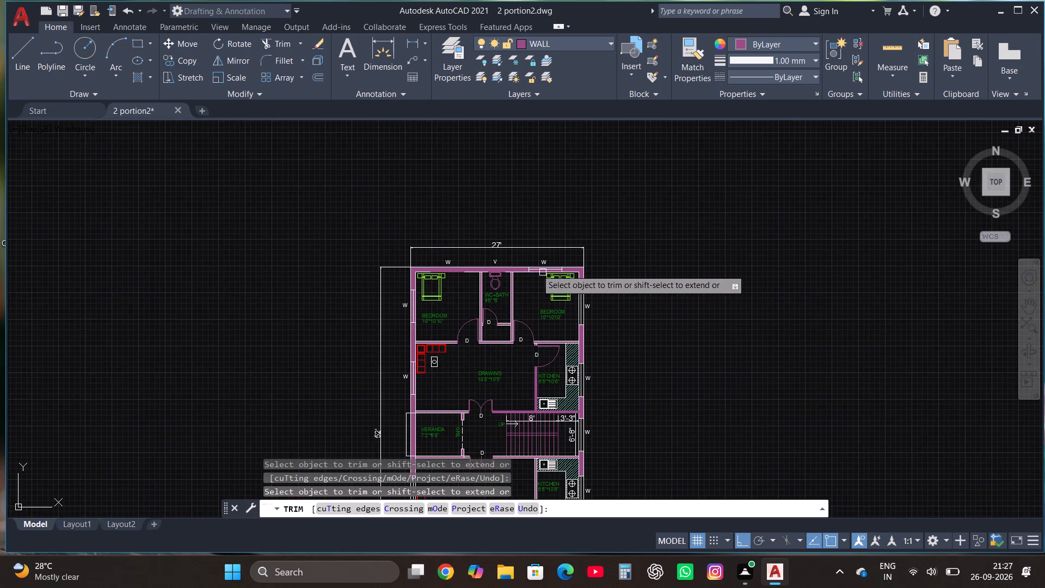
pyautogui.scroll(2, 530, 261)
pyautogui.scroll(3, 605, 309)
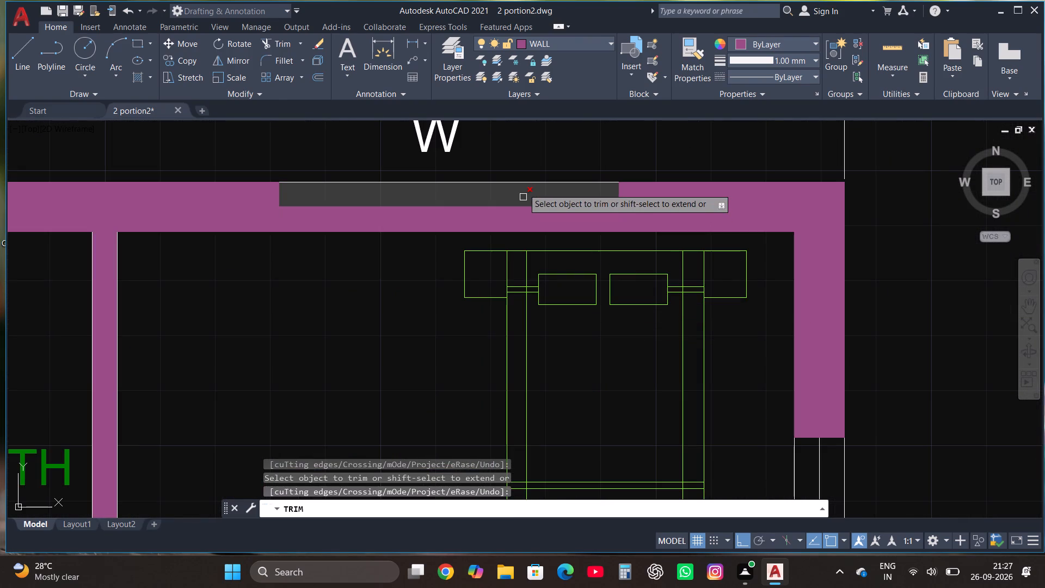
pyautogui.click(523, 188)
pyautogui.click(520, 217)
pyautogui.scroll(-2, 650, 219)
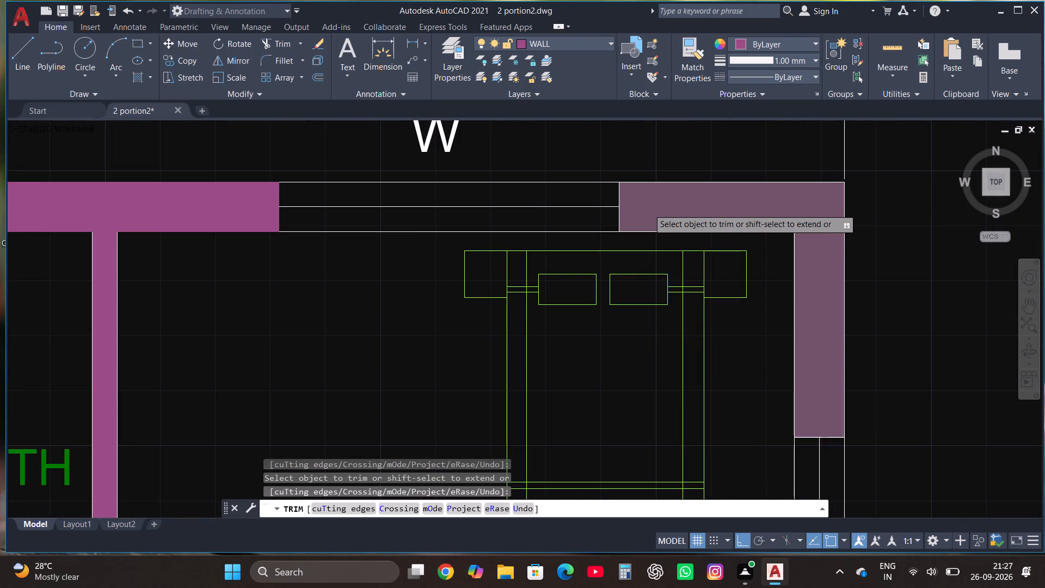
pyautogui.scroll(-3, 583, 292)
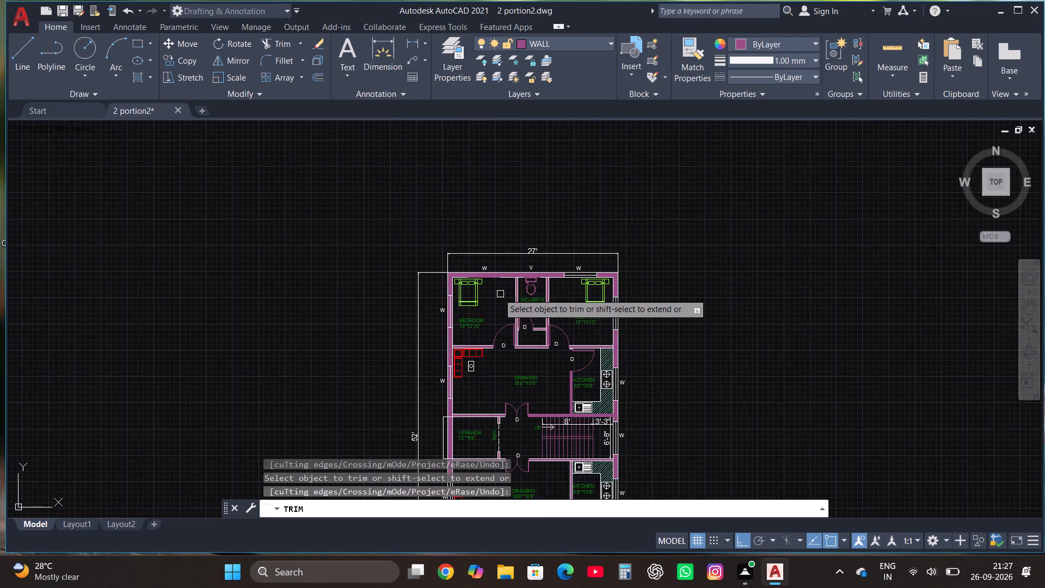
pyautogui.scroll(3, 496, 290)
pyautogui.click(446, 226)
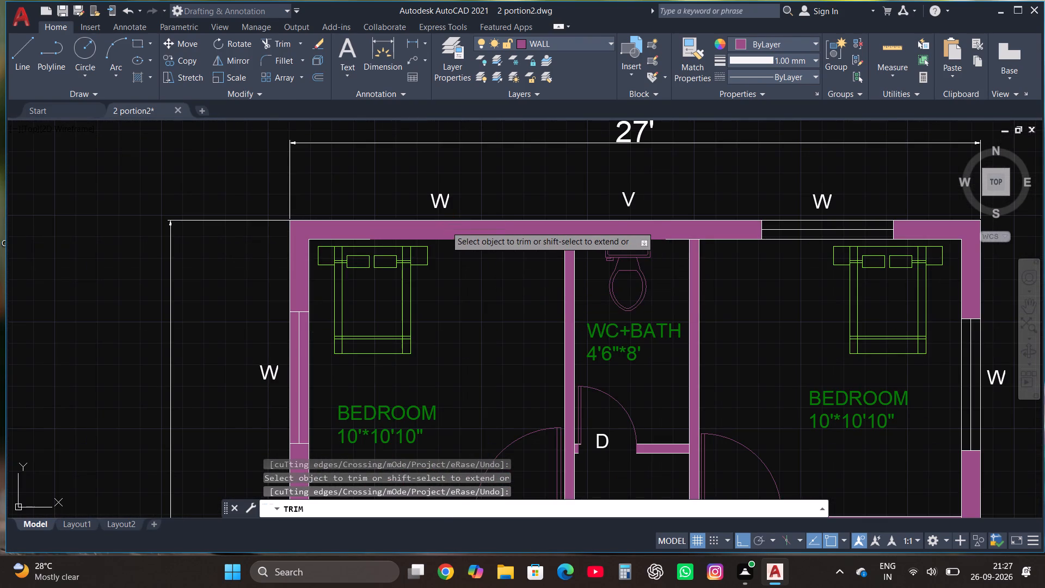
pyautogui.click(444, 234)
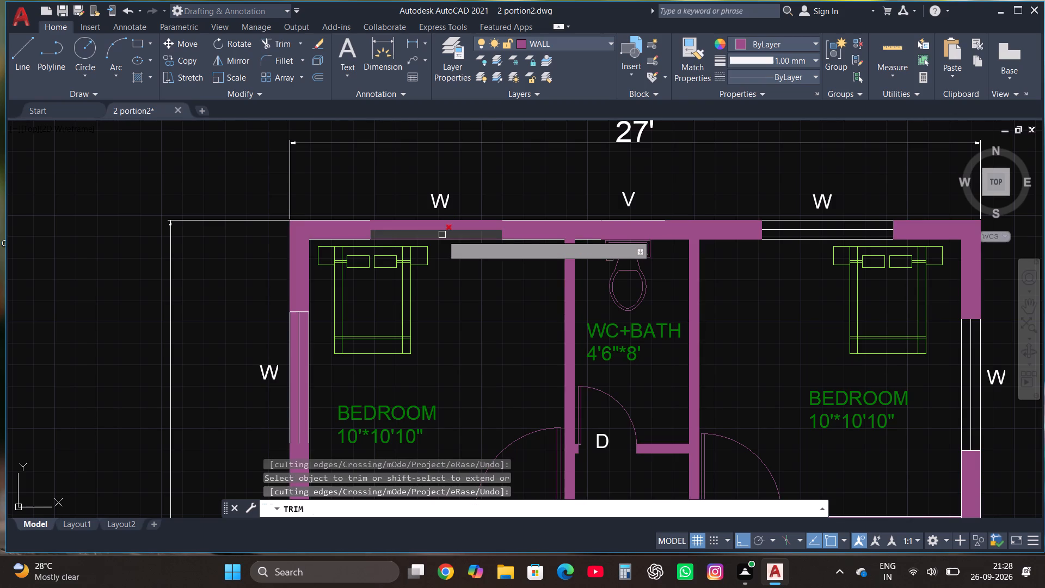
pyautogui.scroll(2, 442, 235)
pyautogui.click(442, 235)
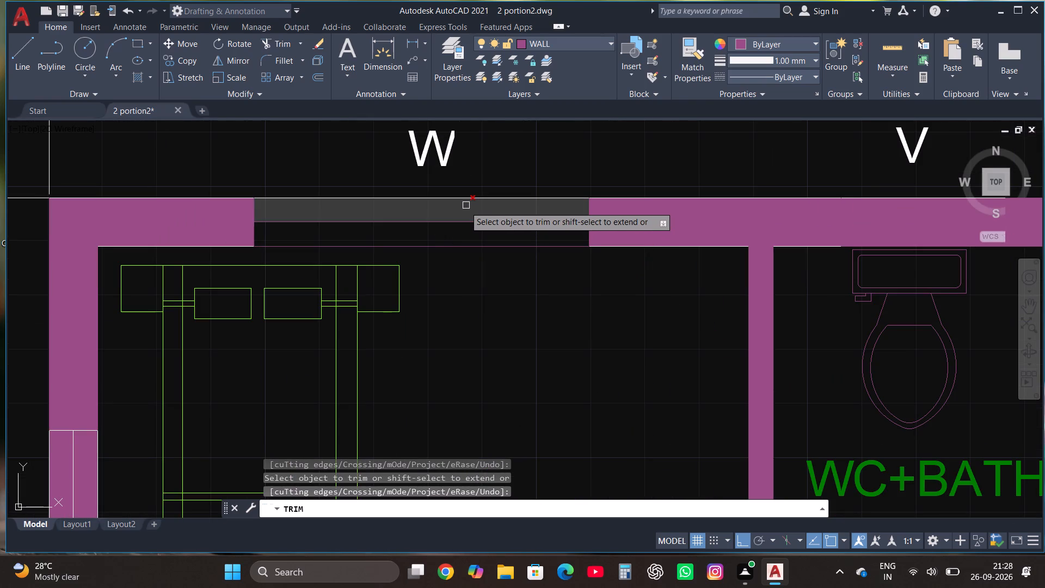
pyautogui.click(465, 206)
# Trim the solid fill out of the west wall's window openings at the upper west bedroom and the upper drawing room.
pyautogui.scroll(-3, 556, 186)
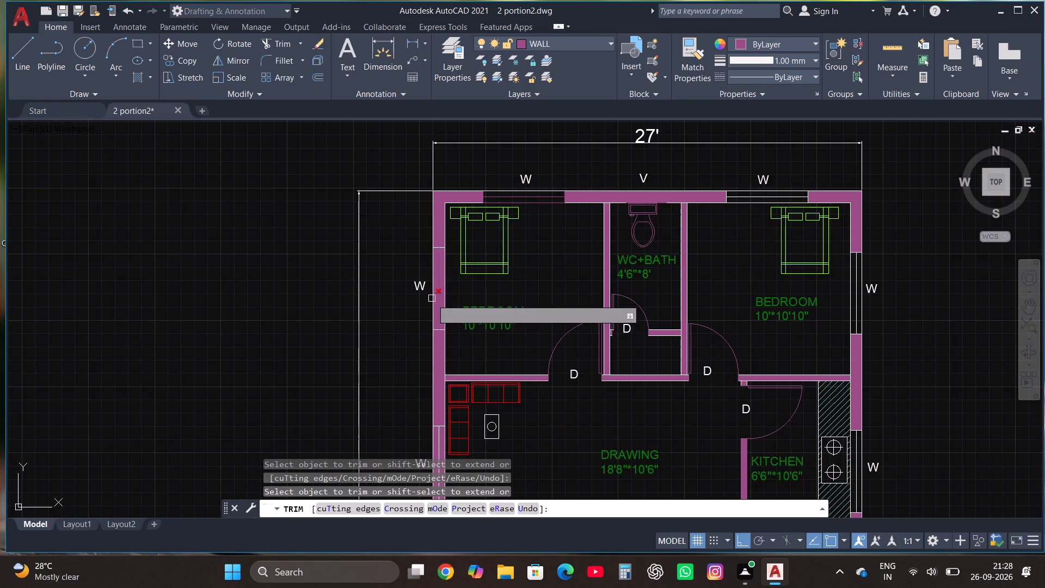
pyautogui.scroll(3, 432, 299)
pyautogui.click(441, 296)
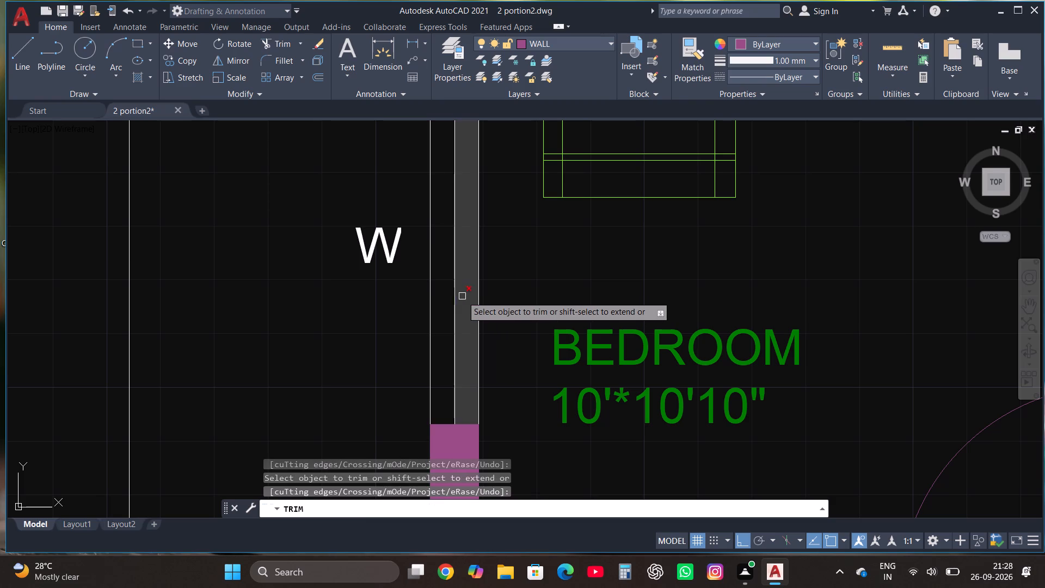
pyautogui.click(463, 296)
pyautogui.scroll(-4, 462, 242)
pyautogui.scroll(4, 465, 352)
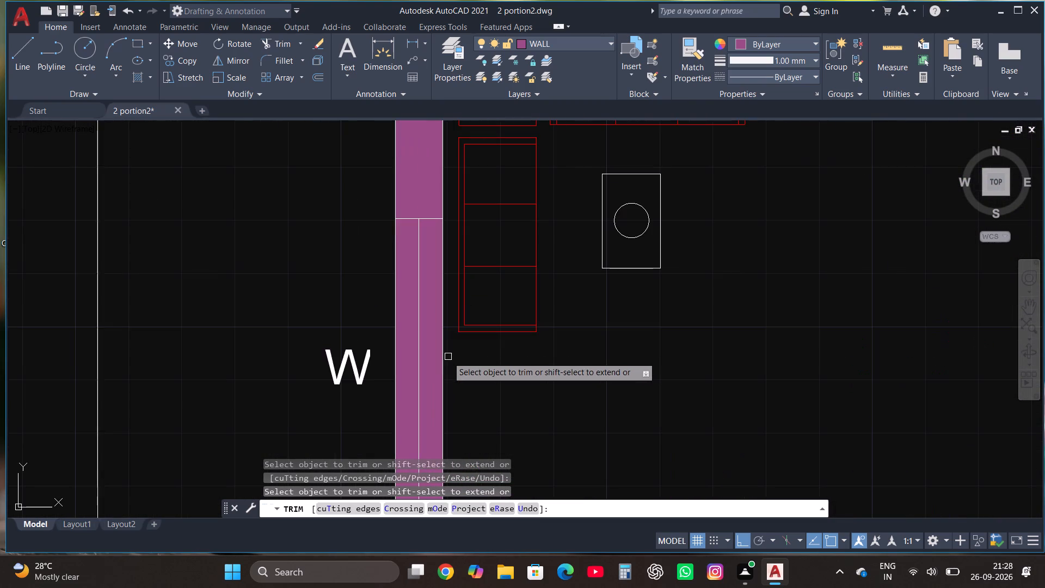
pyautogui.click(429, 362)
pyautogui.click(406, 342)
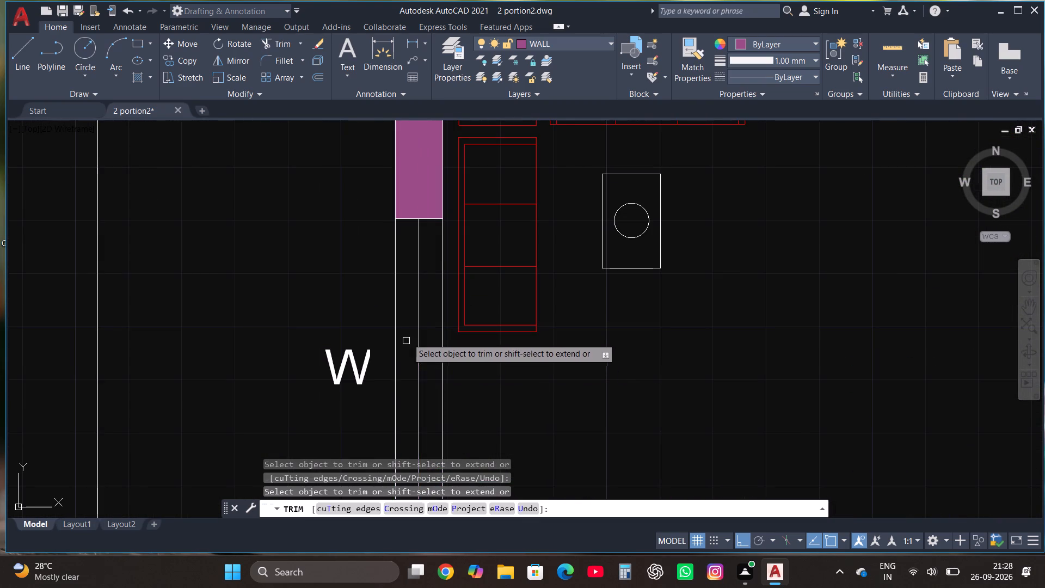
# Trim the solid fill out of the west wall along the open side of the veranda.
pyautogui.scroll(-5, 503, 236)
pyautogui.scroll(-2, 546, 248)
pyautogui.scroll(1, 537, 302)
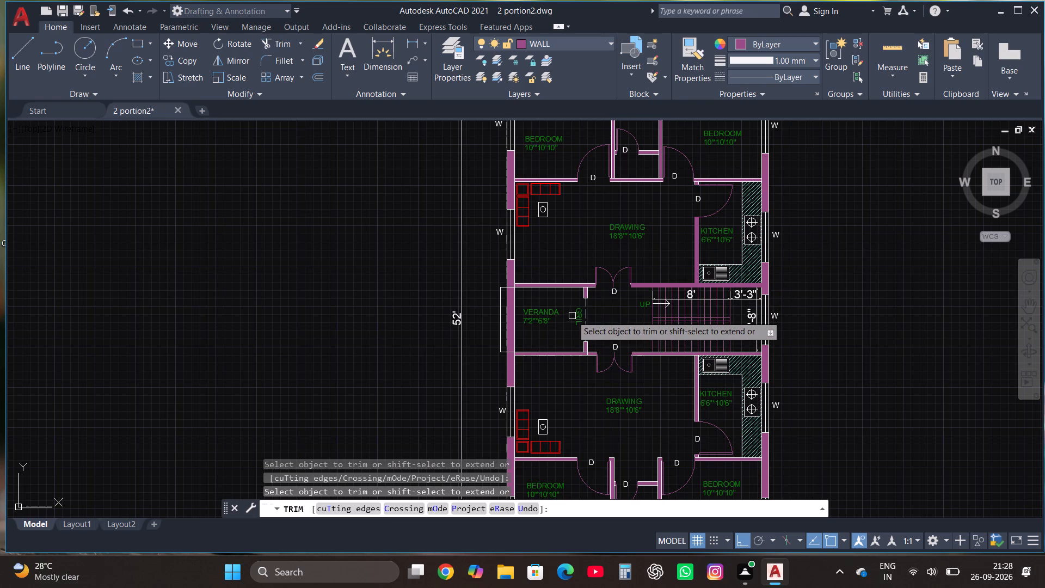
pyautogui.scroll(3, 518, 321)
pyautogui.click(474, 320)
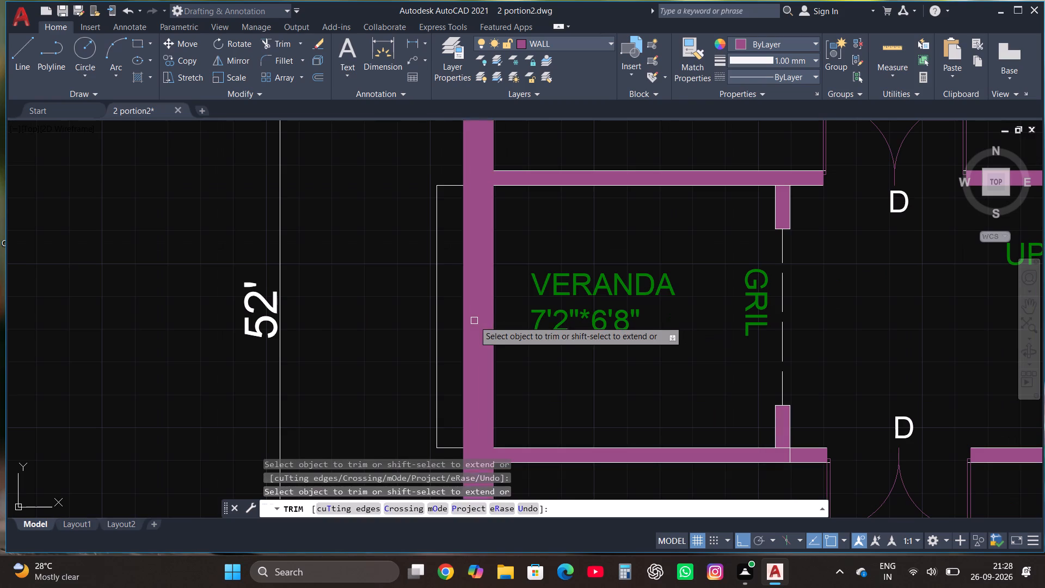
pyautogui.click(480, 329)
pyautogui.scroll(-3, 481, 330)
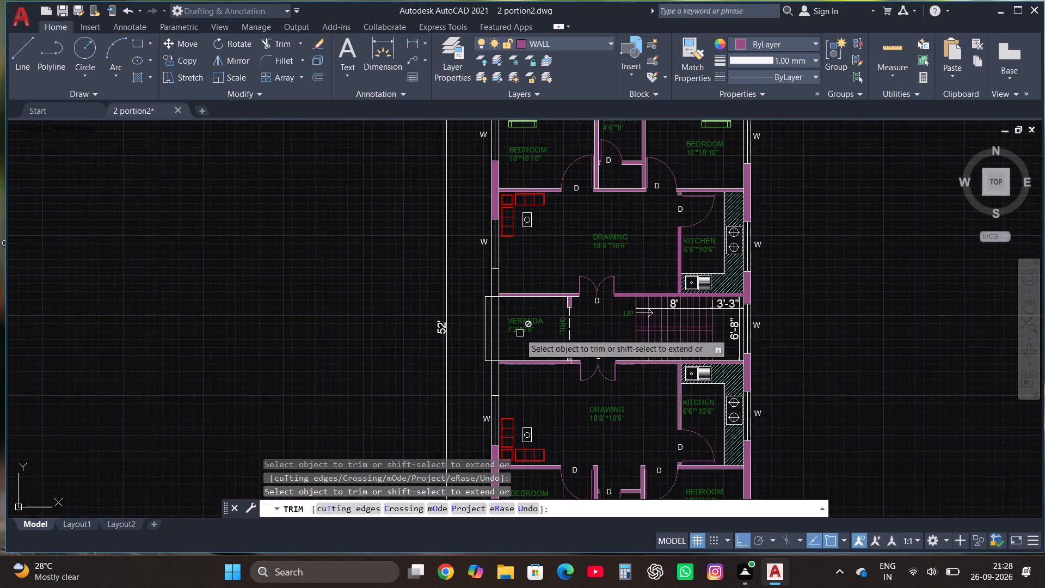
pyautogui.press('Escape')
# Solid-fill the west wall pieces directly above and below the veranda opening, up to the adjacent drawing room windows.
pyautogui.press('h')
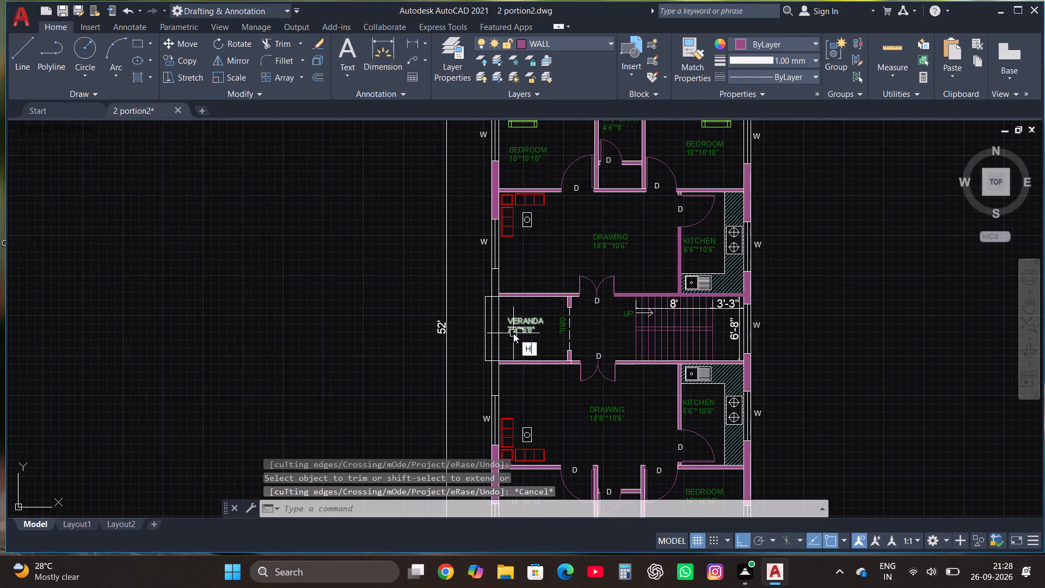
pyautogui.press('Return')
pyautogui.scroll(2, 496, 277)
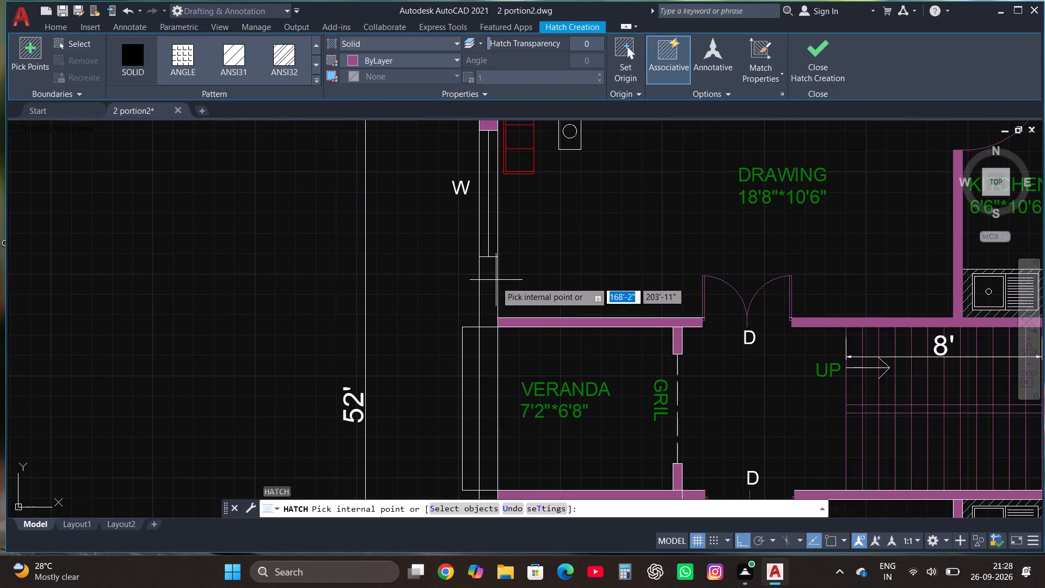
pyautogui.click(490, 294)
pyautogui.scroll(-2, 579, 243)
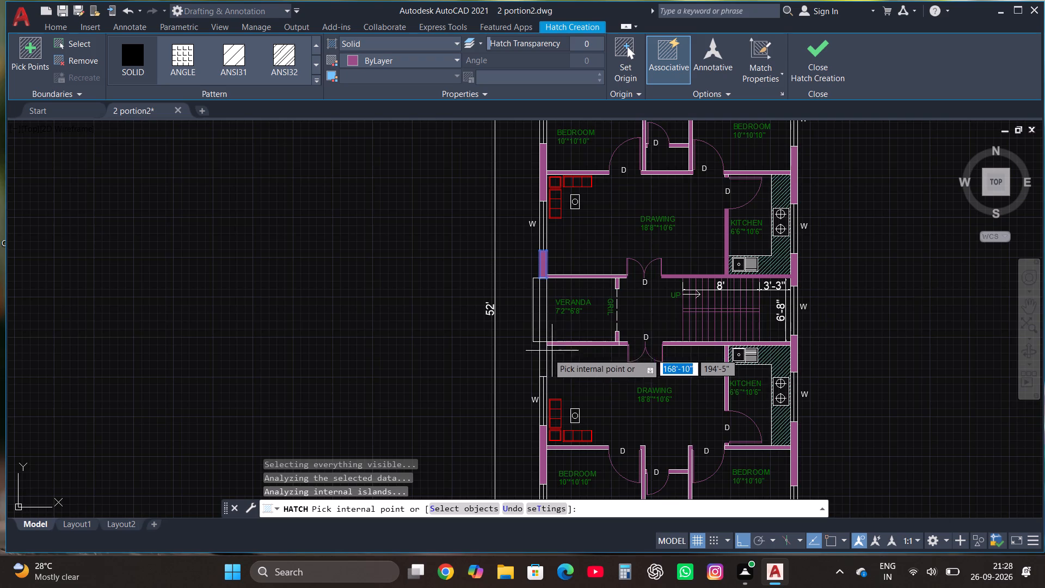
pyautogui.scroll(2, 537, 363)
pyautogui.click(552, 353)
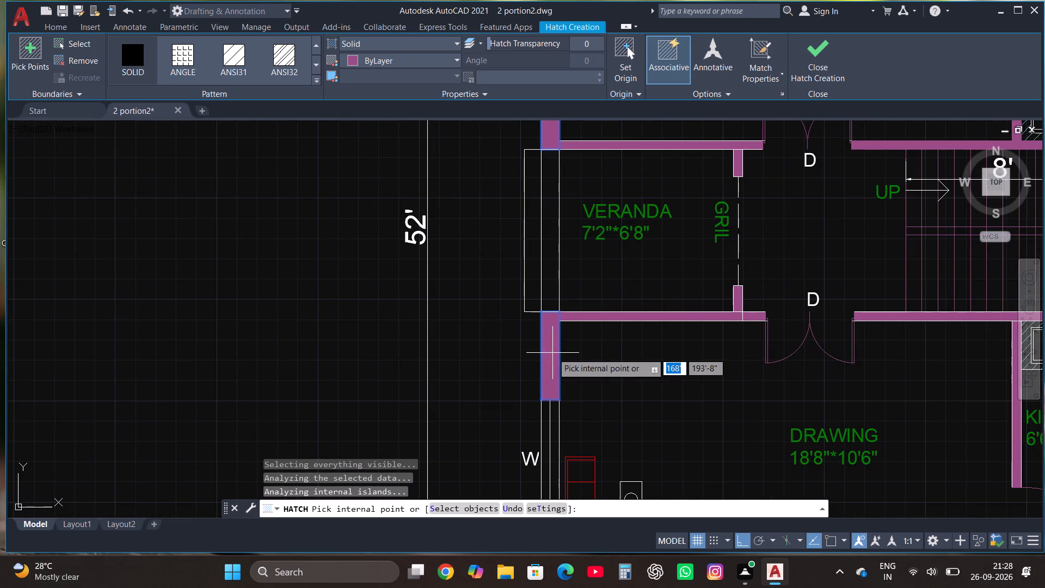
pyautogui.scroll(-2, 551, 299)
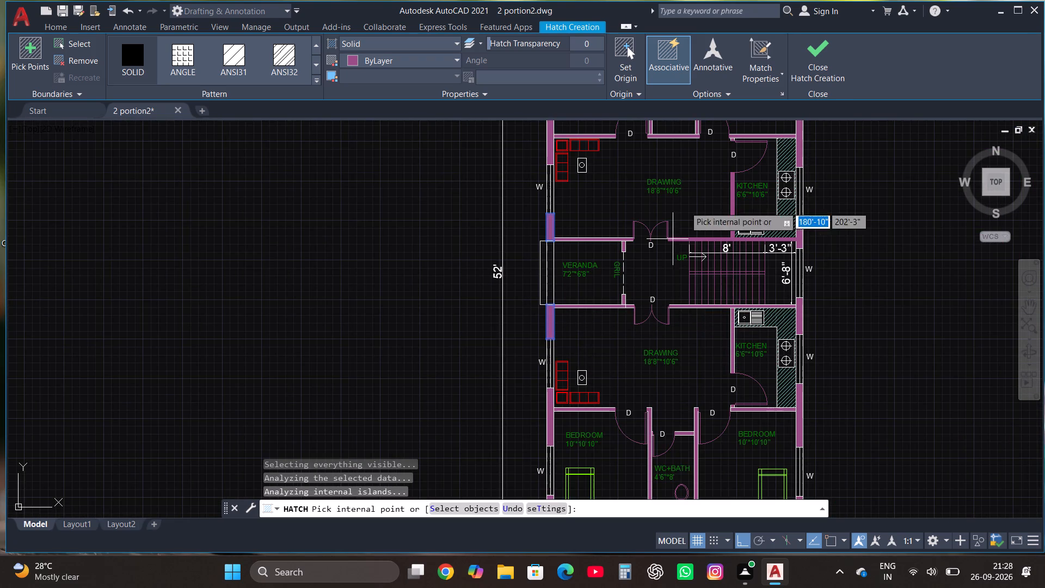
pyautogui.click(813, 57)
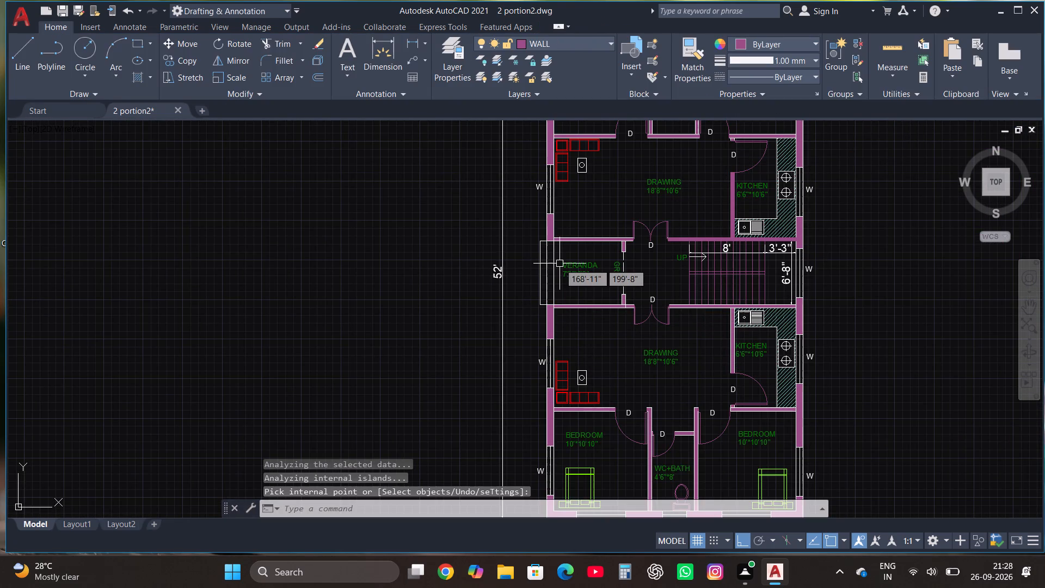
# Examine the wall fills and the window and door openings across both portions of the floor plan.
pyautogui.scroll(-2, 539, 275)
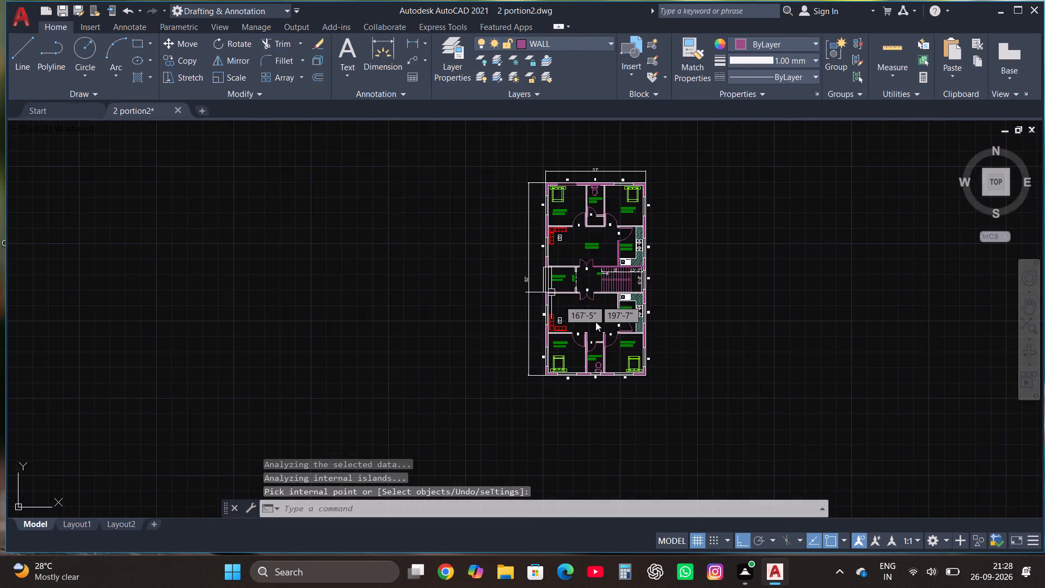
pyautogui.scroll(4, 602, 347)
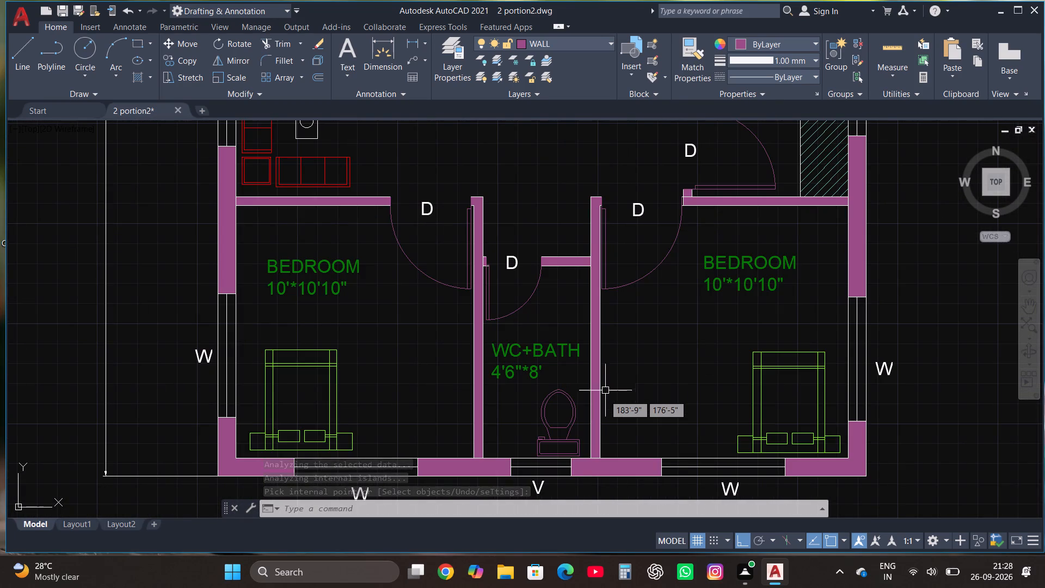
pyautogui.scroll(-1, 600, 403)
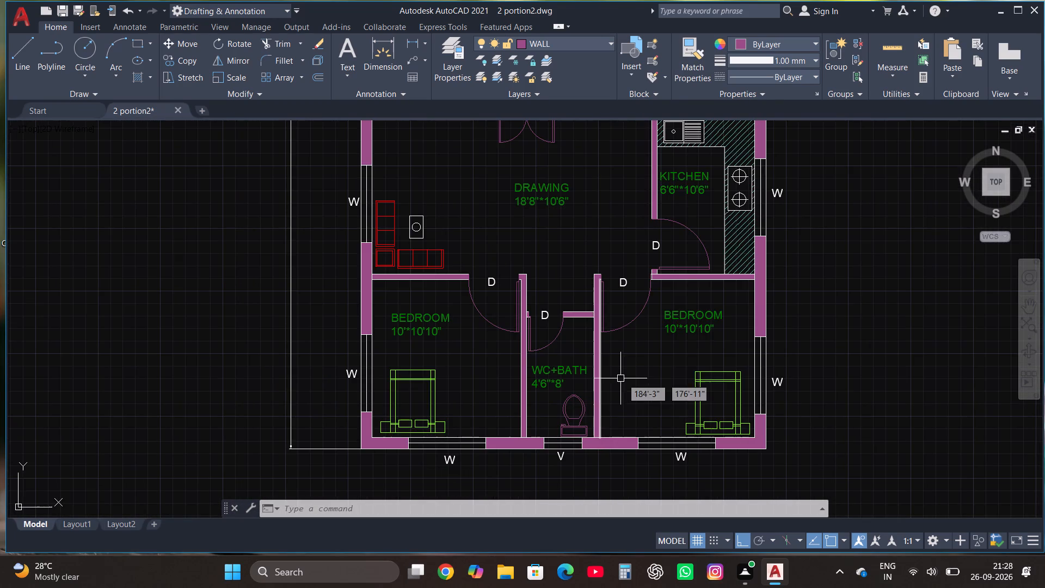
pyautogui.scroll(-1, 617, 393)
pyautogui.scroll(1, 697, 311)
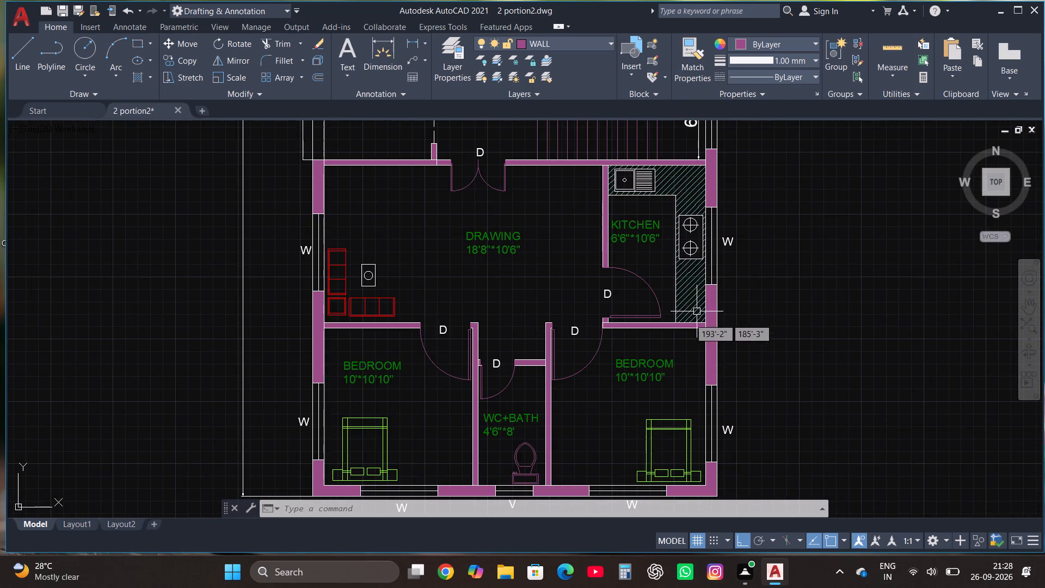
pyautogui.scroll(-1, 539, 396)
pyautogui.scroll(2, 594, 249)
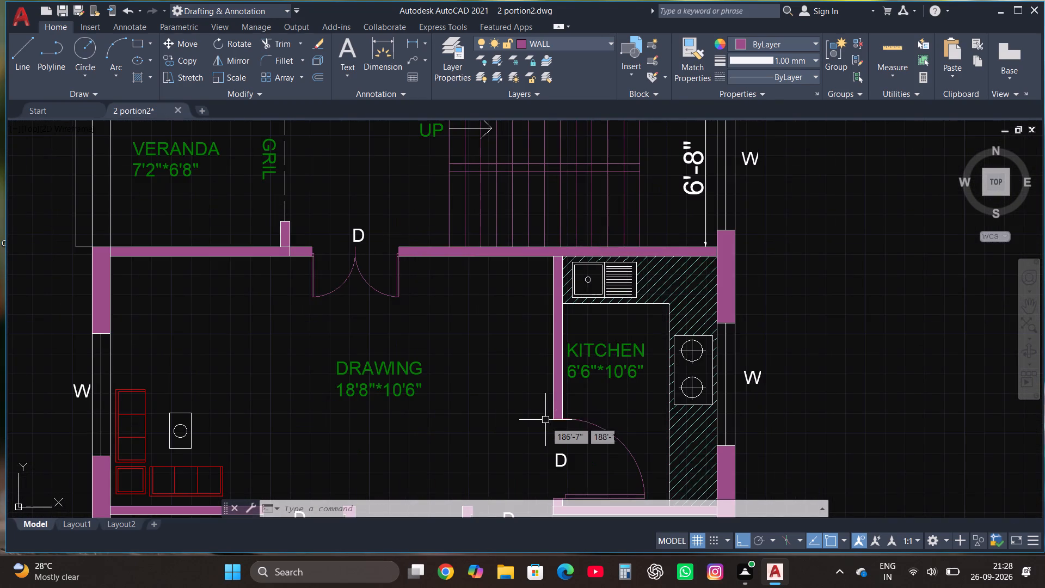
pyautogui.scroll(-1, 545, 427)
pyautogui.scroll(-1, 501, 426)
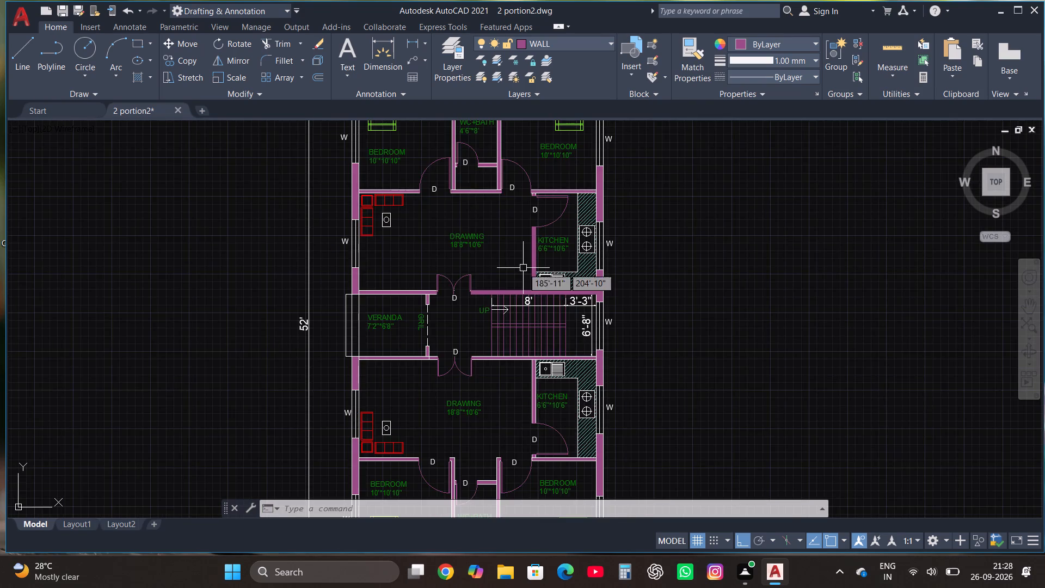
pyautogui.scroll(1, 523, 268)
pyautogui.scroll(-2, 515, 415)
pyautogui.scroll(2, 512, 290)
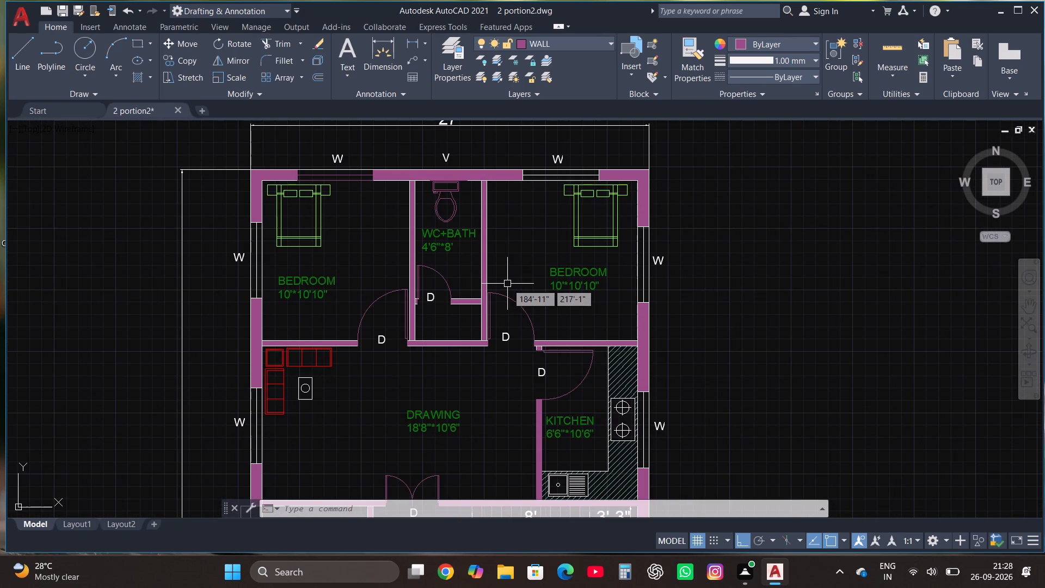
# Put the west wall's bedroom windows, lower drawing room window and the veranda's projecting edge lines on the WALL layer.
pyautogui.scroll(-1, 457, 300)
pyautogui.scroll(3, 300, 268)
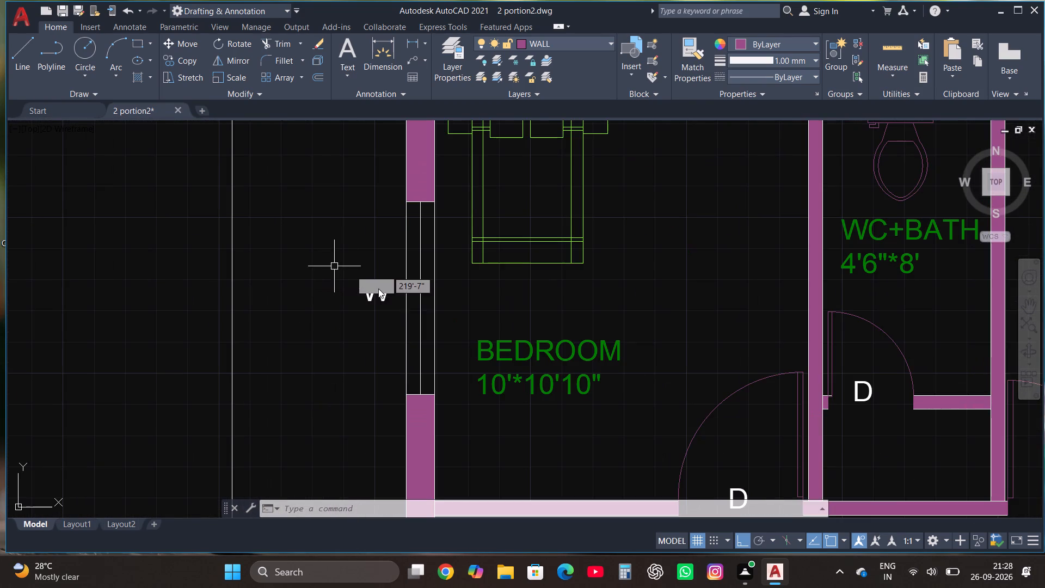
pyautogui.click(443, 338)
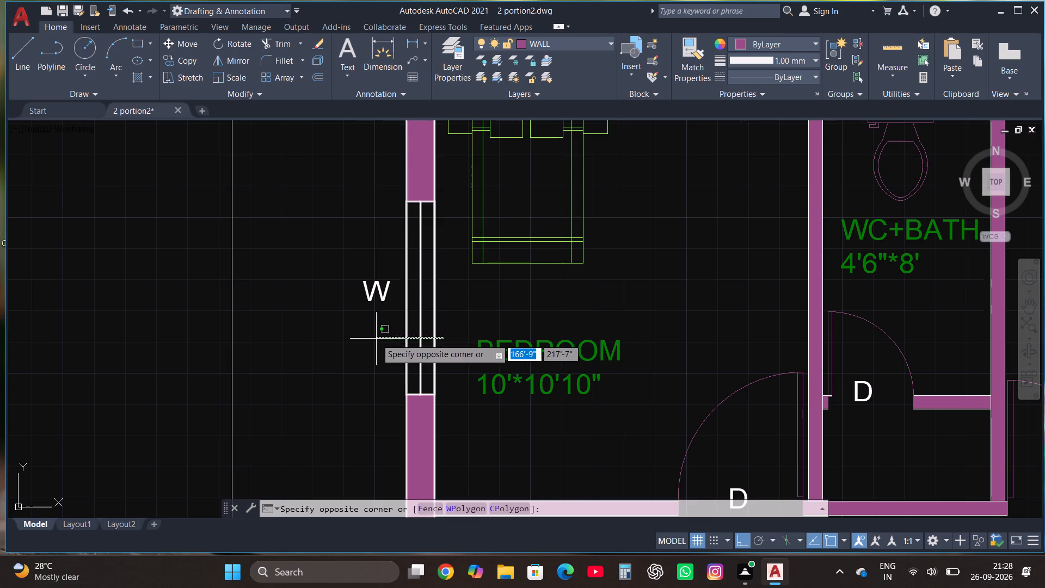
pyautogui.click(376, 339)
pyautogui.scroll(-3, 527, 213)
pyautogui.scroll(3, 489, 406)
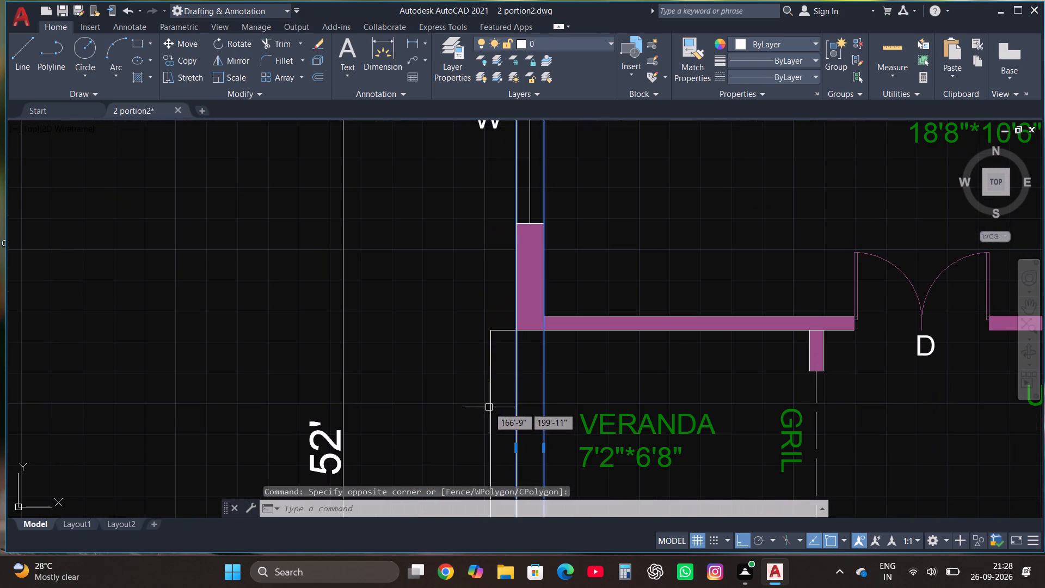
pyautogui.click(489, 407)
pyautogui.click(500, 334)
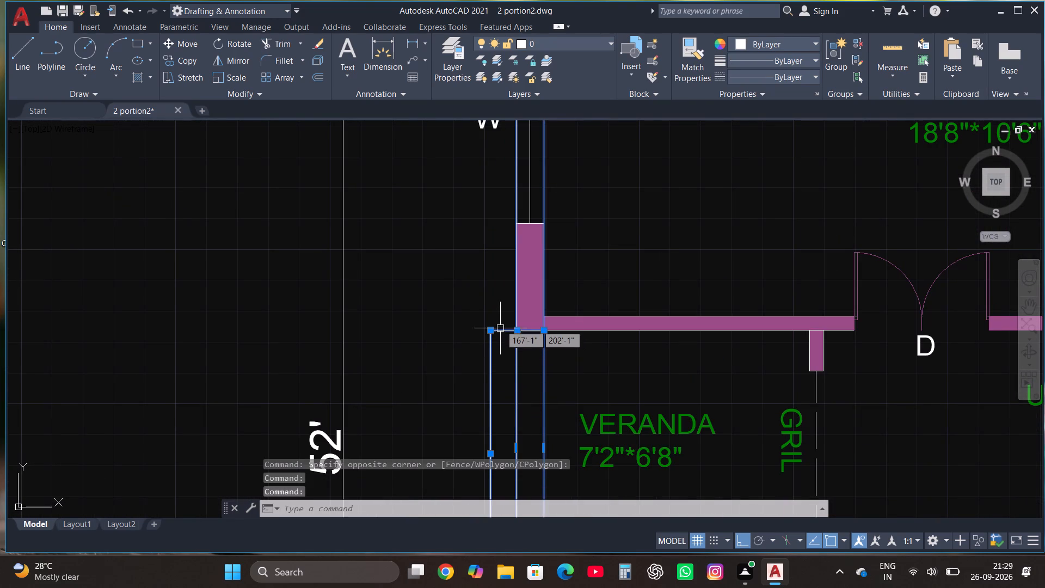
pyautogui.scroll(-3, 534, 255)
pyautogui.scroll(4, 531, 364)
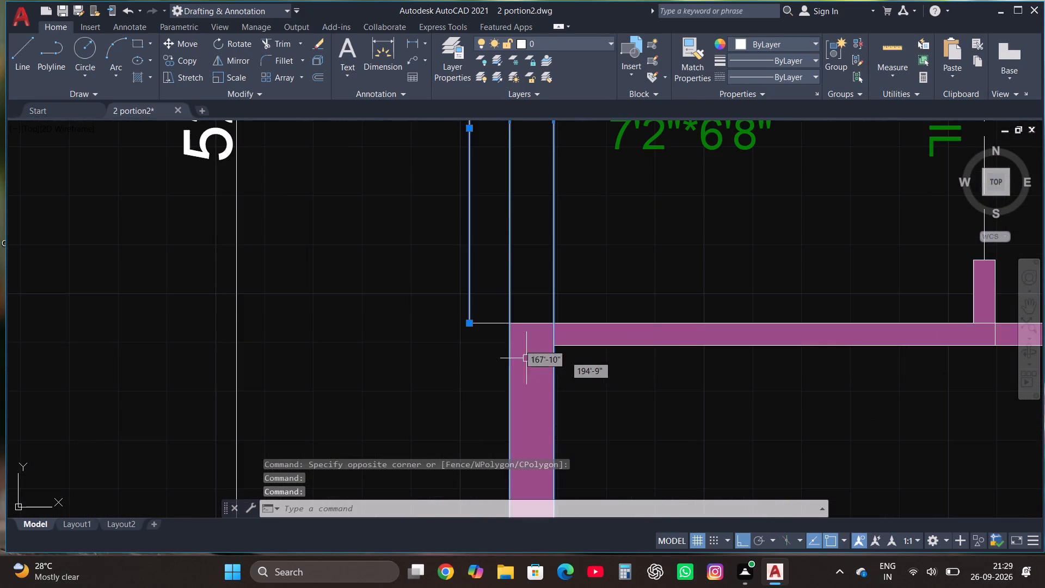
pyautogui.click(496, 320)
pyautogui.click(485, 335)
pyautogui.scroll(-3, 589, 191)
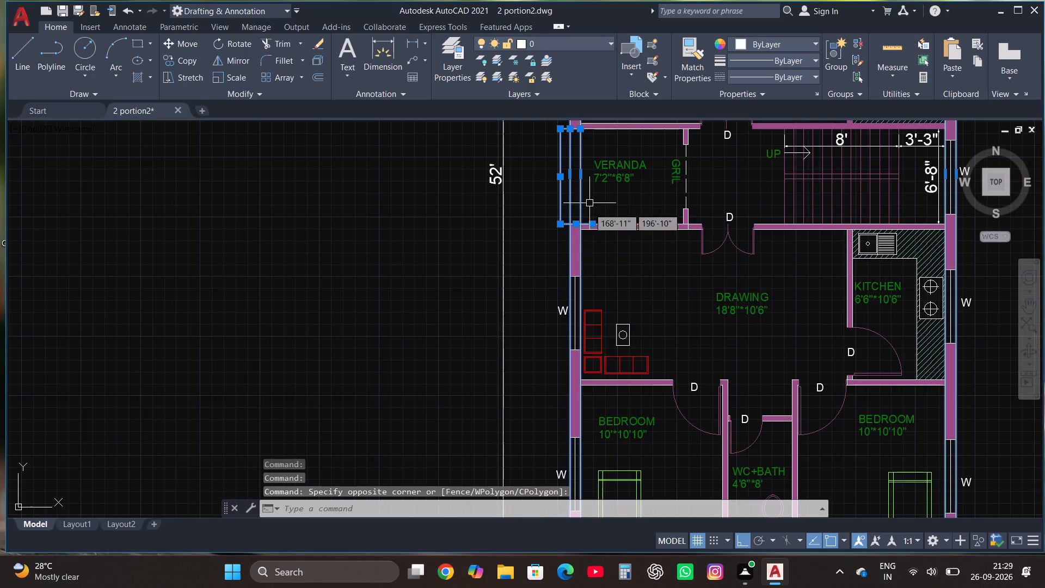
pyautogui.scroll(3, 579, 322)
pyautogui.click(603, 235)
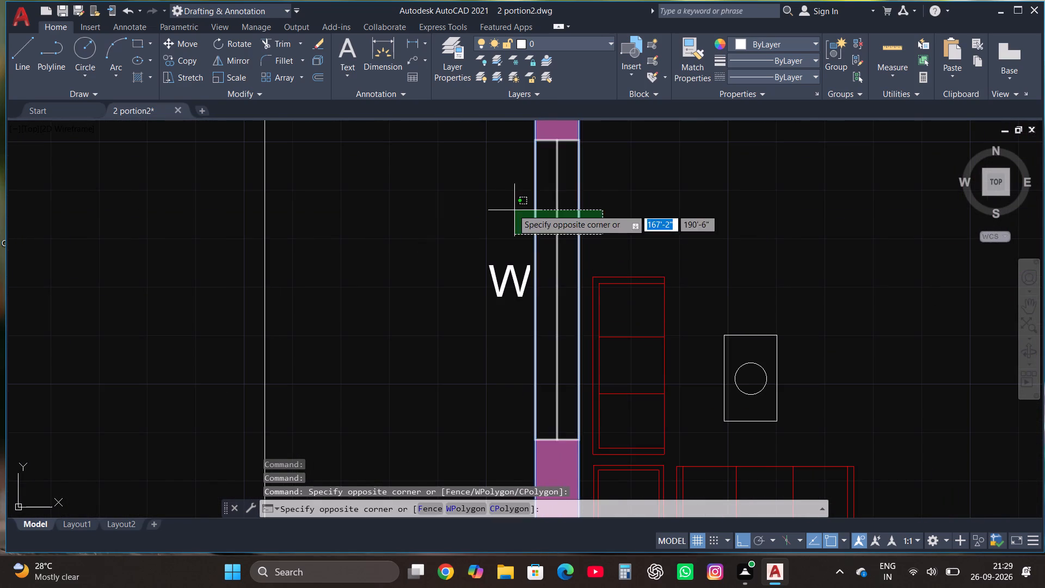
pyautogui.click(512, 207)
pyautogui.scroll(-3, 577, 187)
pyautogui.scroll(3, 576, 356)
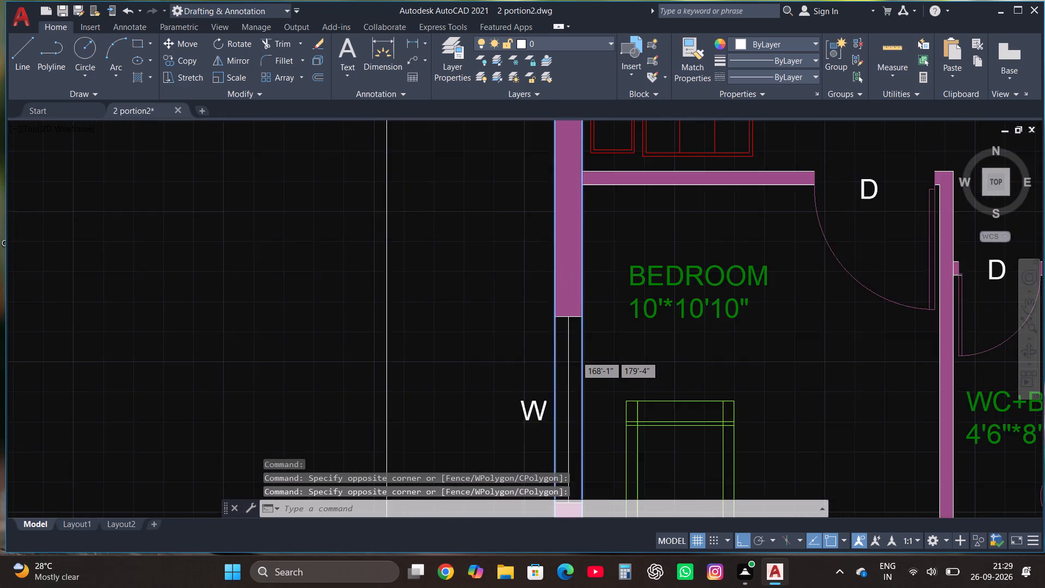
pyautogui.click(593, 362)
pyautogui.click(513, 345)
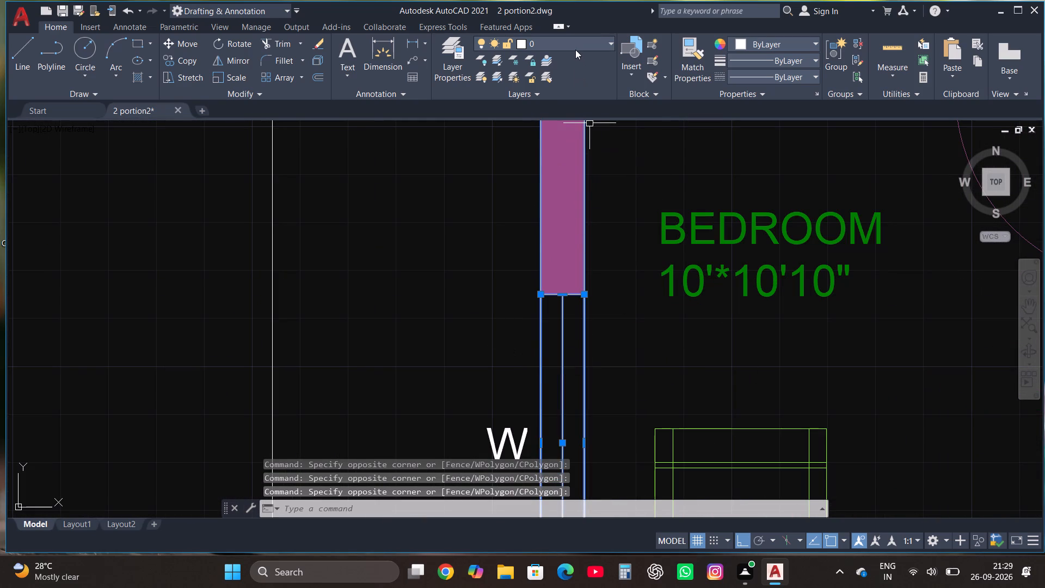
pyautogui.click(575, 50)
pyautogui.click(558, 174)
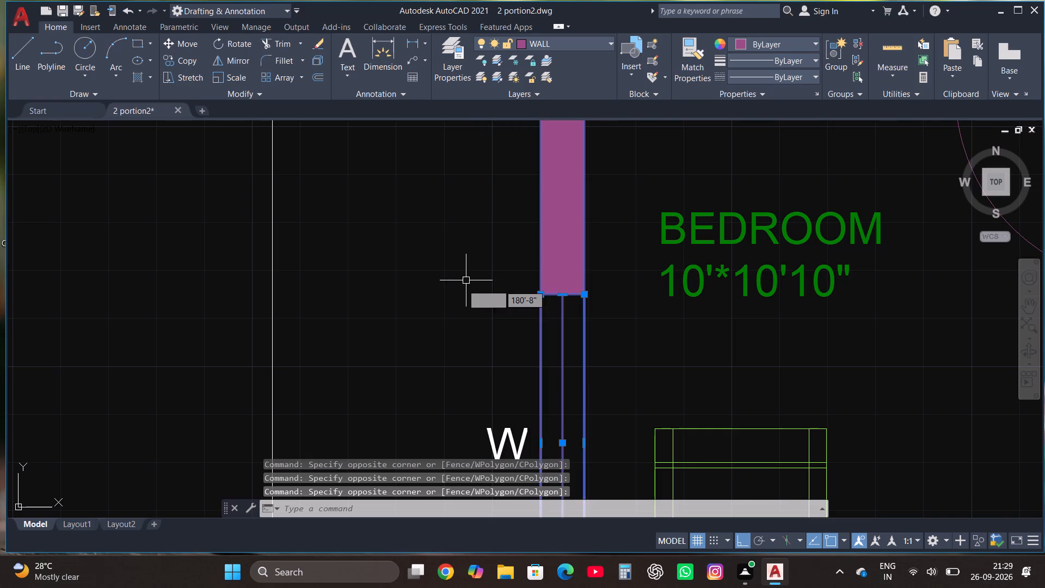
pyautogui.scroll(-2, 463, 304)
pyautogui.press('Escape')
# Put the south and east wall windows, northeast bedroom's north window, upper drawing room's west window and the 52' dimension on the WALL layer.
pyautogui.scroll(-1, 481, 296)
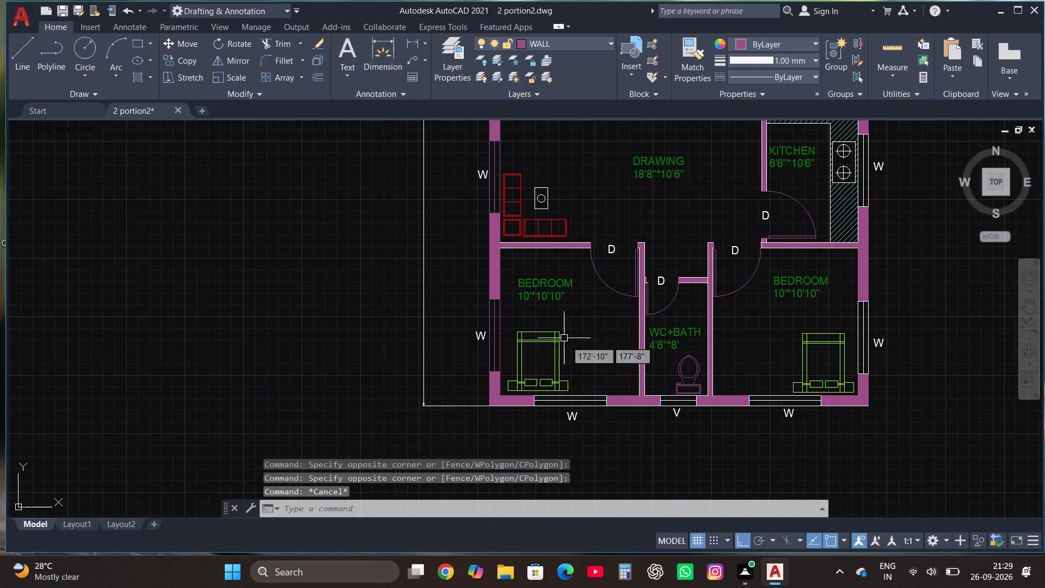
pyautogui.scroll(3, 591, 411)
pyautogui.moveTo(591, 419); pyautogui.dragTo(591, 413)
pyautogui.click(573, 313)
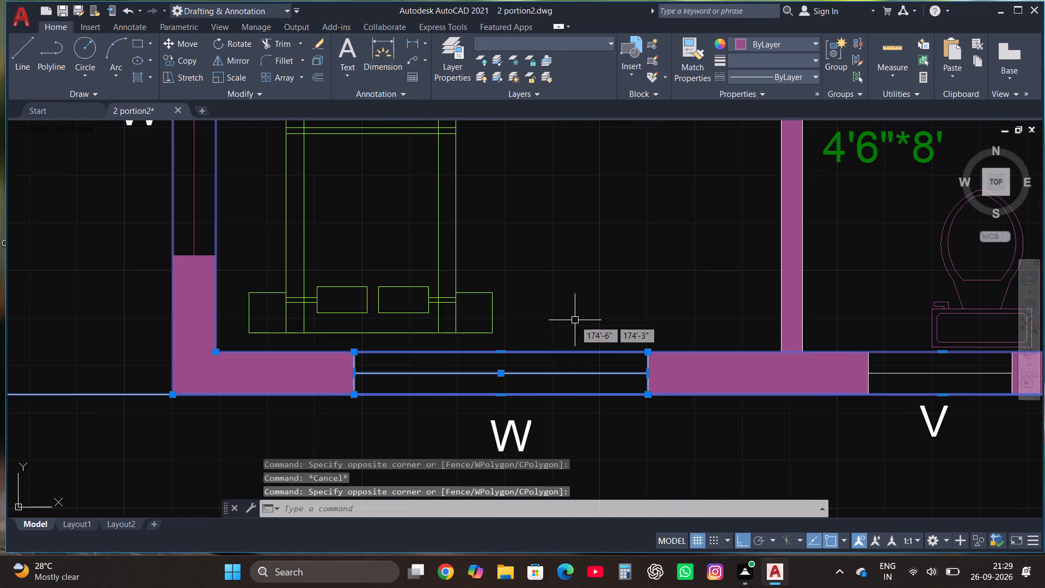
pyautogui.scroll(-1, 585, 354)
pyautogui.click(587, 366)
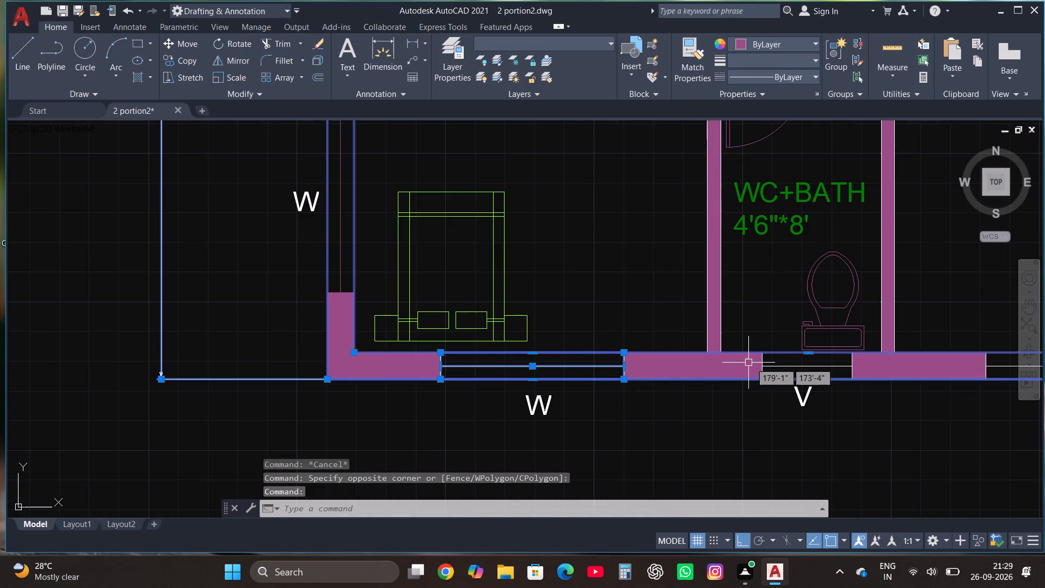
pyautogui.click(783, 367)
pyautogui.scroll(-3, 631, 384)
pyautogui.scroll(3, 739, 372)
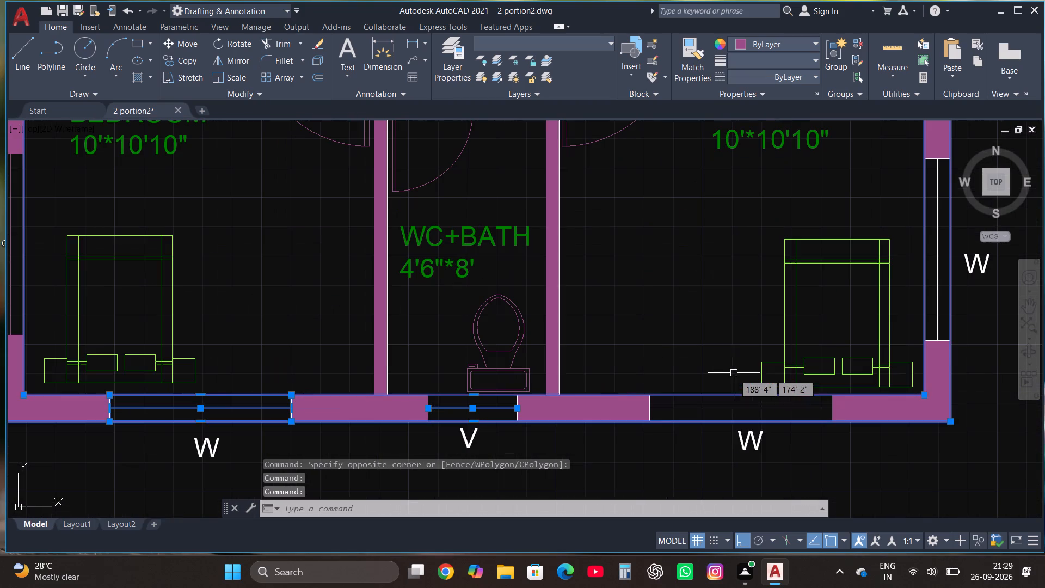
pyautogui.click(713, 409)
pyautogui.scroll(-2, 710, 422)
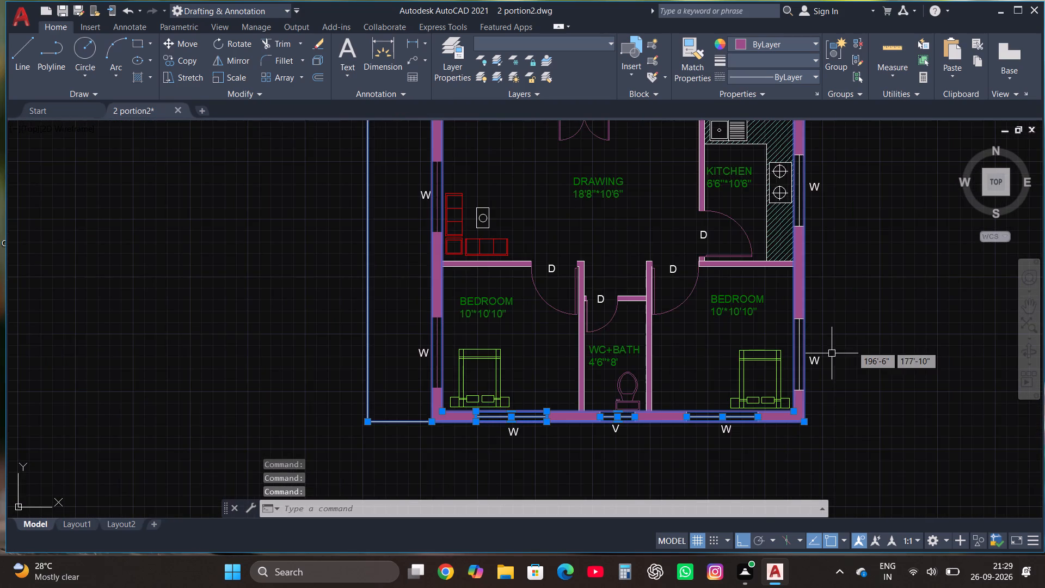
pyautogui.scroll(1, 812, 344)
pyautogui.click(790, 339)
pyautogui.scroll(-1, 712, 433)
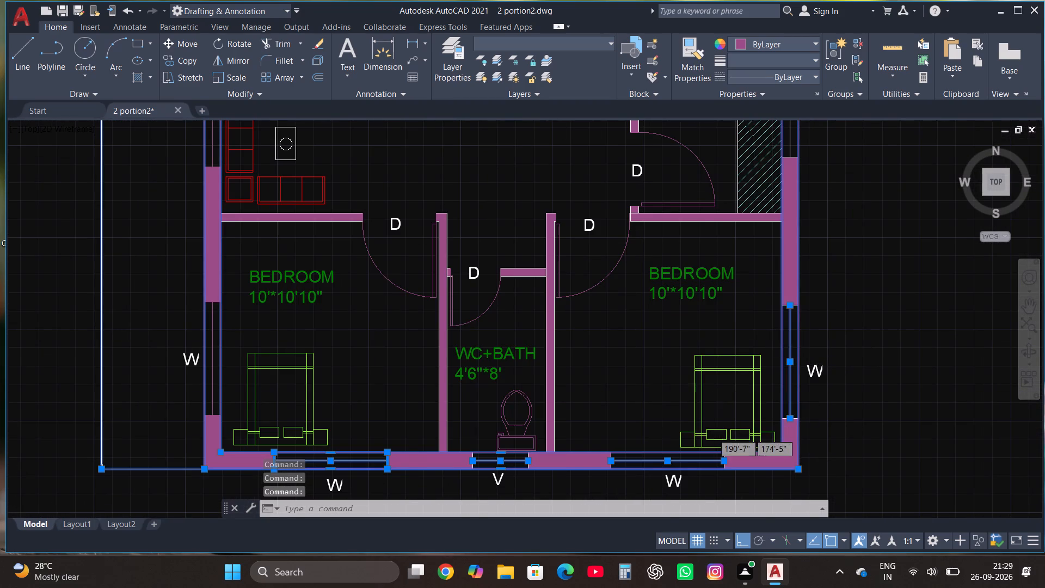
pyautogui.scroll(2, 766, 231)
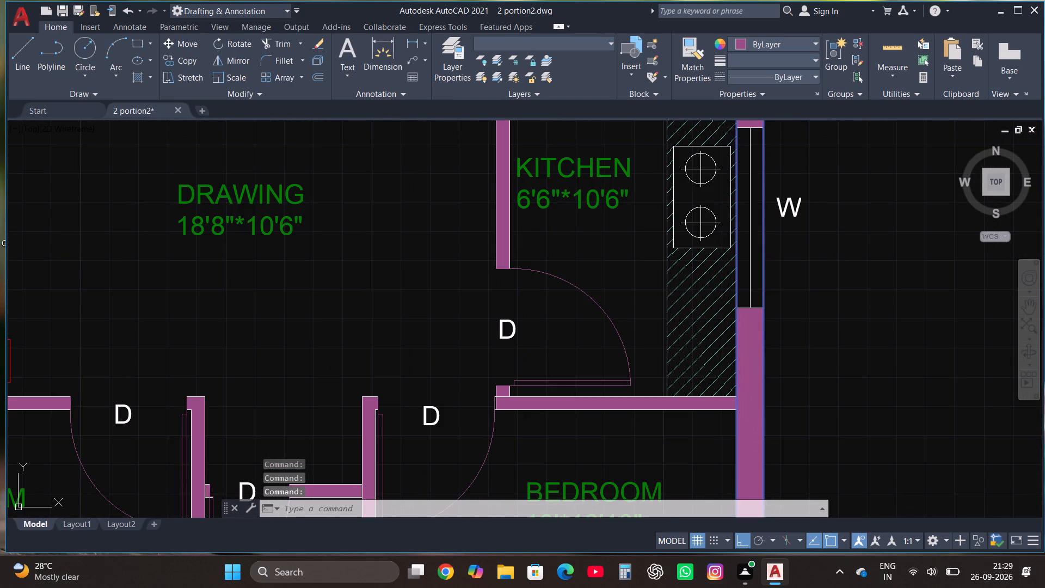
pyautogui.click(751, 238)
pyautogui.scroll(-2, 702, 400)
pyautogui.scroll(2, 722, 217)
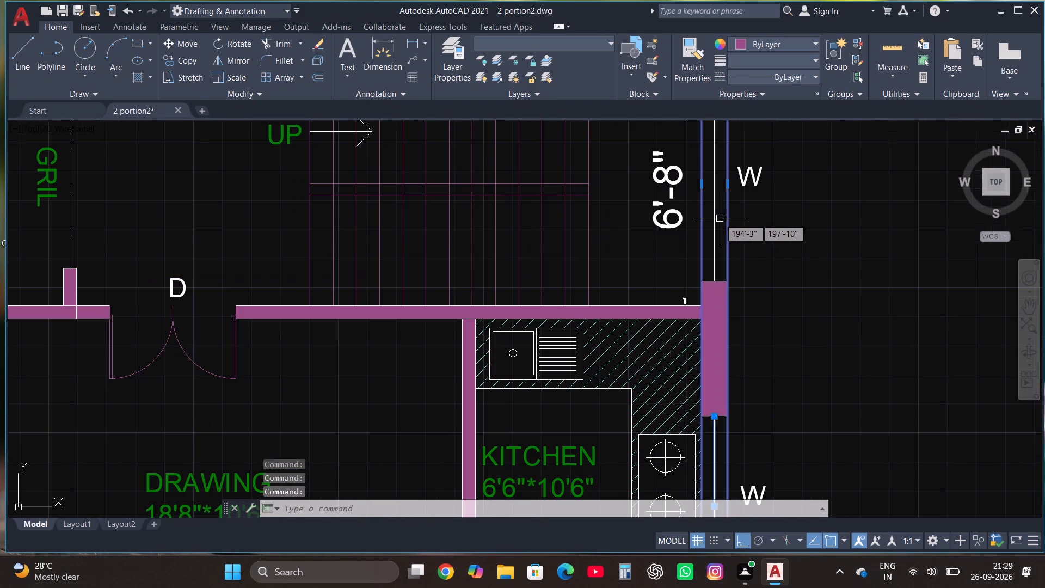
pyautogui.click(716, 234)
pyautogui.scroll(-3, 604, 387)
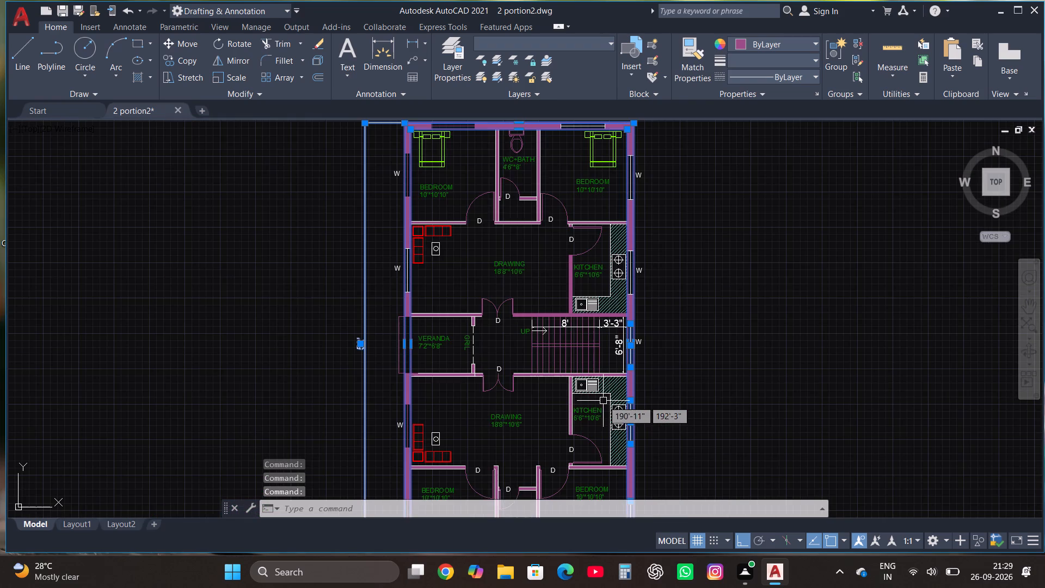
pyautogui.scroll(3, 640, 278)
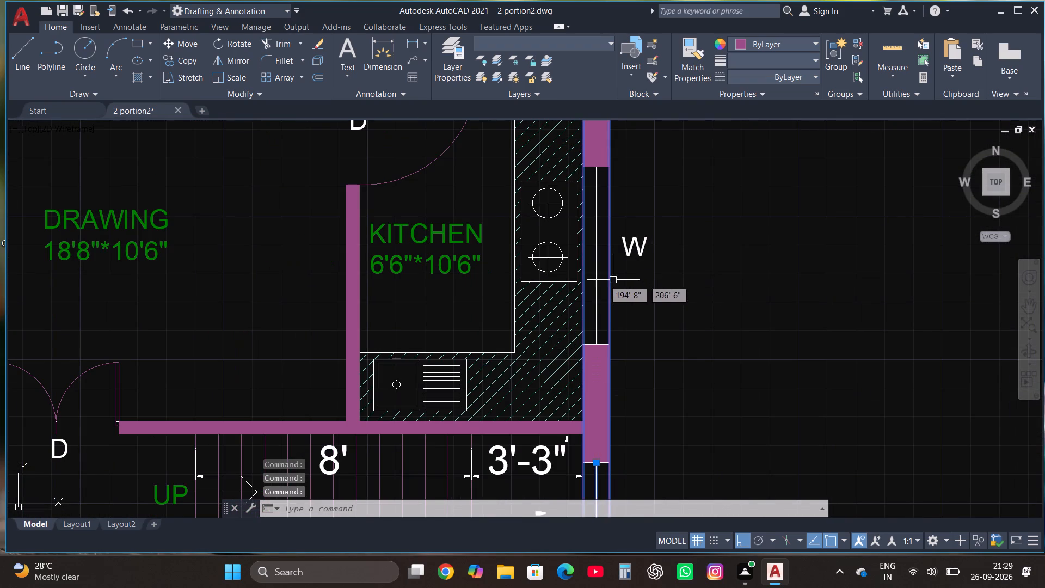
pyautogui.click(598, 274)
pyautogui.scroll(-2, 608, 389)
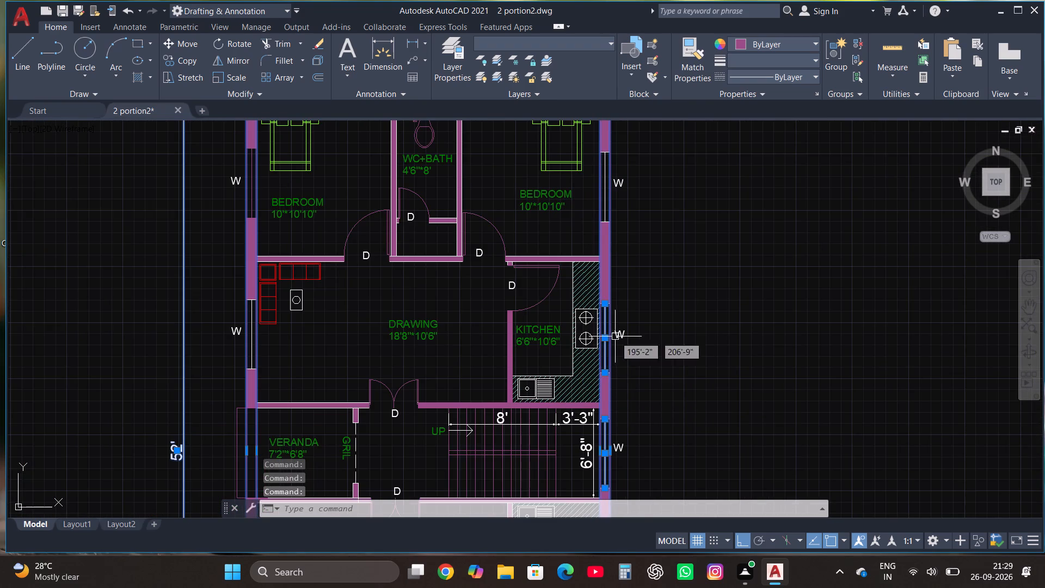
pyautogui.scroll(4, 605, 303)
pyautogui.click(594, 297)
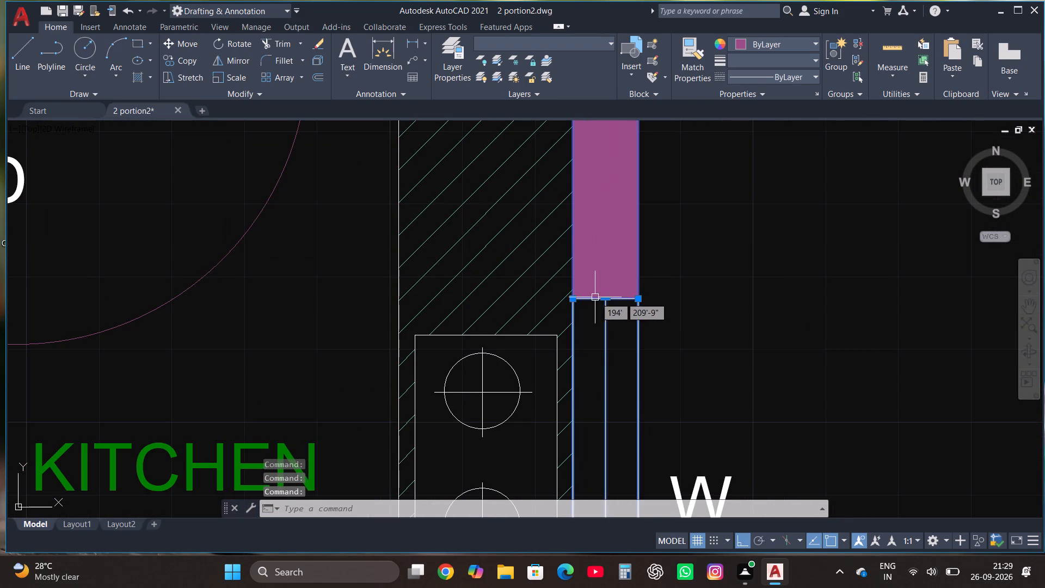
pyautogui.scroll(-3, 755, 250)
pyautogui.scroll(-2, 679, 352)
pyautogui.scroll(4, 692, 240)
pyautogui.click(659, 253)
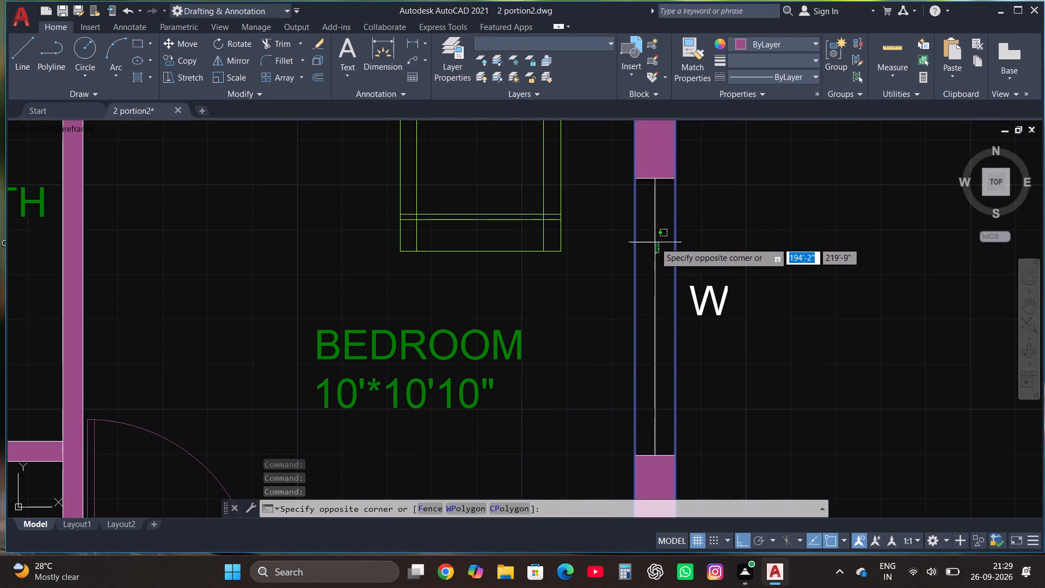
pyautogui.click(647, 200)
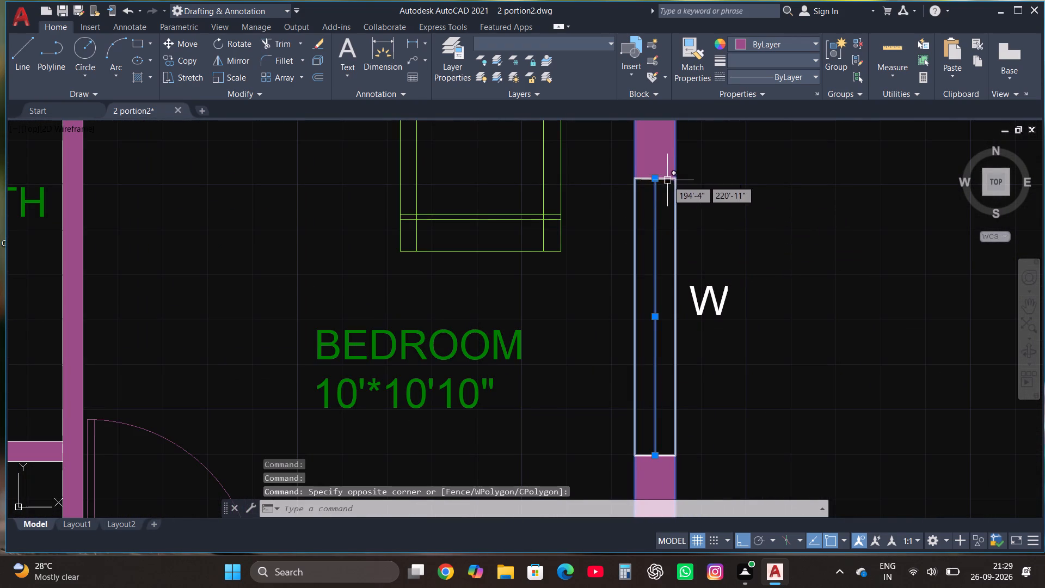
pyautogui.click(667, 180)
pyautogui.scroll(-2, 690, 302)
pyautogui.scroll(-1, 675, 366)
pyautogui.scroll(2, 616, 266)
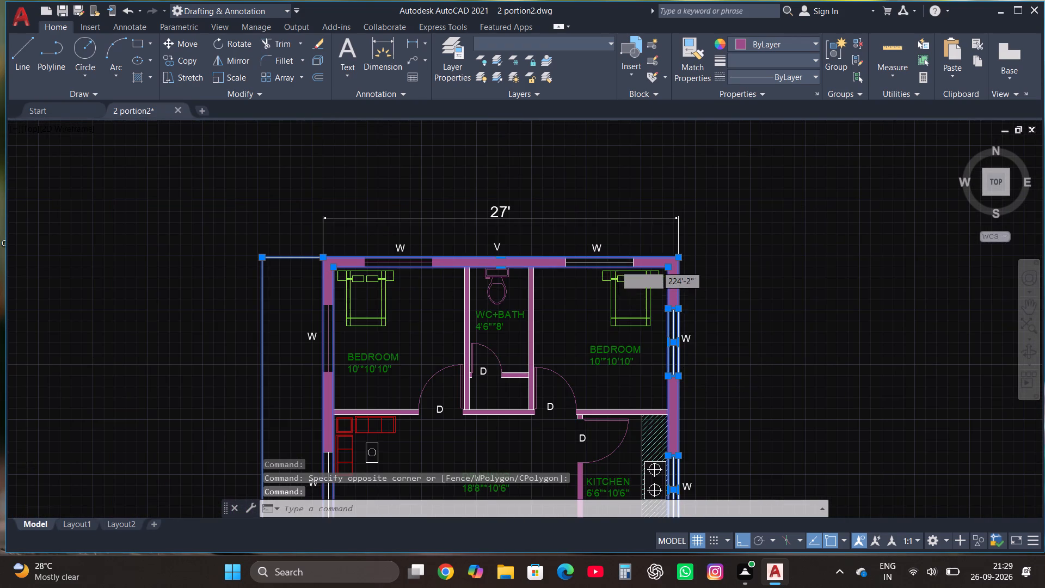
pyautogui.scroll(2, 614, 265)
pyautogui.click(604, 248)
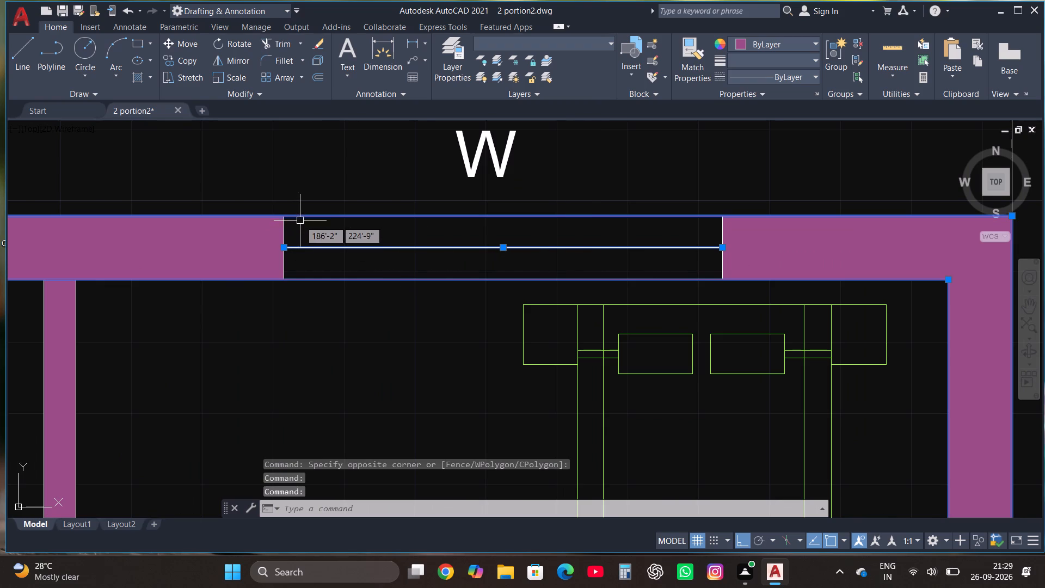
pyautogui.click(284, 235)
pyautogui.scroll(-3, 640, 242)
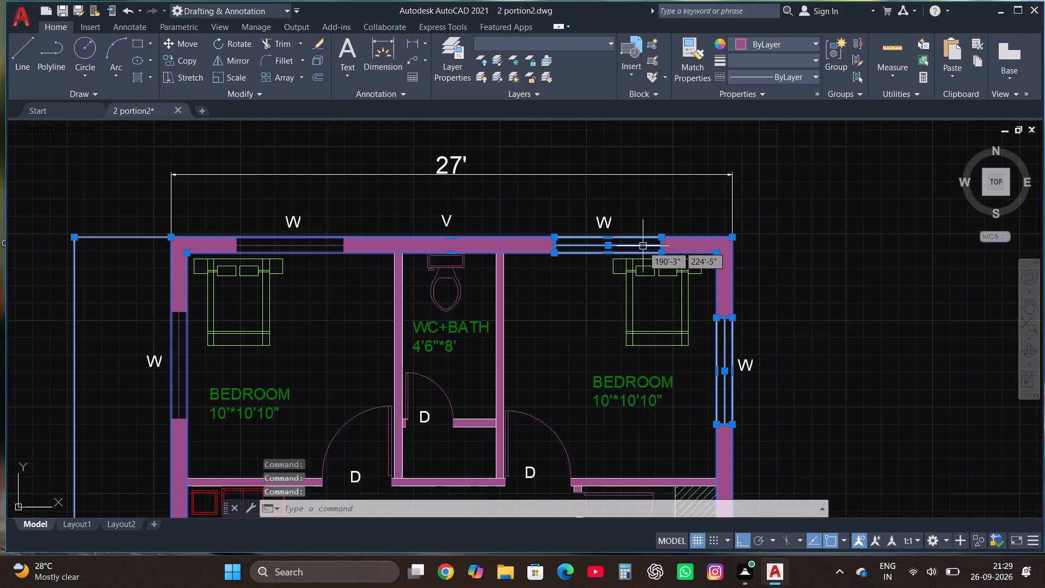
pyautogui.scroll(-1, 638, 222)
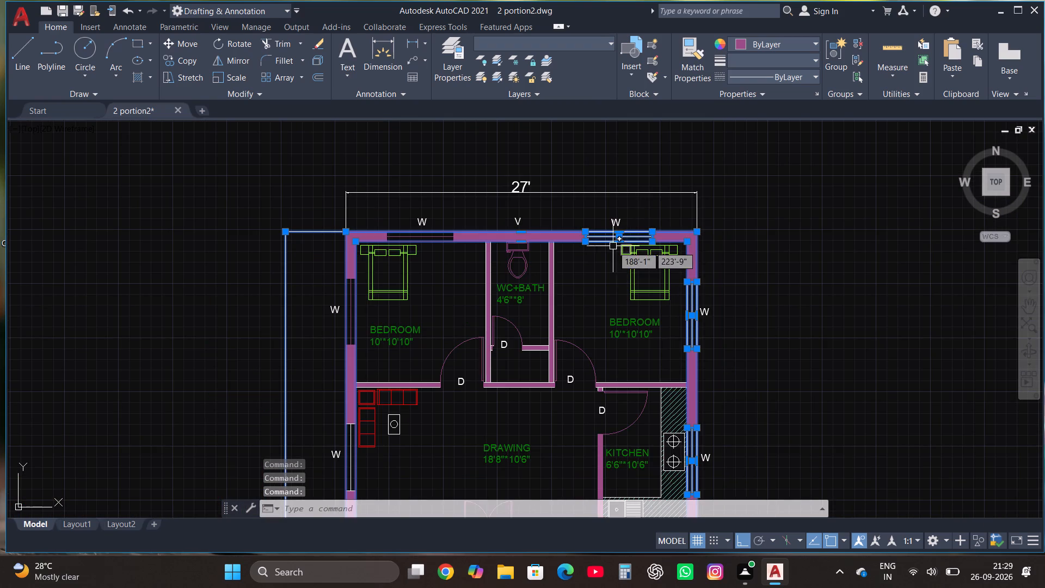
pyautogui.scroll(-1, 612, 246)
pyautogui.scroll(4, 454, 381)
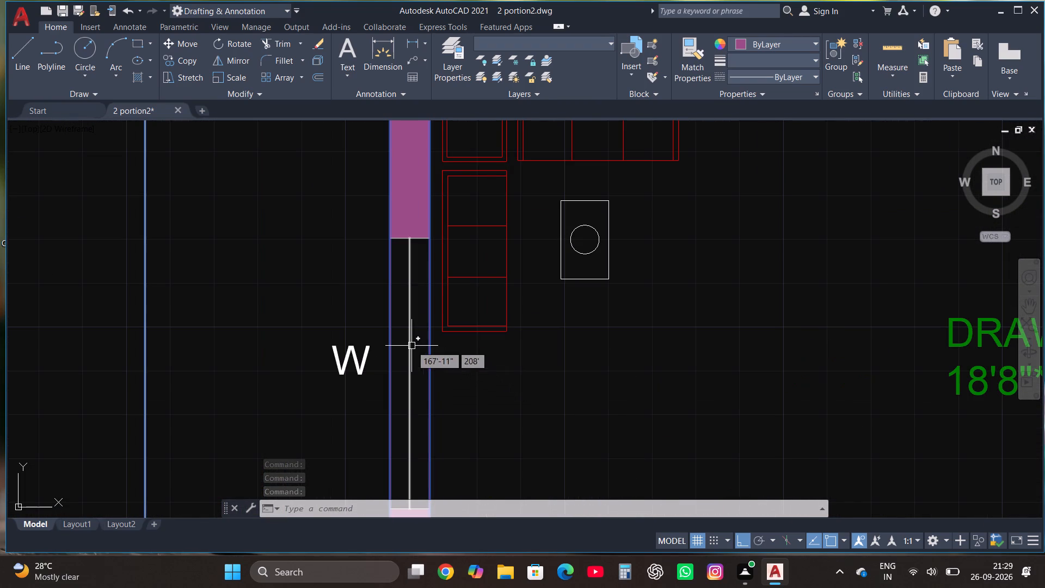
pyautogui.click(411, 346)
pyautogui.click(420, 236)
pyautogui.scroll(-2, 574, 215)
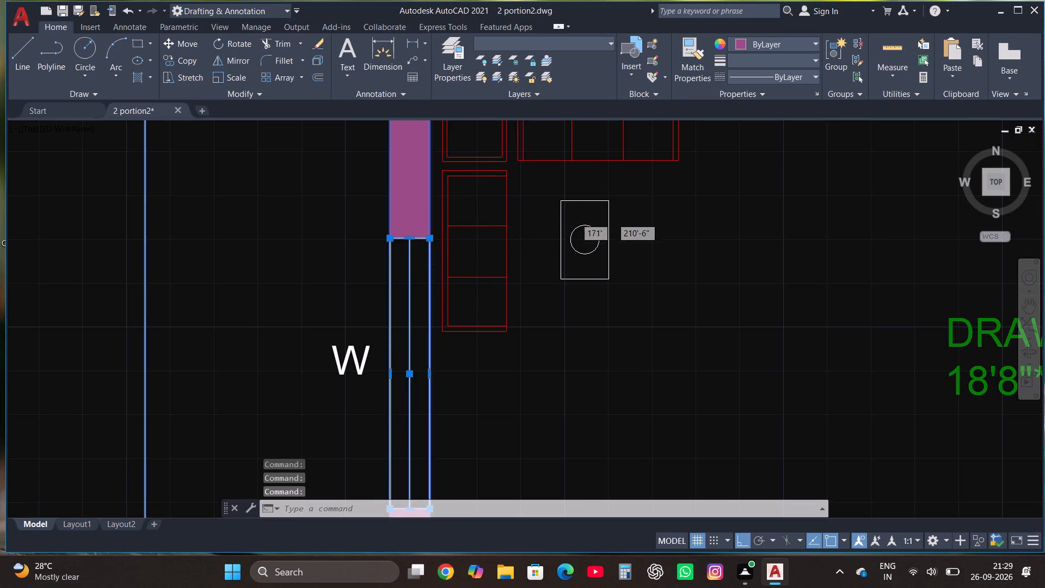
pyautogui.scroll(-2, 575, 219)
pyautogui.scroll(1, 569, 348)
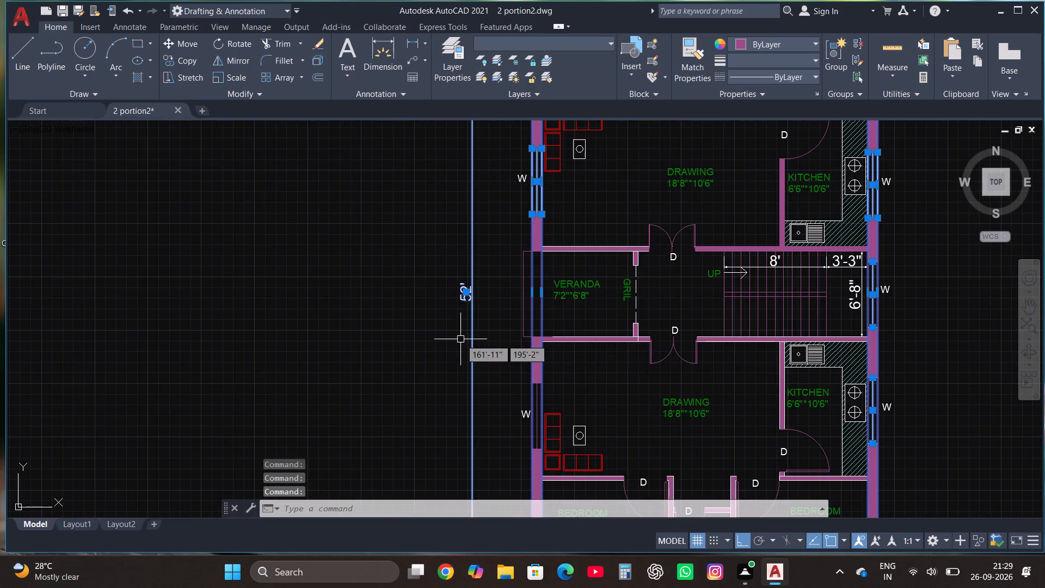
pyautogui.scroll(-1, 460, 340)
pyautogui.scroll(1, 521, 445)
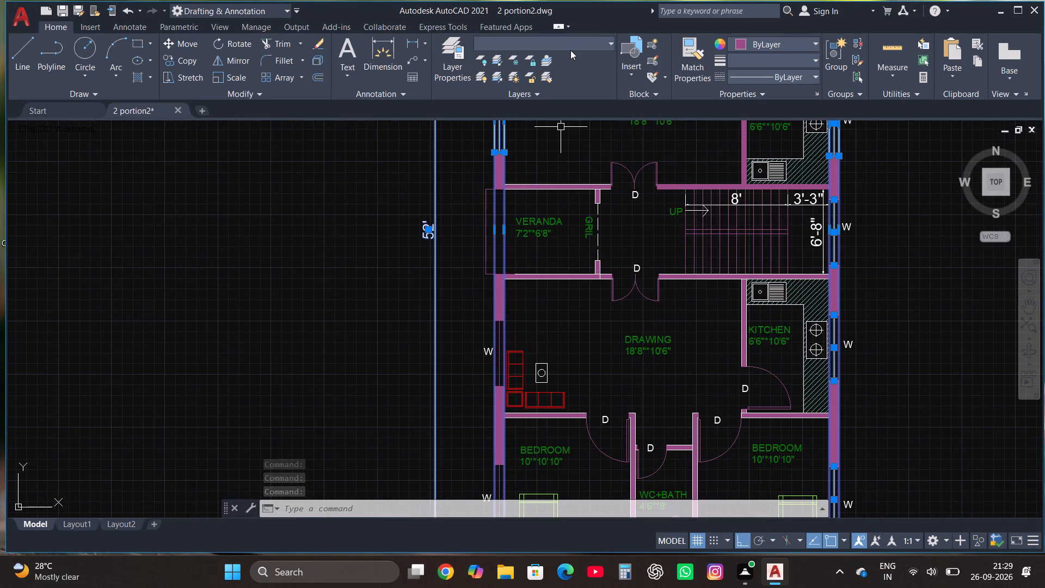
pyautogui.click(570, 50)
pyautogui.click(553, 171)
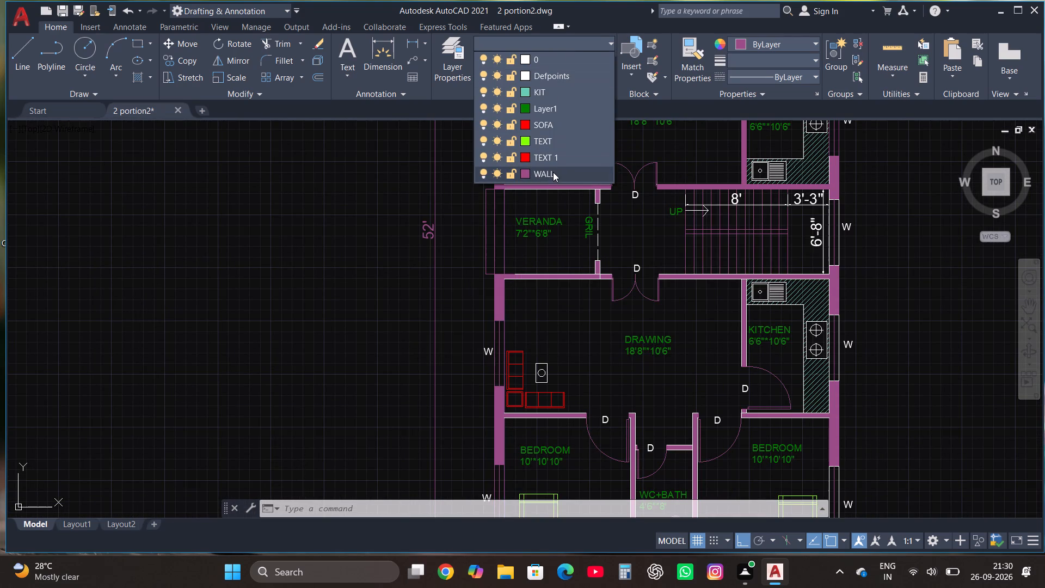
pyautogui.scroll(-1, 456, 334)
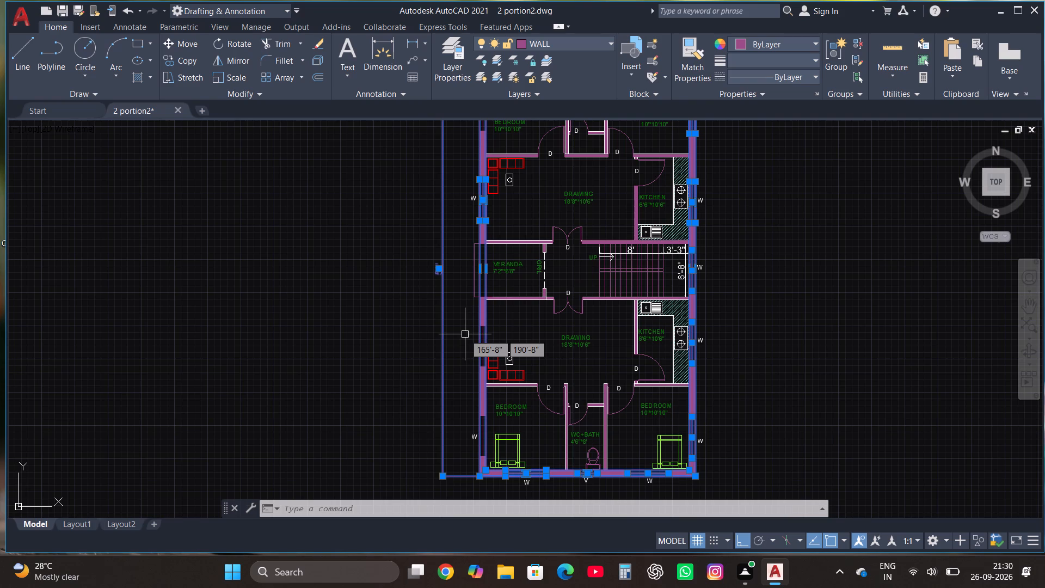
pyautogui.press('Escape')
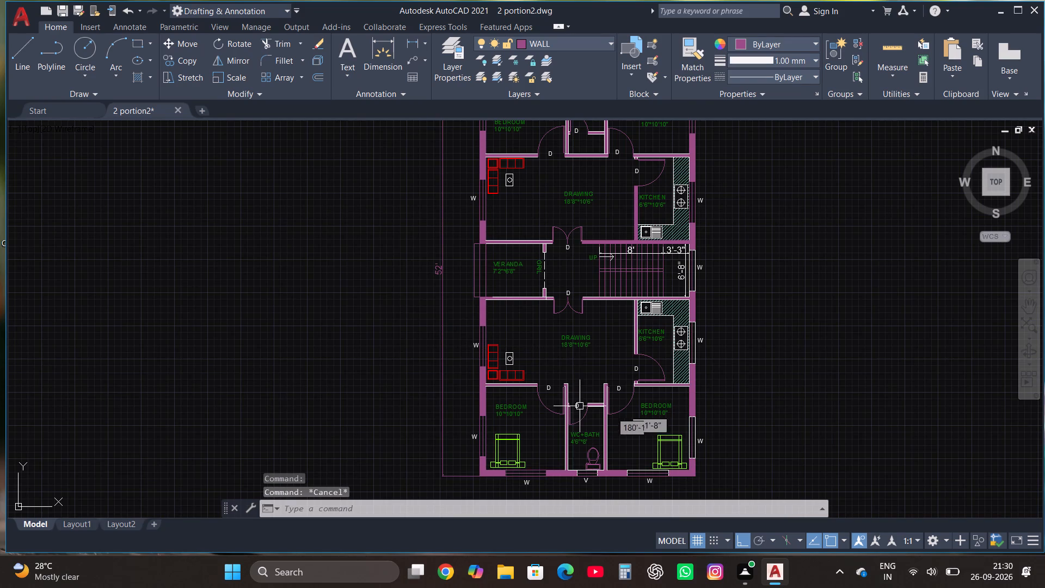
# Put the south wall's WC ventilator and southeast bedroom window outlines on the WALL layer.
pyautogui.scroll(4, 632, 475)
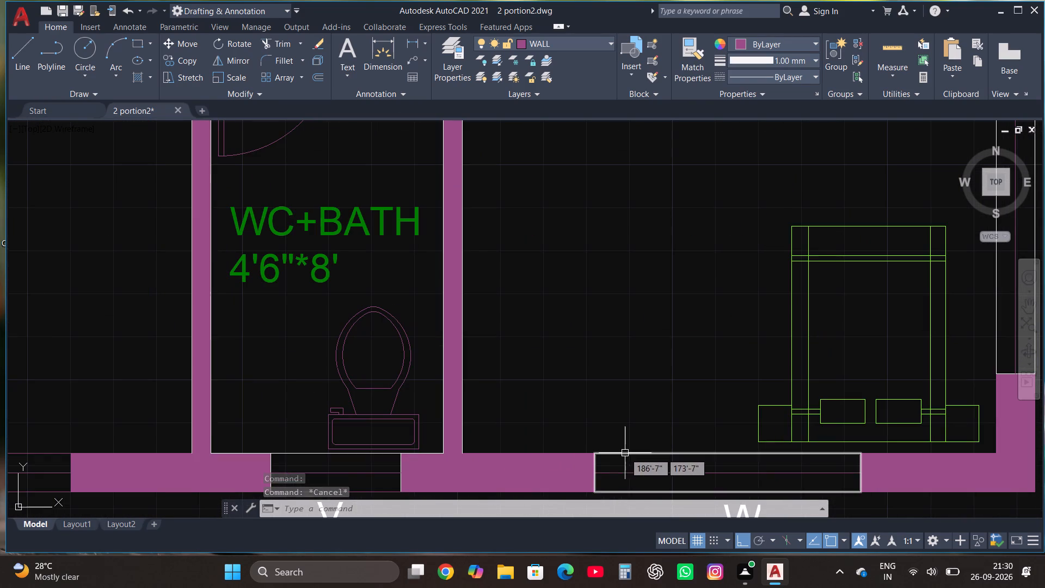
pyautogui.click(625, 453)
pyautogui.click(357, 454)
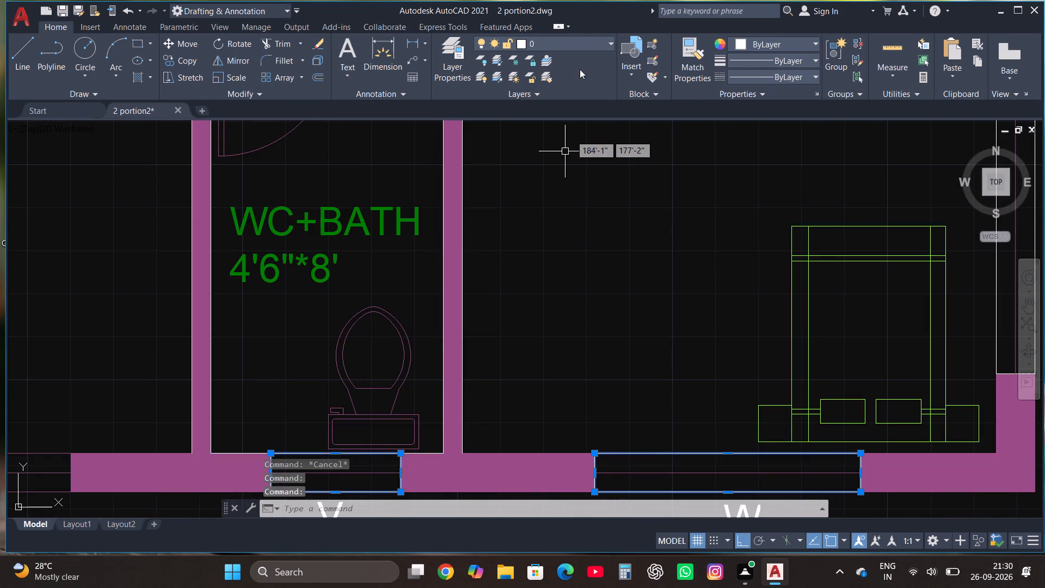
pyautogui.click(558, 46)
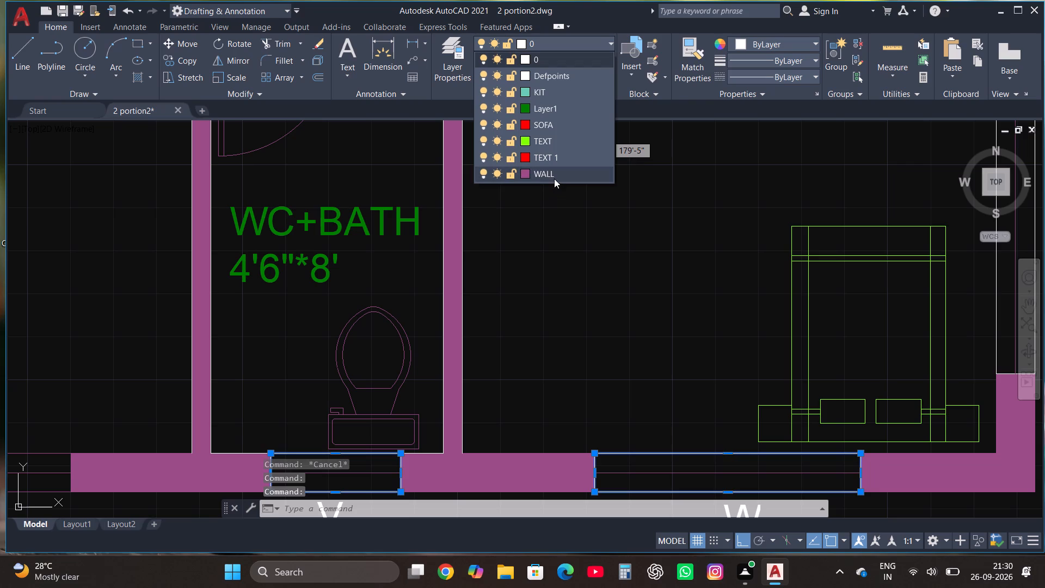
pyautogui.click(554, 179)
pyautogui.scroll(-2, 515, 286)
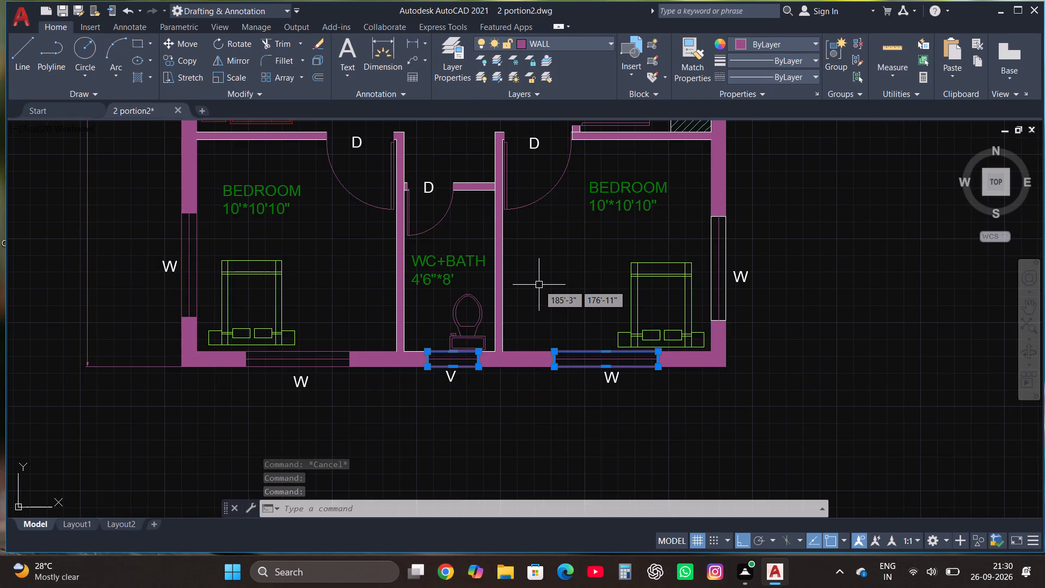
pyautogui.press('Escape')
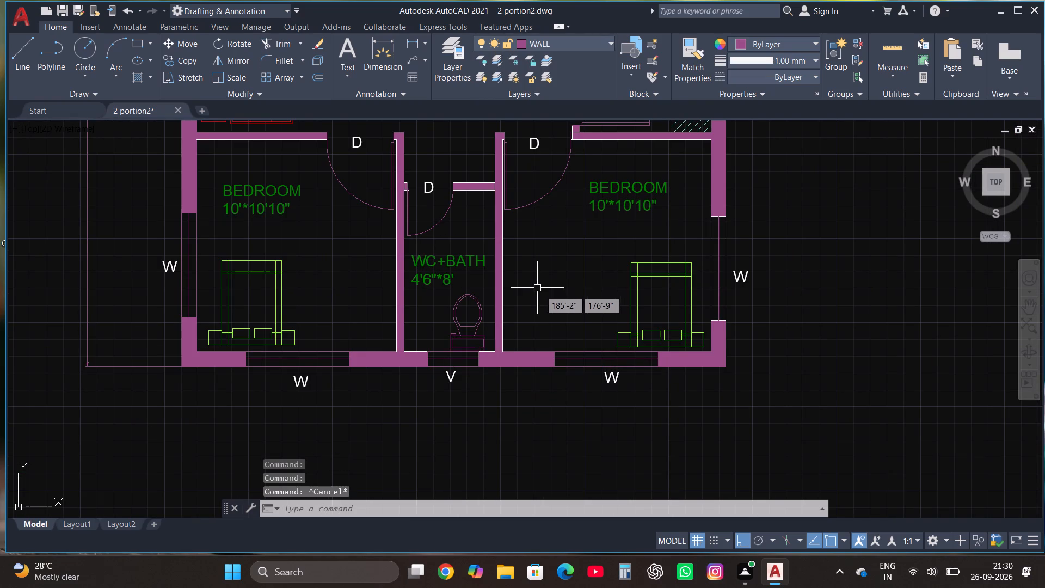
# Put the east wall's southeast bedroom, lower kitchen and staircase window outlines on the WALL layer.
pyautogui.scroll(-2, 573, 349)
pyautogui.scroll(3, 615, 304)
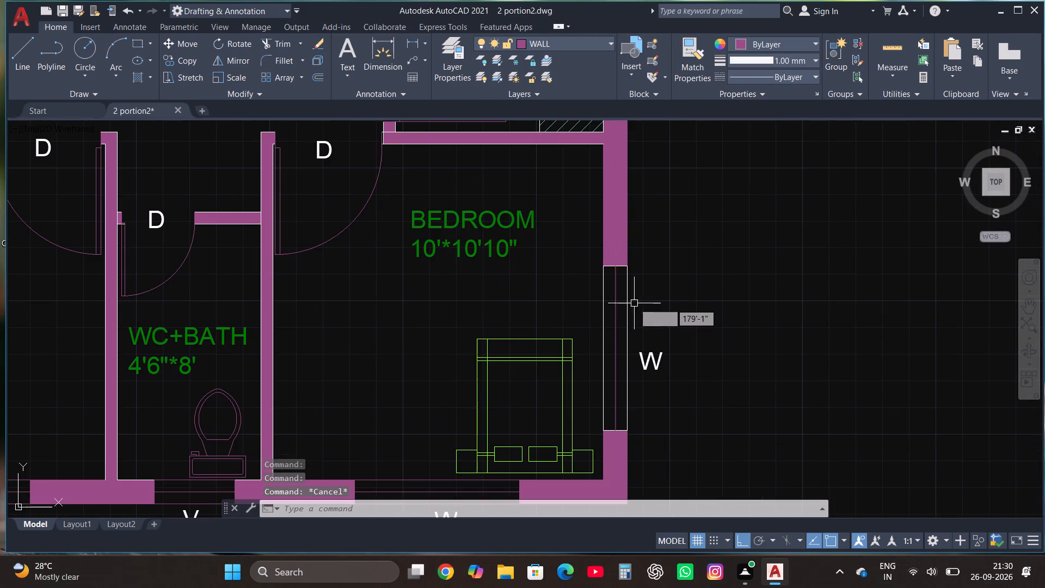
pyautogui.click(628, 295)
pyautogui.scroll(-3, 632, 308)
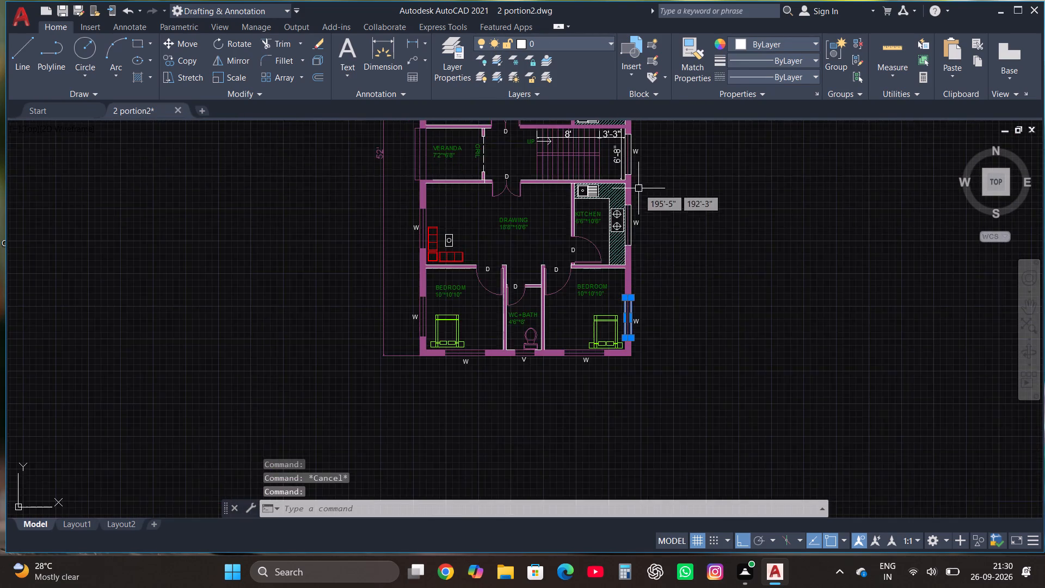
pyautogui.scroll(3, 638, 187)
pyautogui.click(600, 307)
pyautogui.scroll(-2, 601, 313)
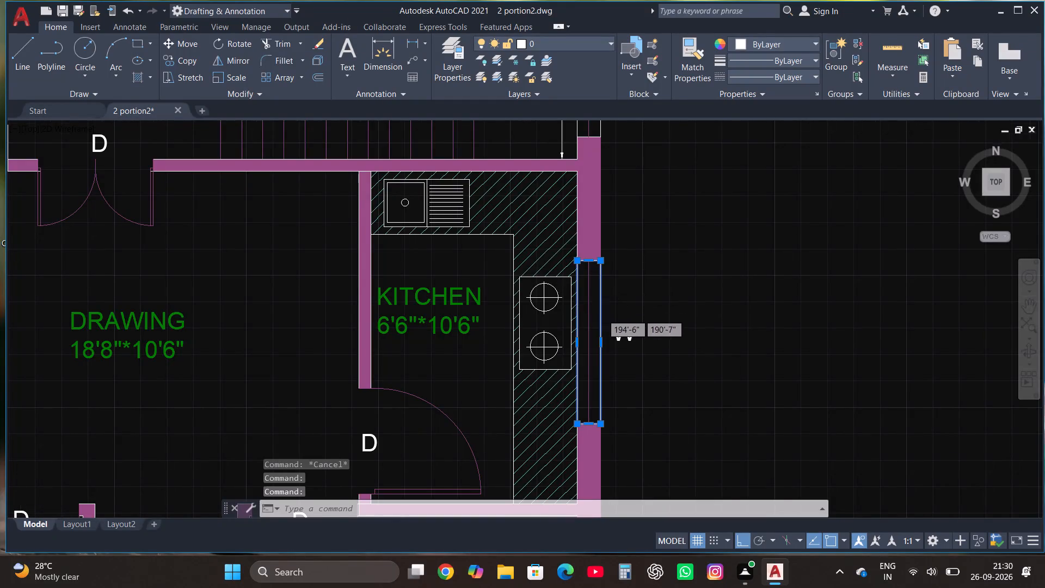
pyautogui.scroll(3, 610, 230)
pyautogui.click(573, 242)
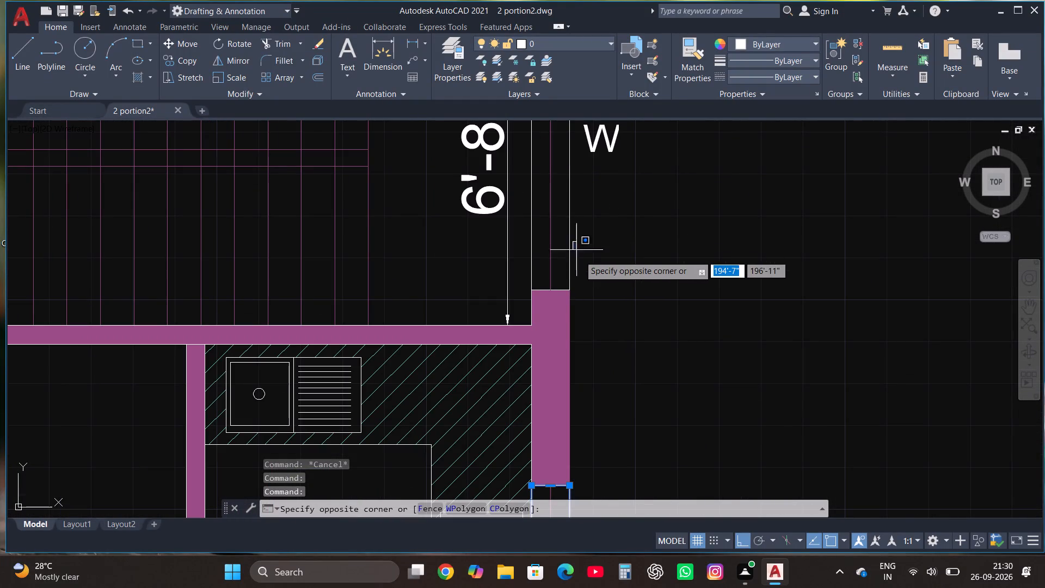
pyautogui.click(567, 240)
pyautogui.scroll(-3, 617, 336)
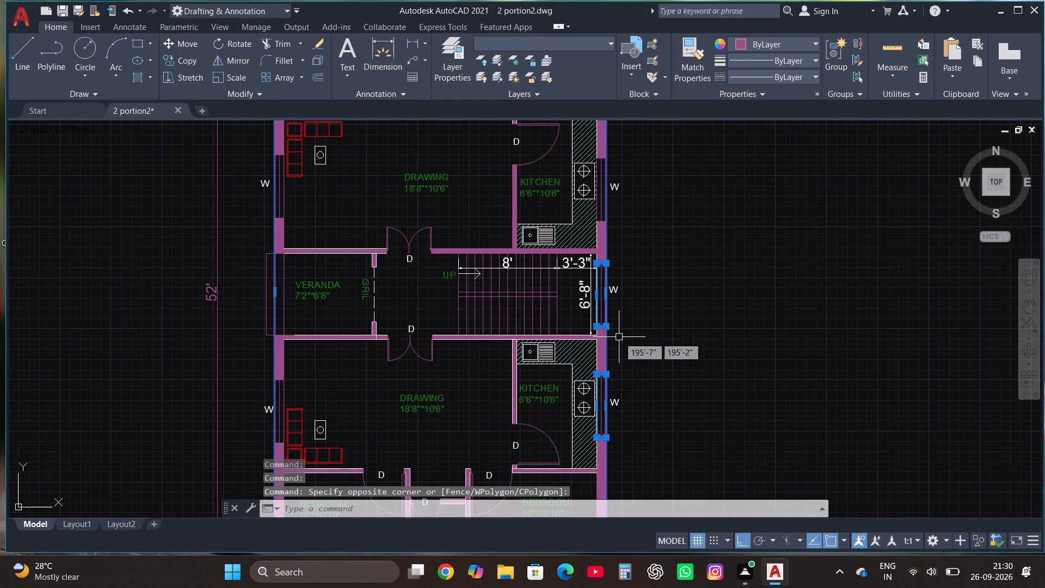
pyautogui.click(571, 45)
pyautogui.click(554, 177)
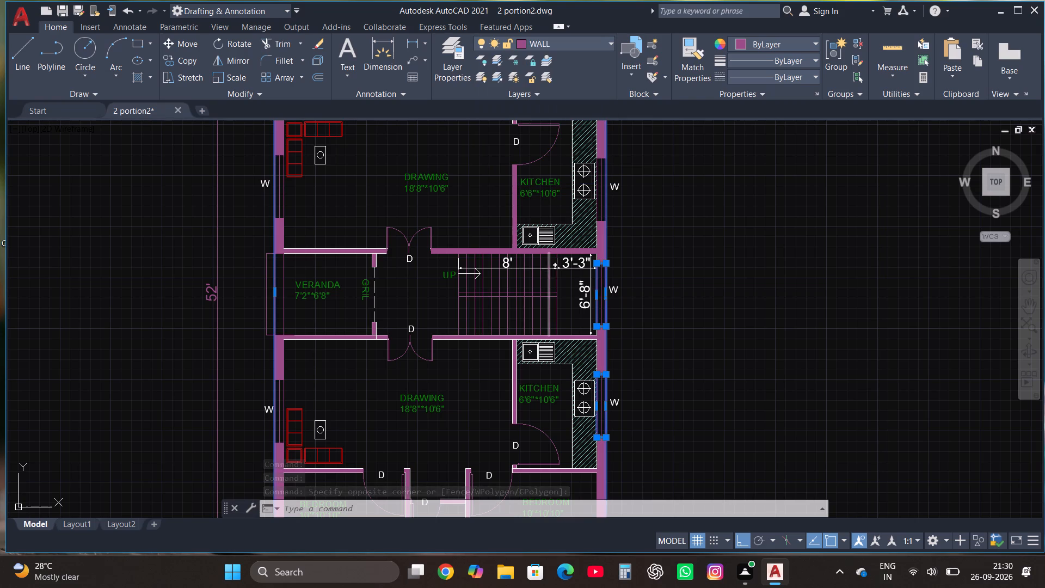
pyautogui.press('Escape')
# Put the inner face line of the northwest bedroom's north wall on the WALL layer.
pyautogui.scroll(-1, 549, 292)
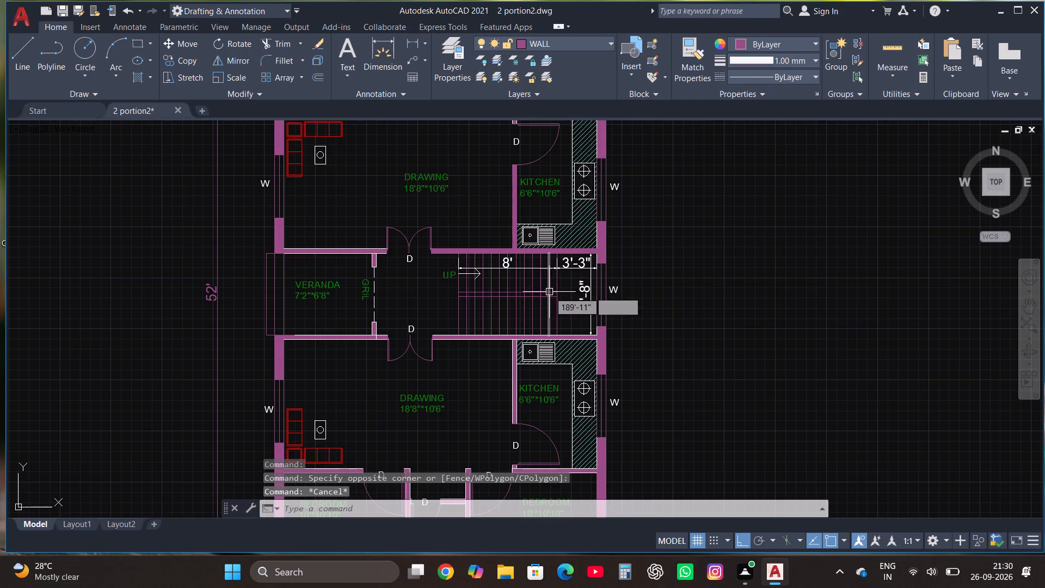
pyautogui.scroll(-1, 549, 294)
pyautogui.scroll(2, 561, 235)
pyautogui.scroll(-1, 571, 318)
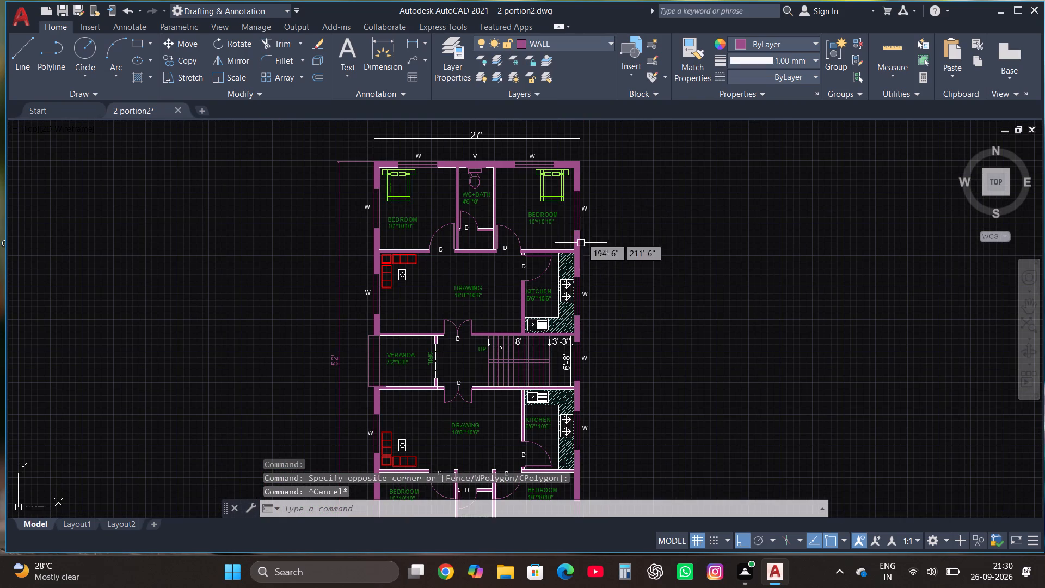
pyautogui.scroll(2, 439, 161)
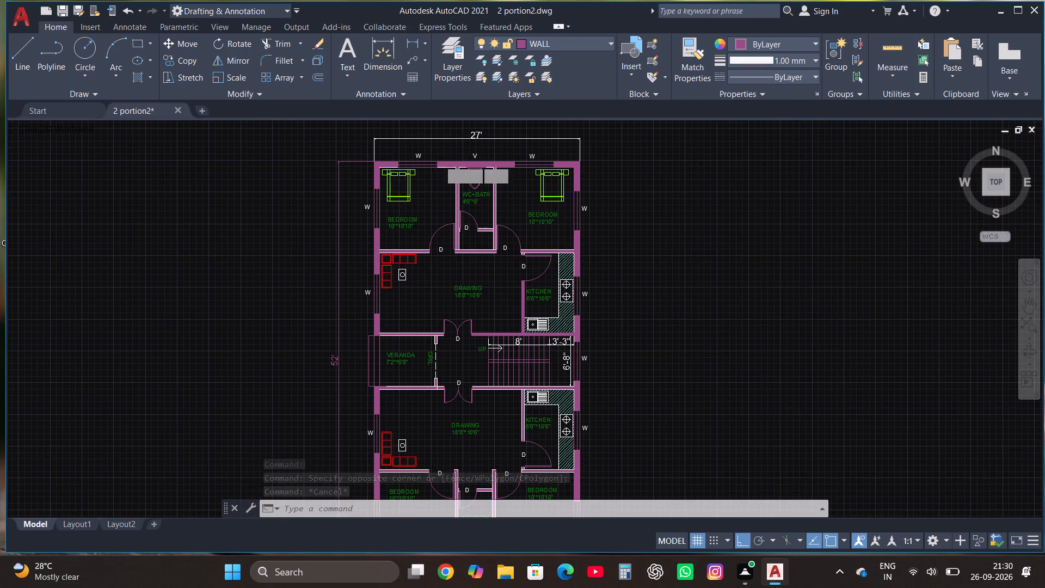
pyautogui.scroll(3, 439, 161)
pyautogui.click(437, 191)
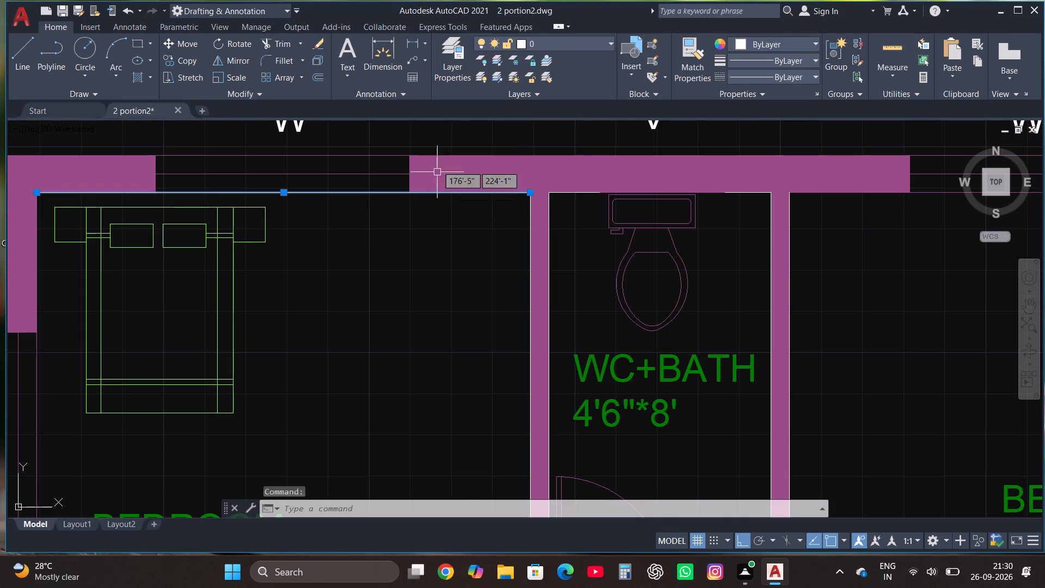
pyautogui.click(539, 42)
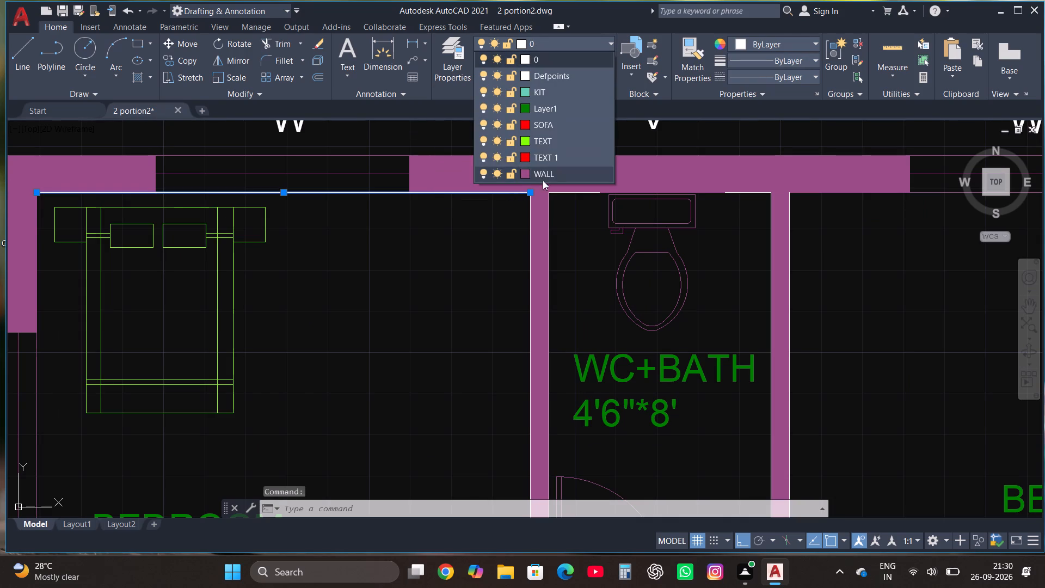
pyautogui.click(544, 177)
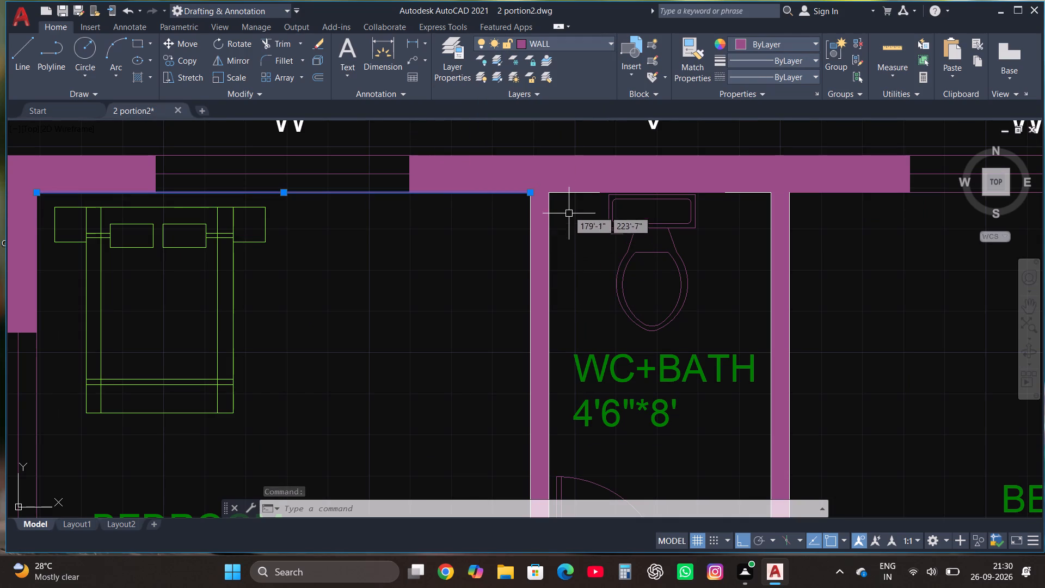
# Put the upper WC's north and west inner wall lines on the WALL layer.
pyautogui.click(568, 194)
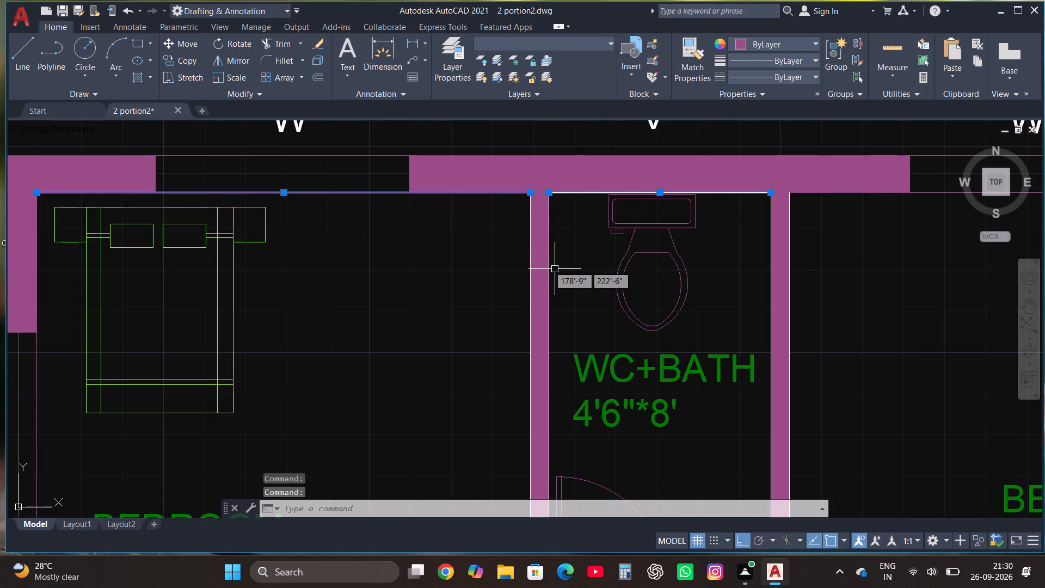
pyautogui.click(542, 261)
pyautogui.click(551, 241)
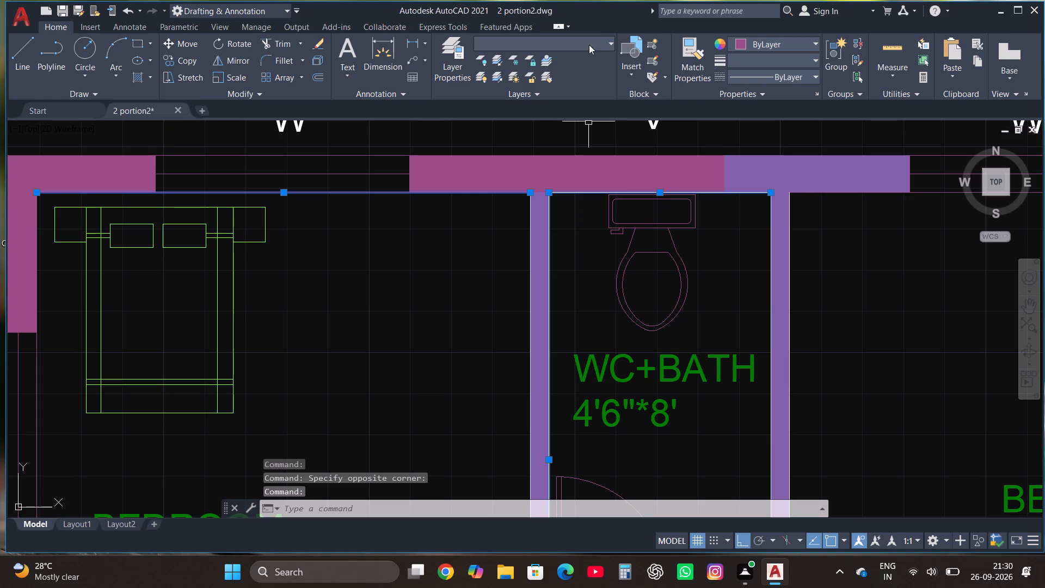
pyautogui.click(586, 44)
pyautogui.click(577, 169)
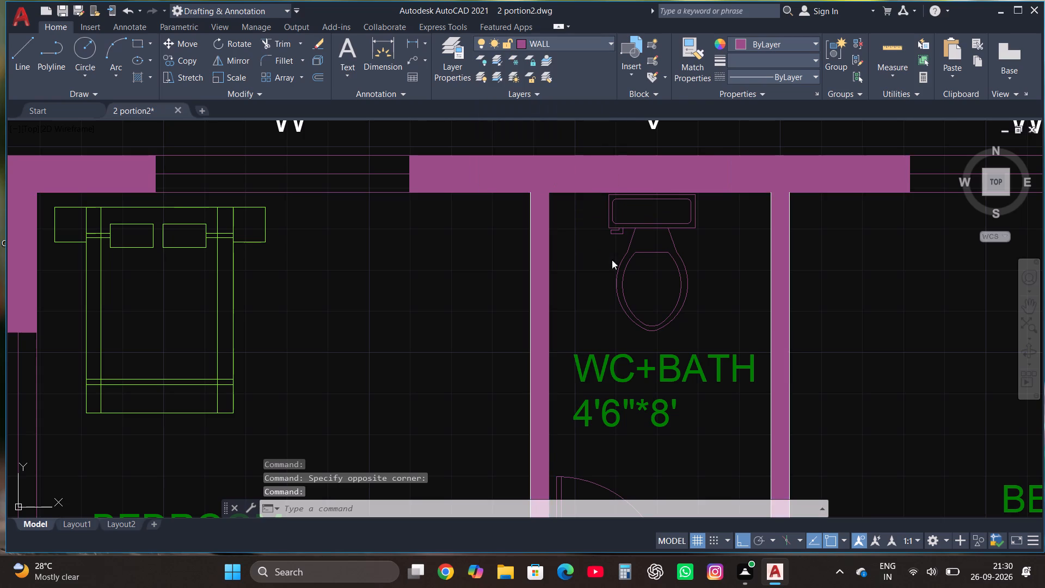
pyautogui.press('Escape')
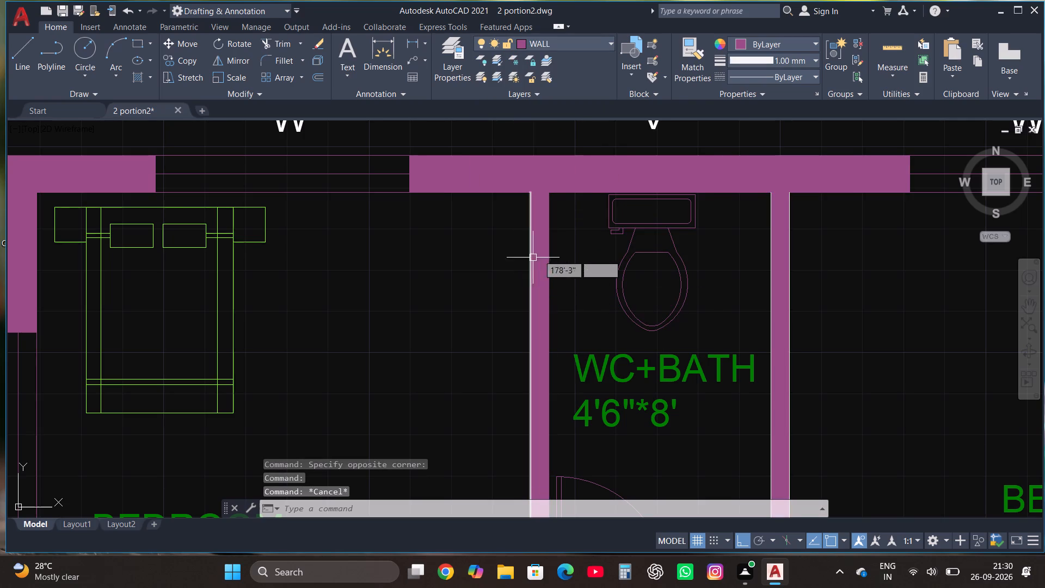
pyautogui.press('Escape')
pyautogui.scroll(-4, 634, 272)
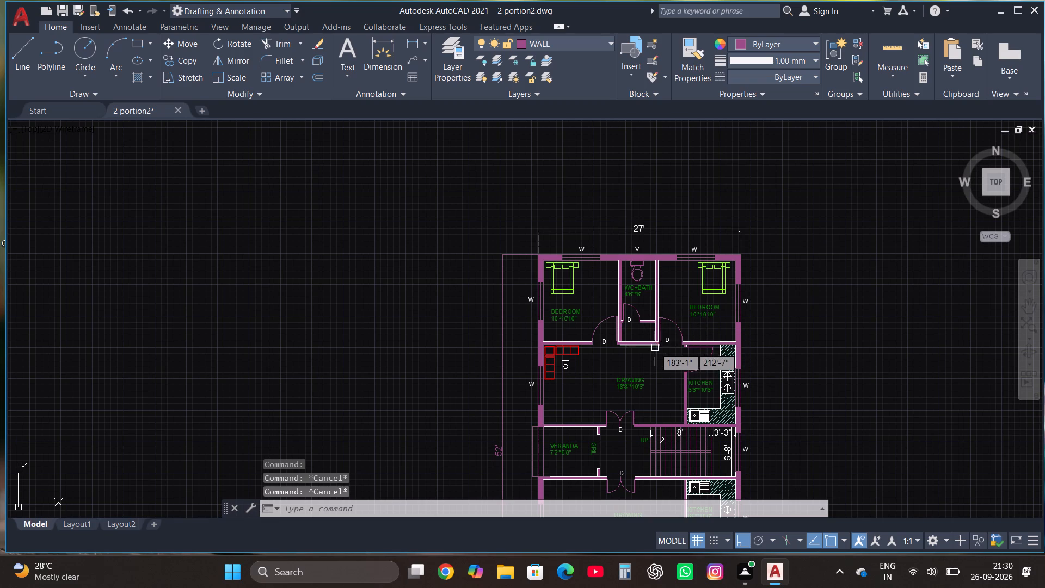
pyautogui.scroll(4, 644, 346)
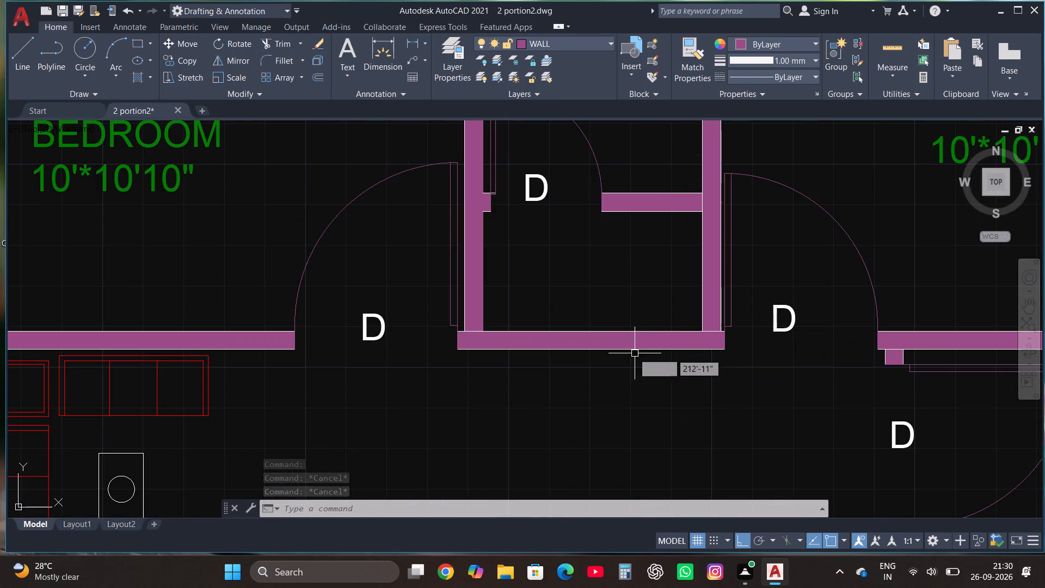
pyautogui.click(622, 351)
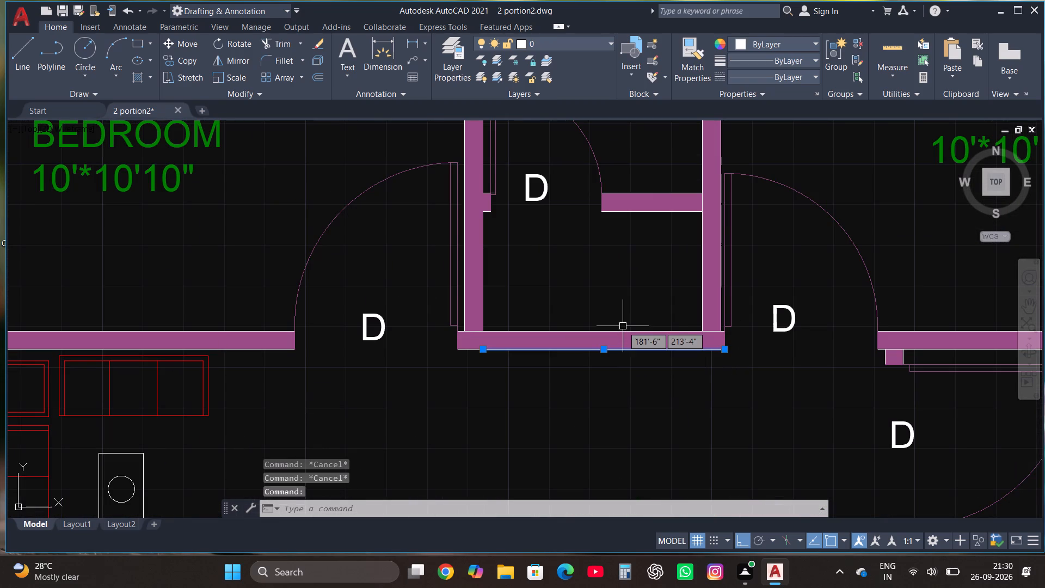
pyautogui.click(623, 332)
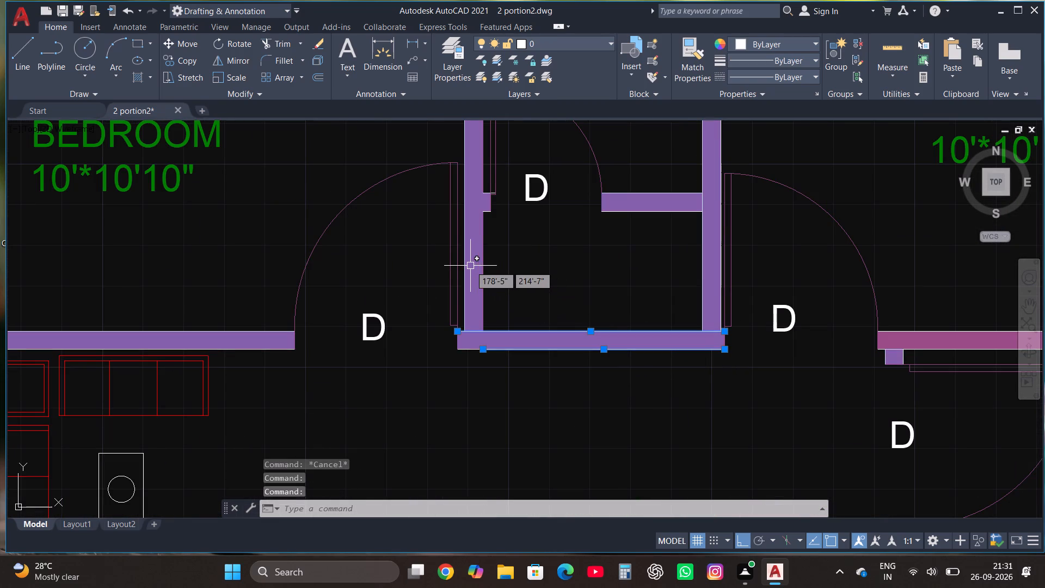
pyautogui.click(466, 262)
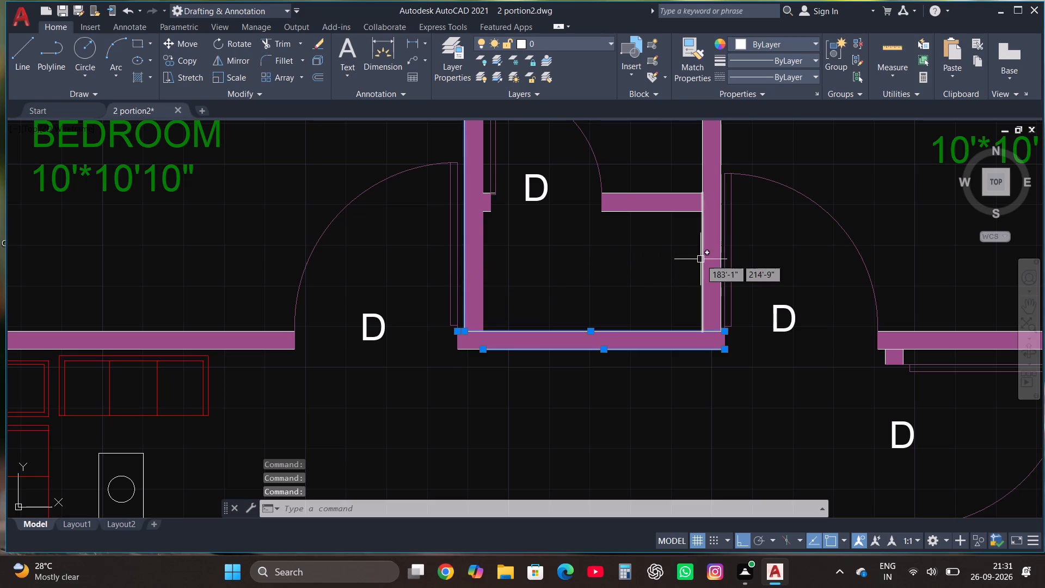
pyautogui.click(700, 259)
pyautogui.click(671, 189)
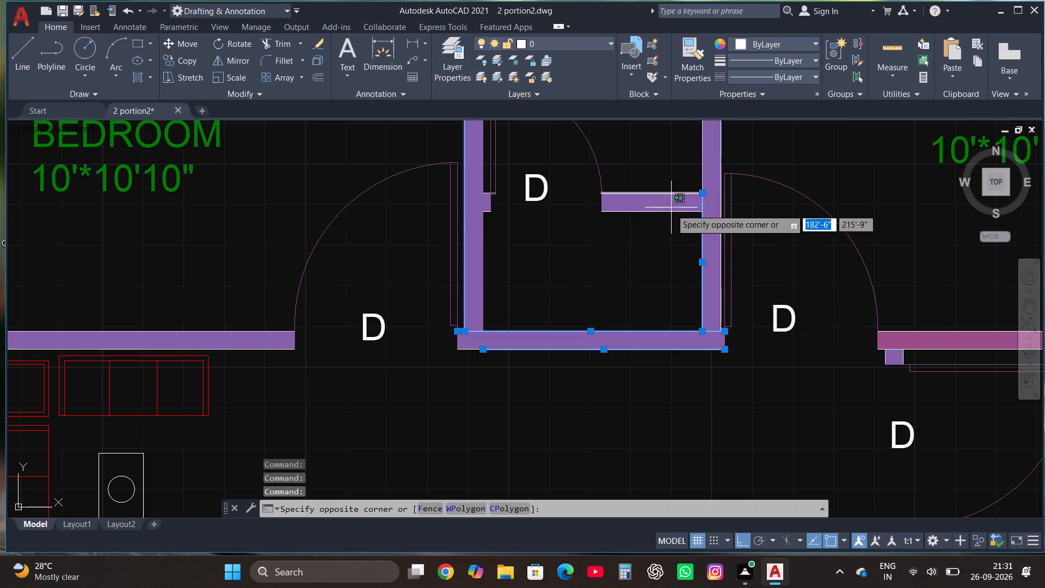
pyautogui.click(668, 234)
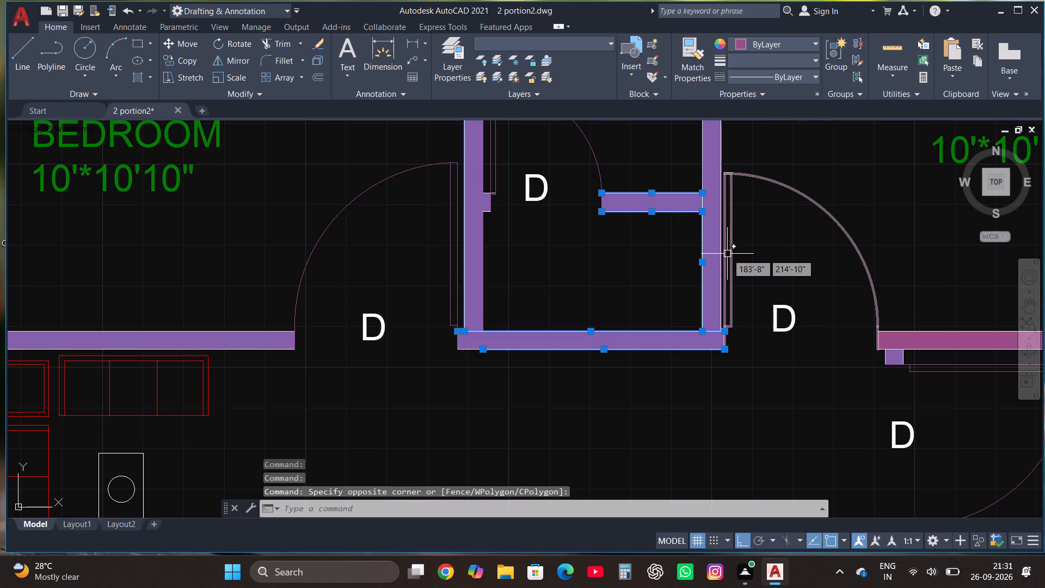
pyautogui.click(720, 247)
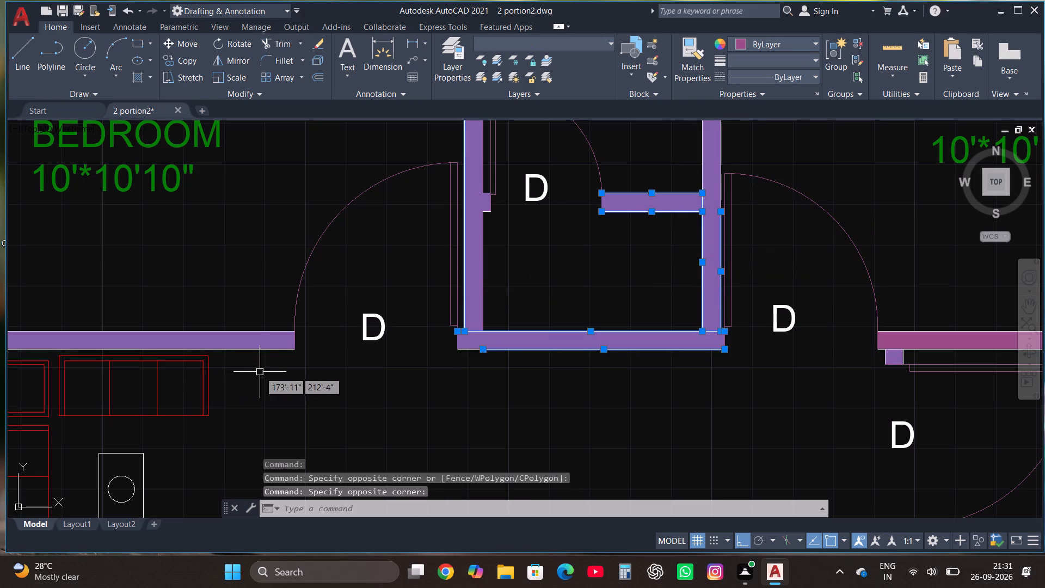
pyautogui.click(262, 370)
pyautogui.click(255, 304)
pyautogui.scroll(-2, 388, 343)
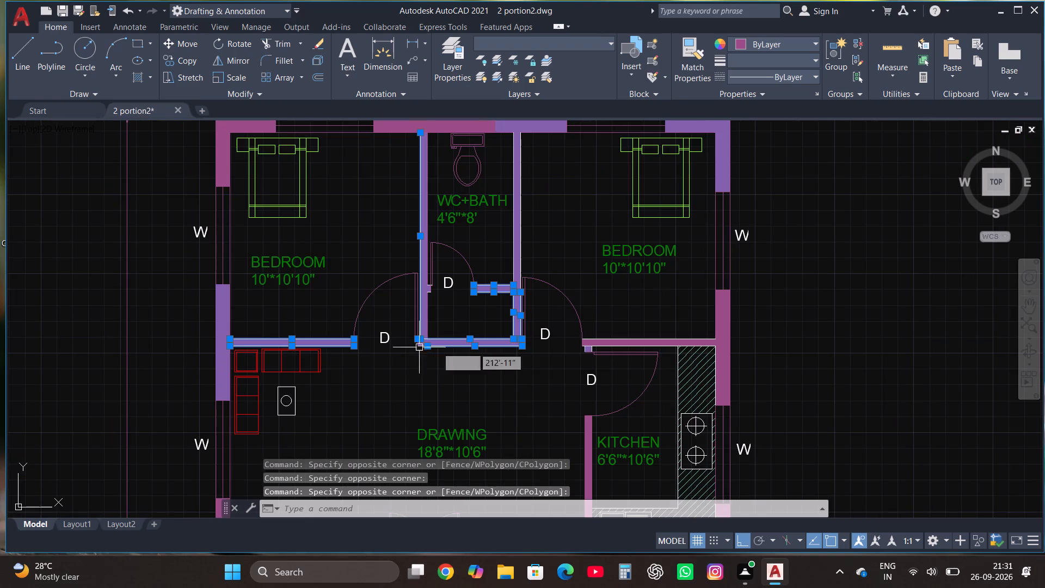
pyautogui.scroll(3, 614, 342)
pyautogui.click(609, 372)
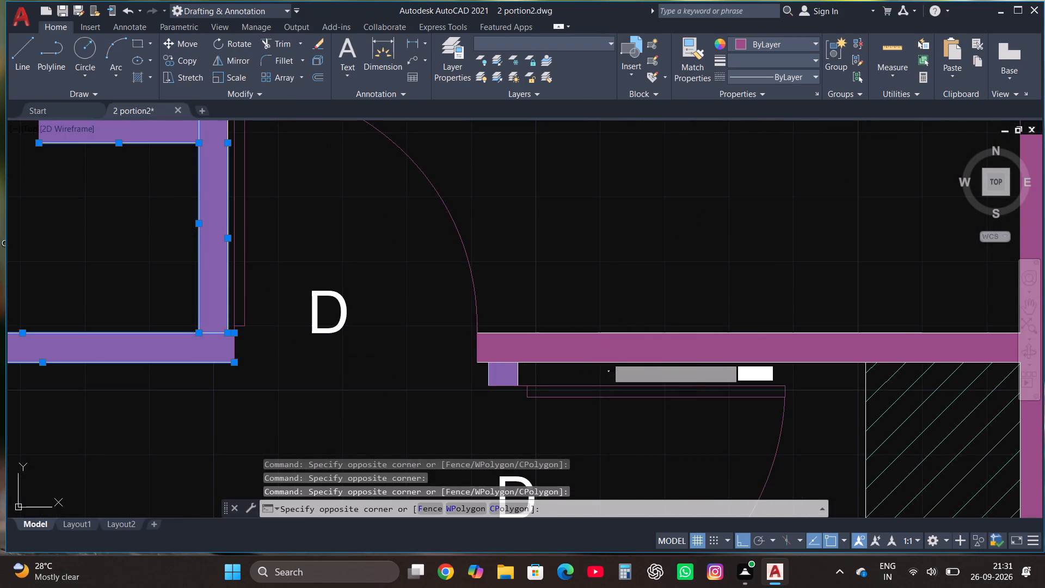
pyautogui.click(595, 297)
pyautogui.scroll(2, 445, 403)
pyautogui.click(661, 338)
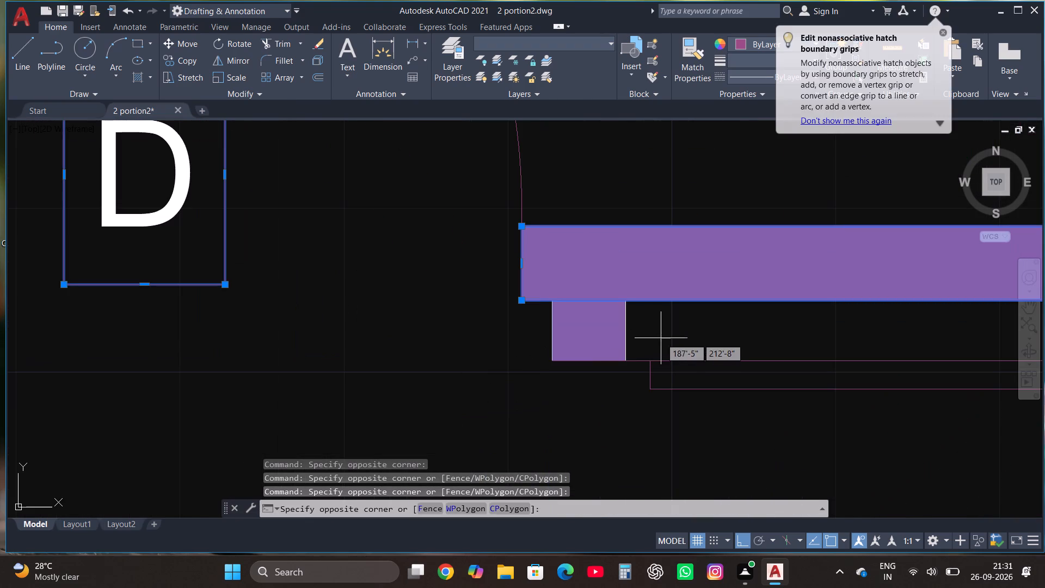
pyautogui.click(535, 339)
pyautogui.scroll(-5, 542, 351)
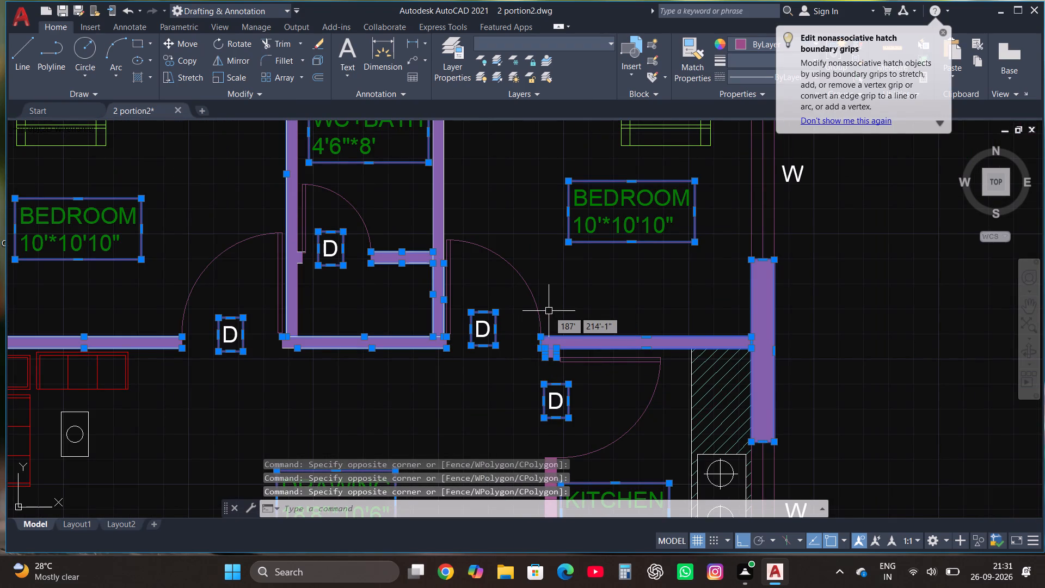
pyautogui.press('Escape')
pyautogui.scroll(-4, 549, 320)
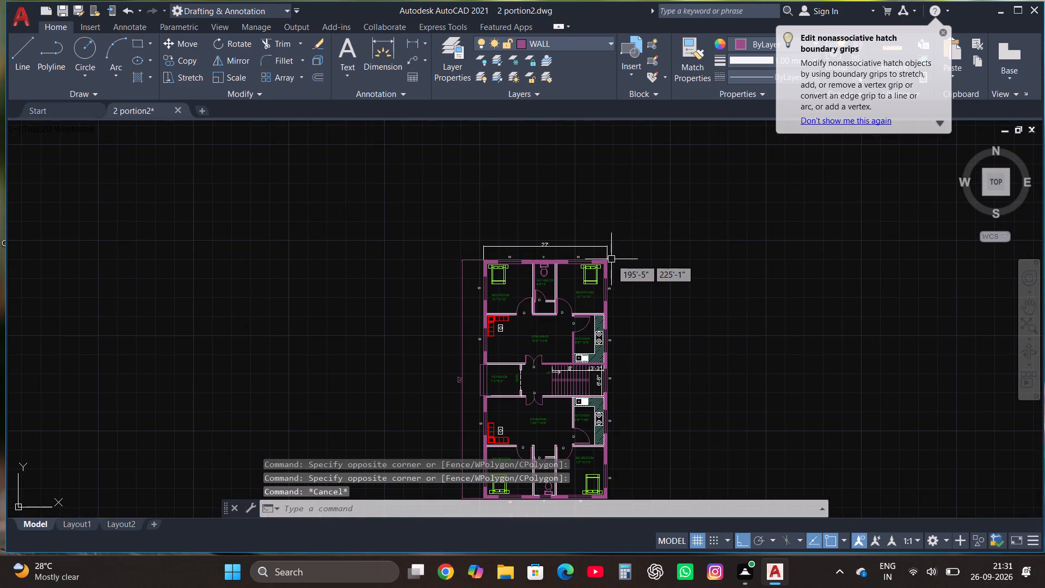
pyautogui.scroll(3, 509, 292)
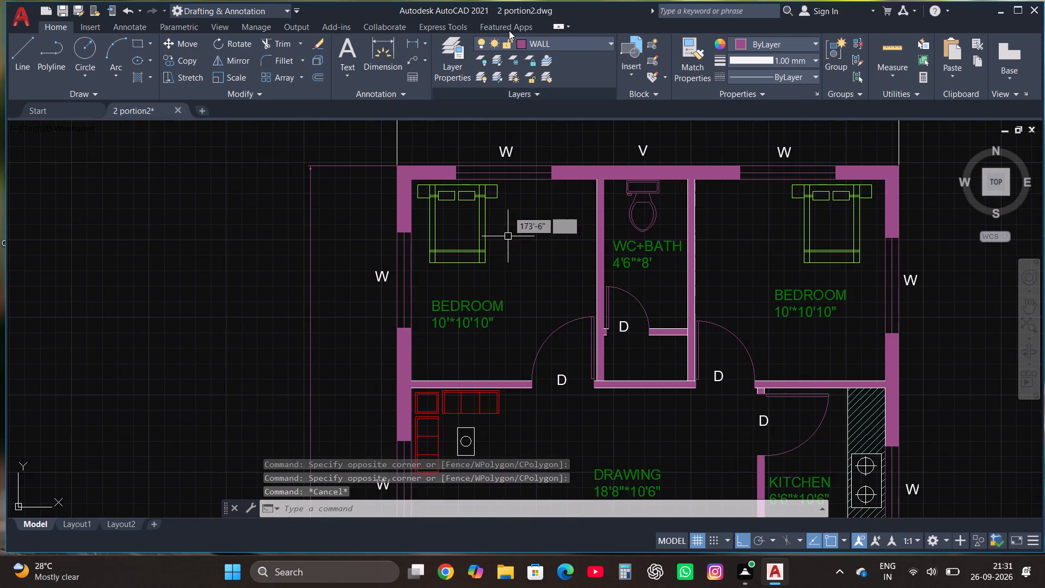
# Change the colour of Layer1, which holds the room labels, to index colour 130 (cyan).
pyautogui.click(562, 41)
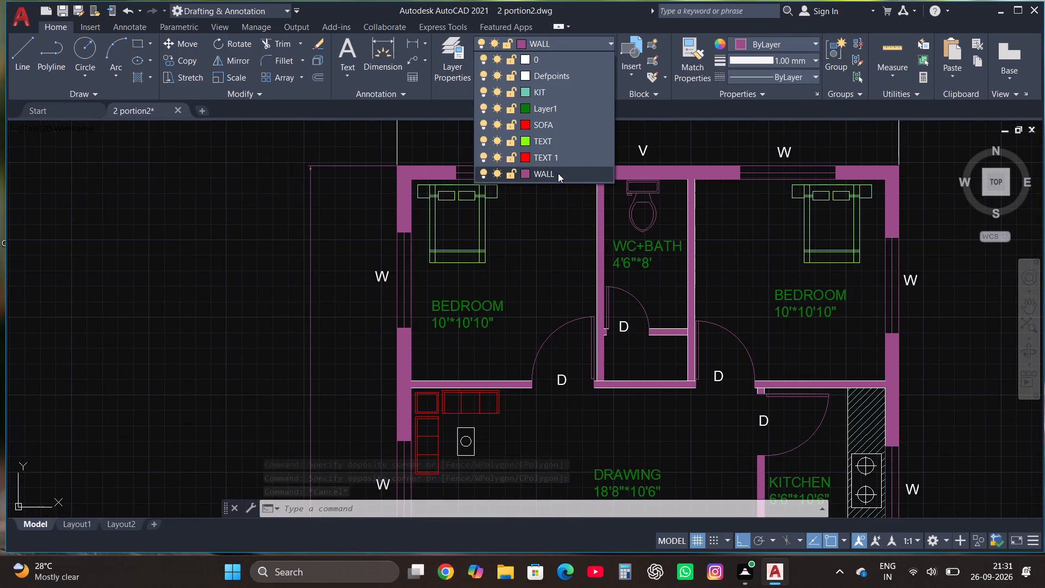
pyautogui.click(527, 107)
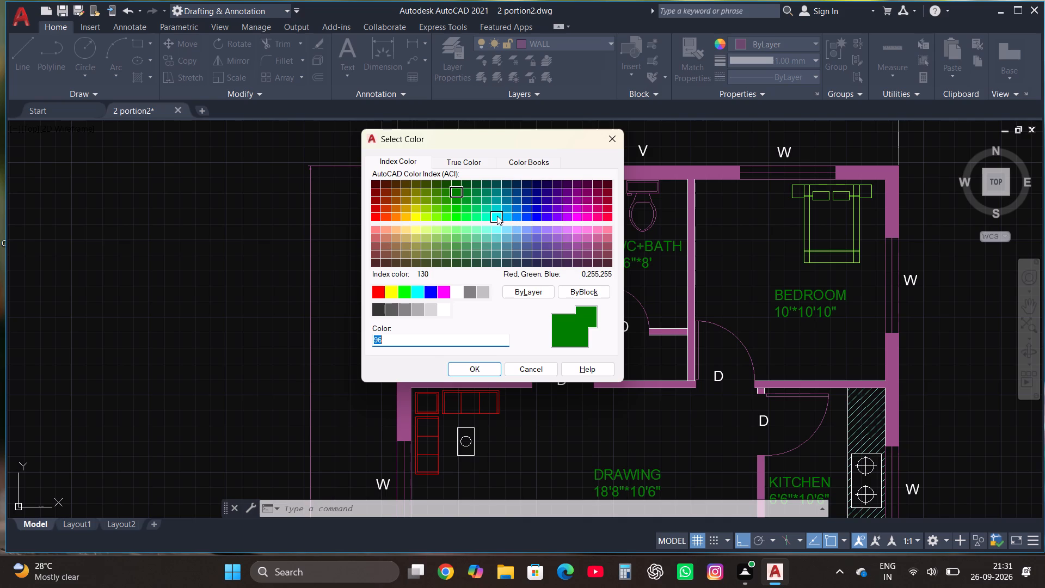
pyautogui.click(497, 216)
pyautogui.click(482, 366)
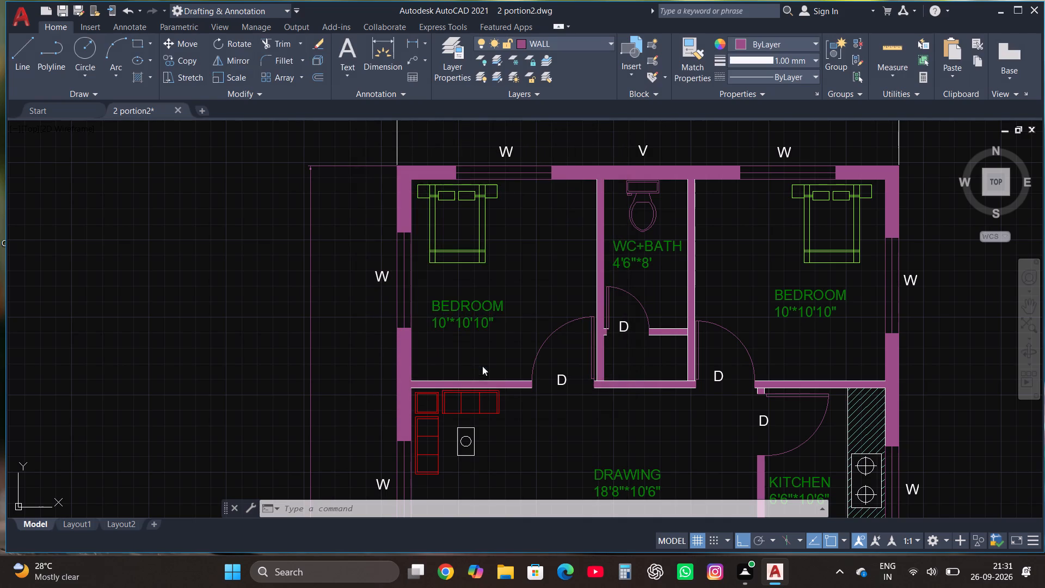
pyautogui.click(568, 43)
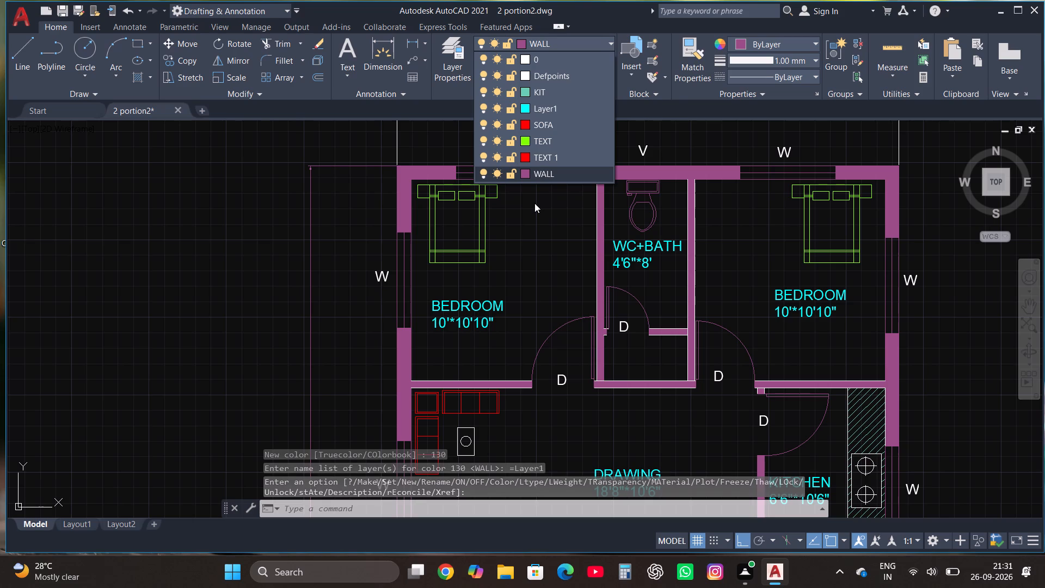
pyautogui.press('Escape')
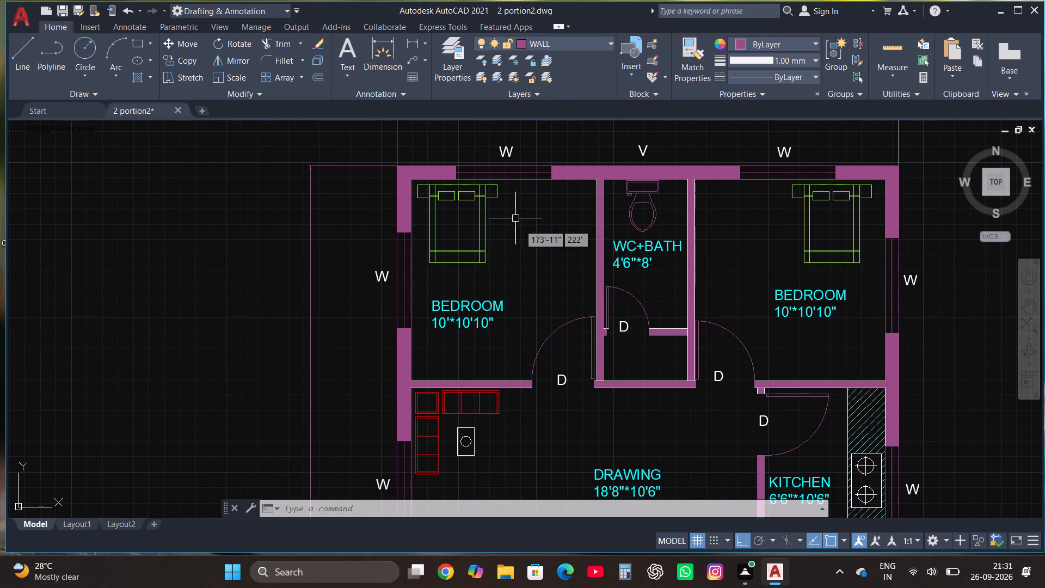
# Examine the room labels, walls and openings across both portions, the veranda and the staircase.
pyautogui.scroll(-1, 533, 243)
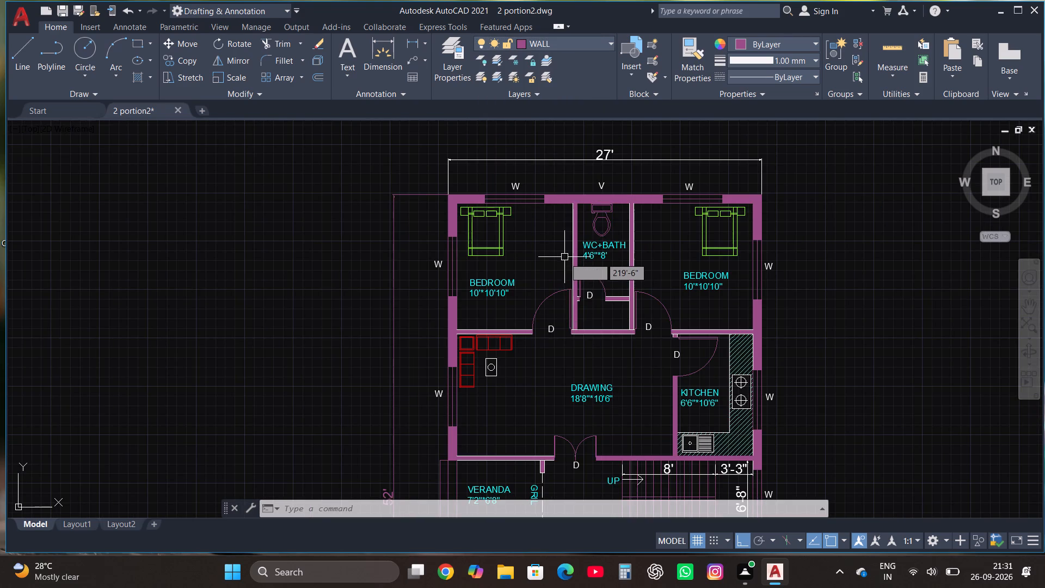
pyautogui.scroll(-1, 564, 263)
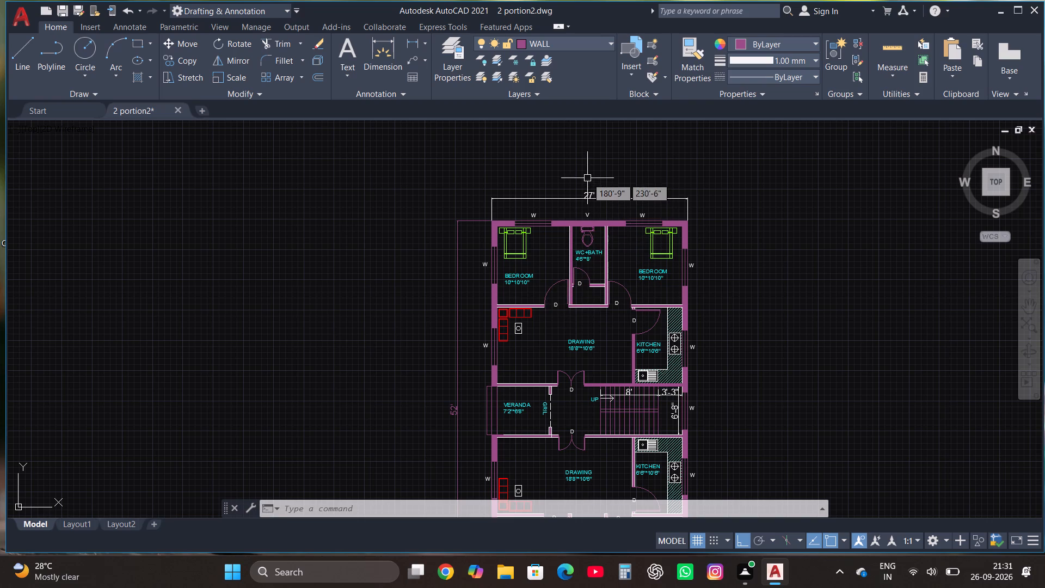
pyautogui.scroll(-2, 587, 176)
pyautogui.scroll(3, 588, 342)
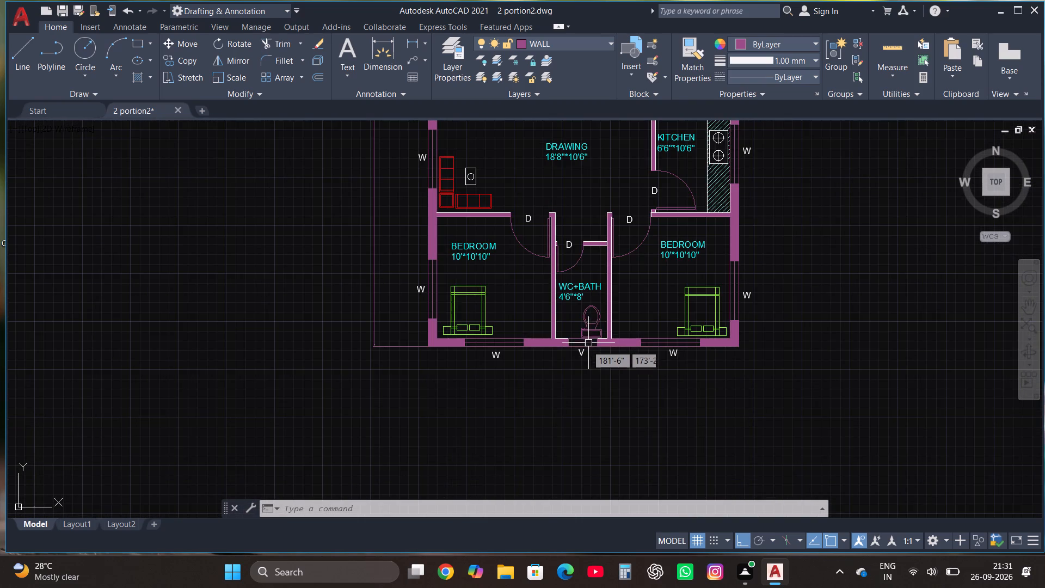
pyautogui.scroll(-1, 586, 358)
pyautogui.scroll(2, 622, 232)
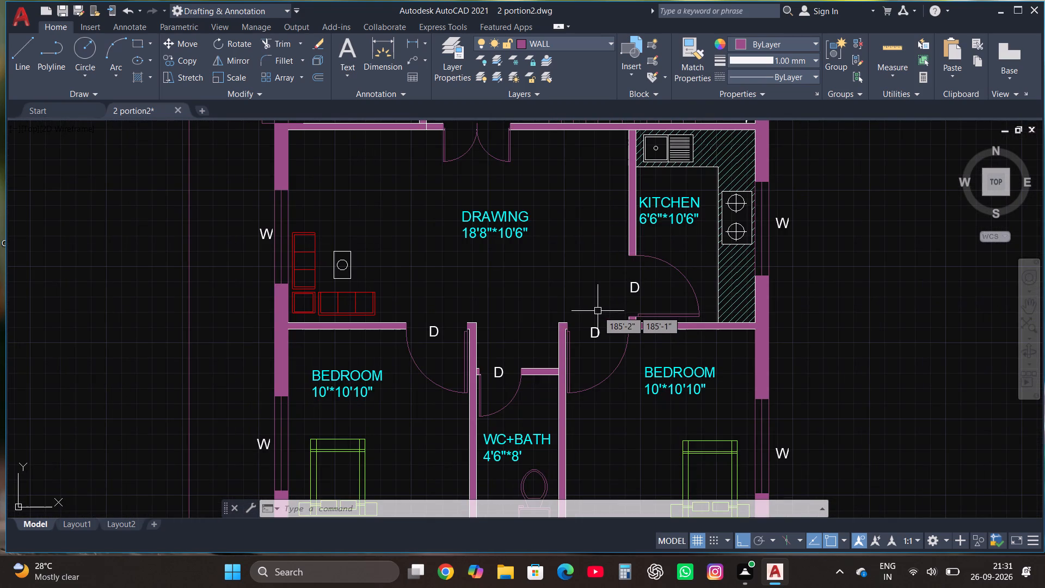
pyautogui.scroll(-1, 598, 325)
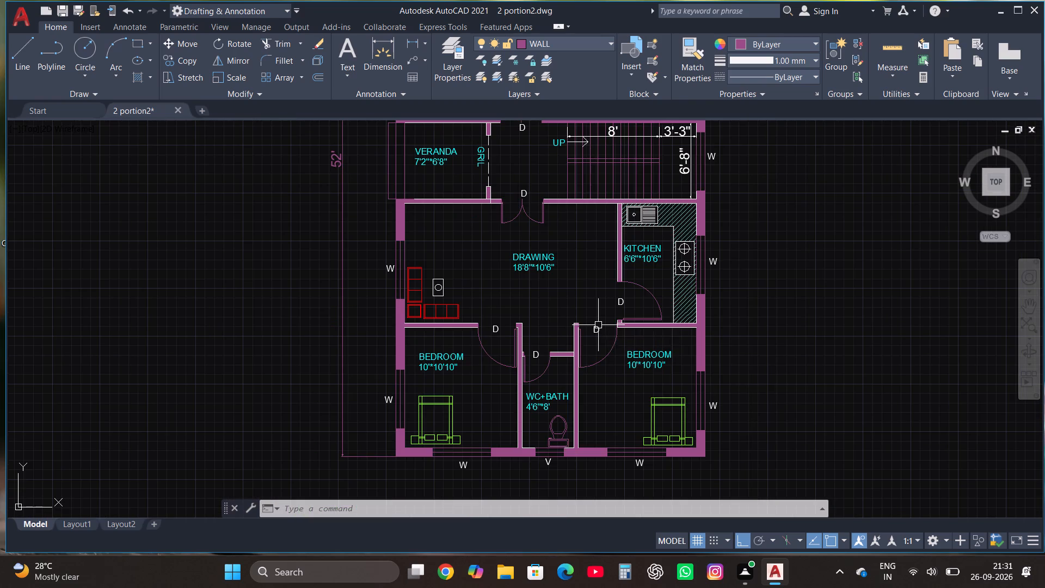
pyautogui.scroll(-1, 594, 377)
pyautogui.scroll(1, 613, 254)
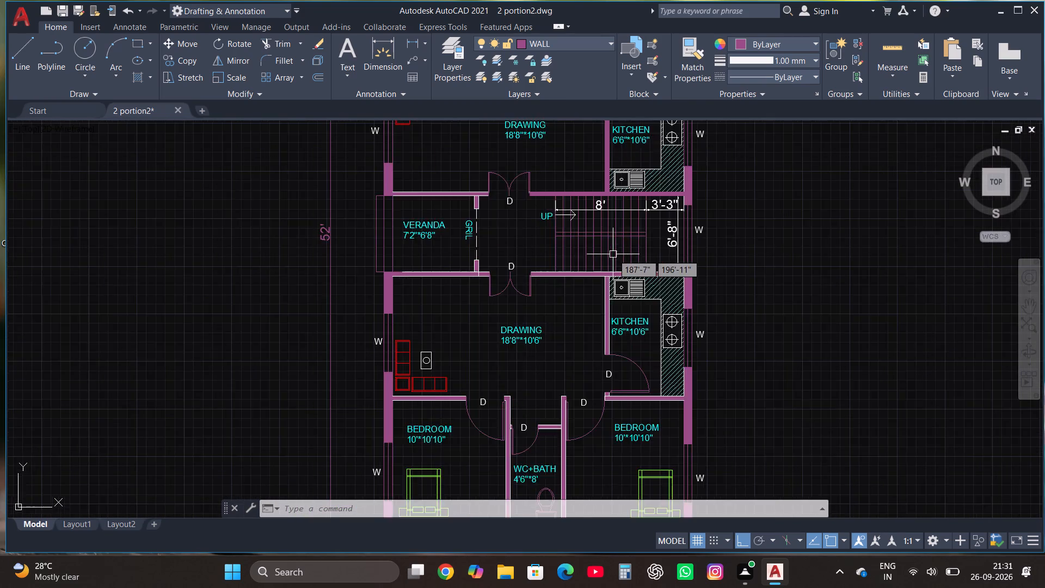
pyautogui.scroll(1, 613, 254)
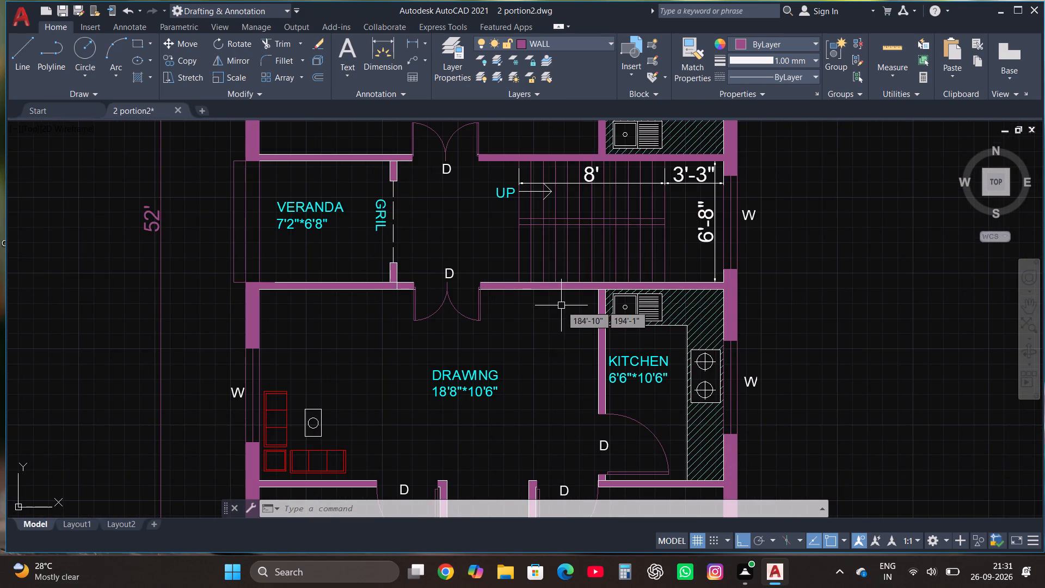
pyautogui.scroll(-1, 561, 305)
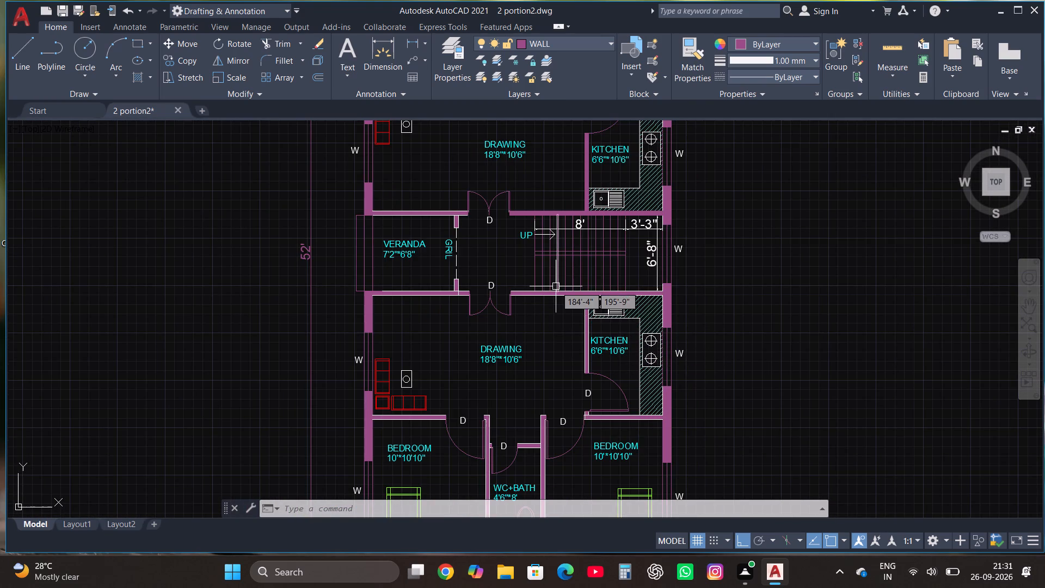
pyautogui.scroll(-1, 531, 357)
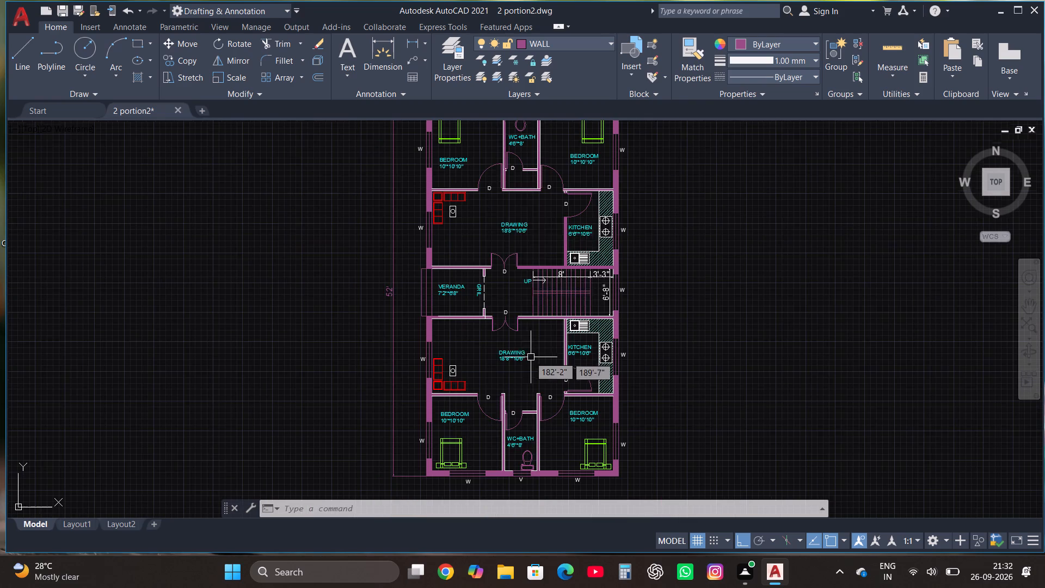
# Put the 52' overall length dimension along the plan's west side on layer 0.
pyautogui.click(390, 293)
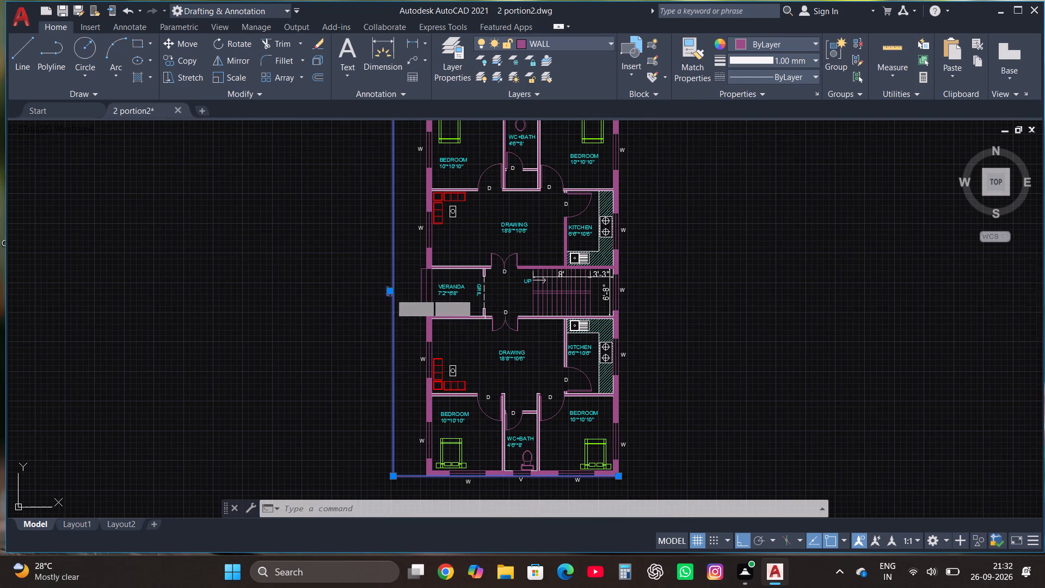
pyautogui.click(537, 40)
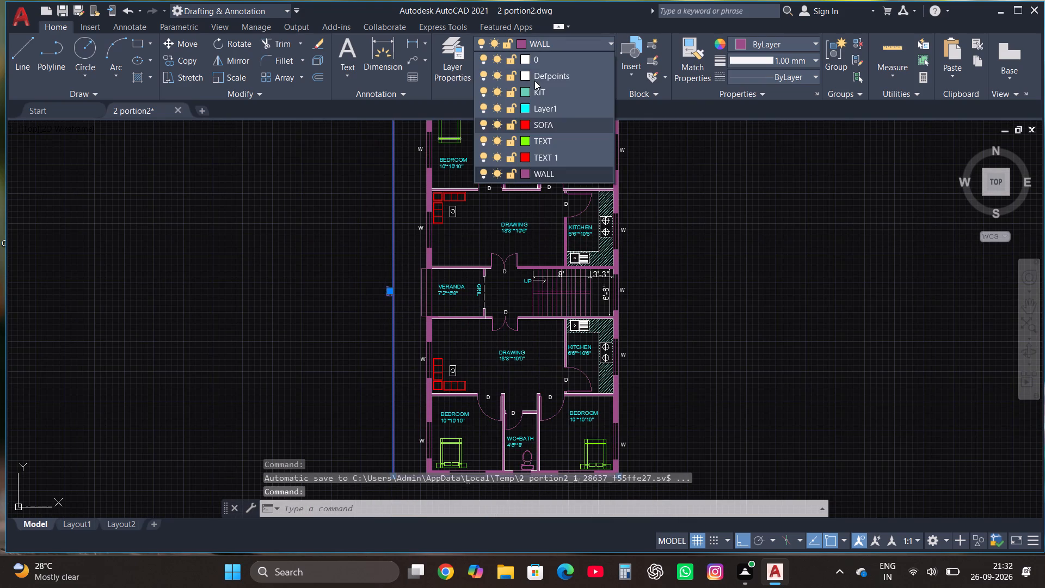
pyautogui.click(540, 64)
pyautogui.scroll(-2, 471, 377)
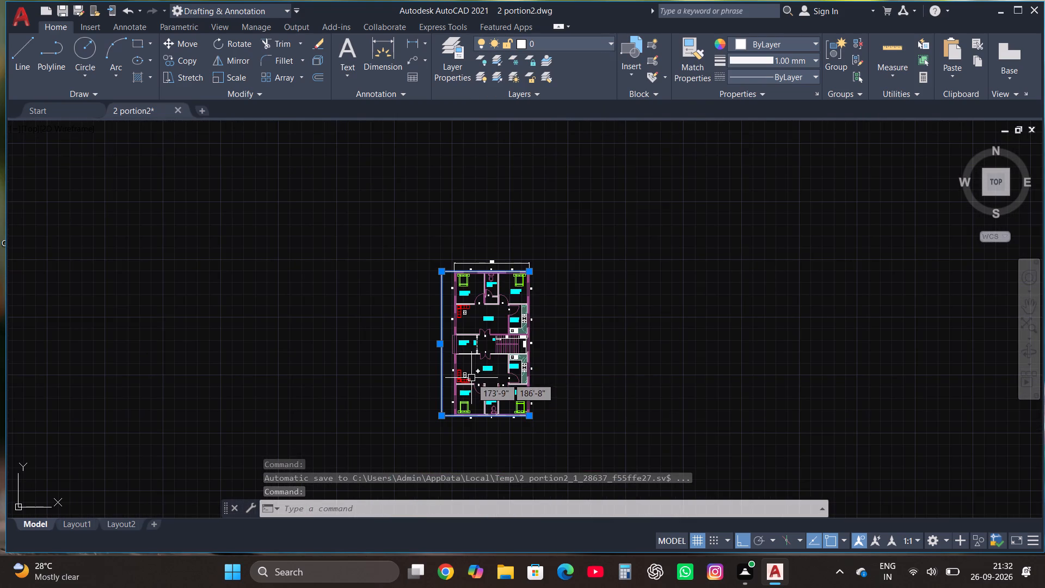
pyautogui.press('Escape')
# Add the multiline text GROUND FLOOR below the plan's south wall.
pyautogui.scroll(2, 482, 278)
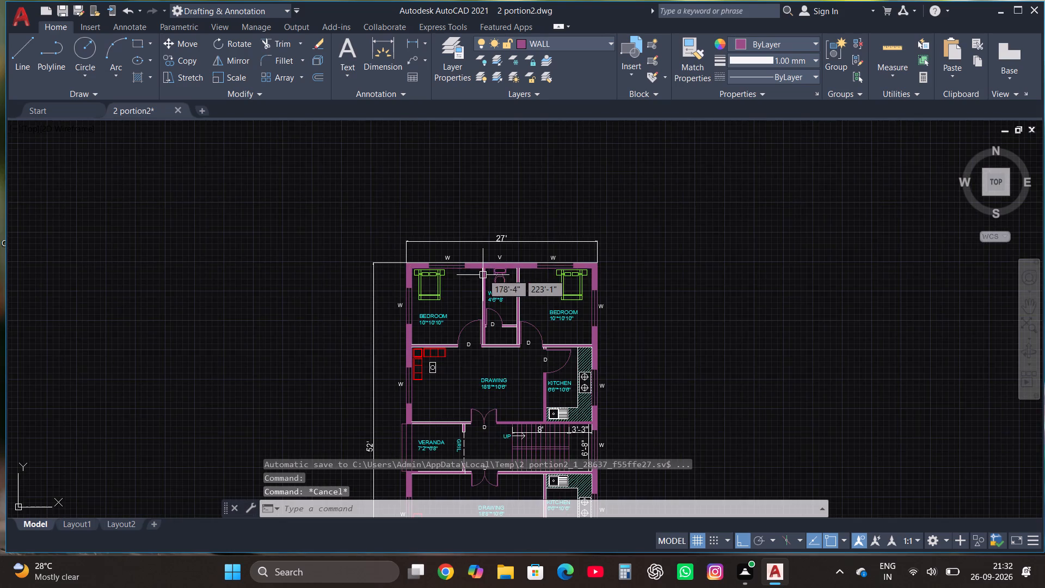
pyautogui.scroll(1, 499, 243)
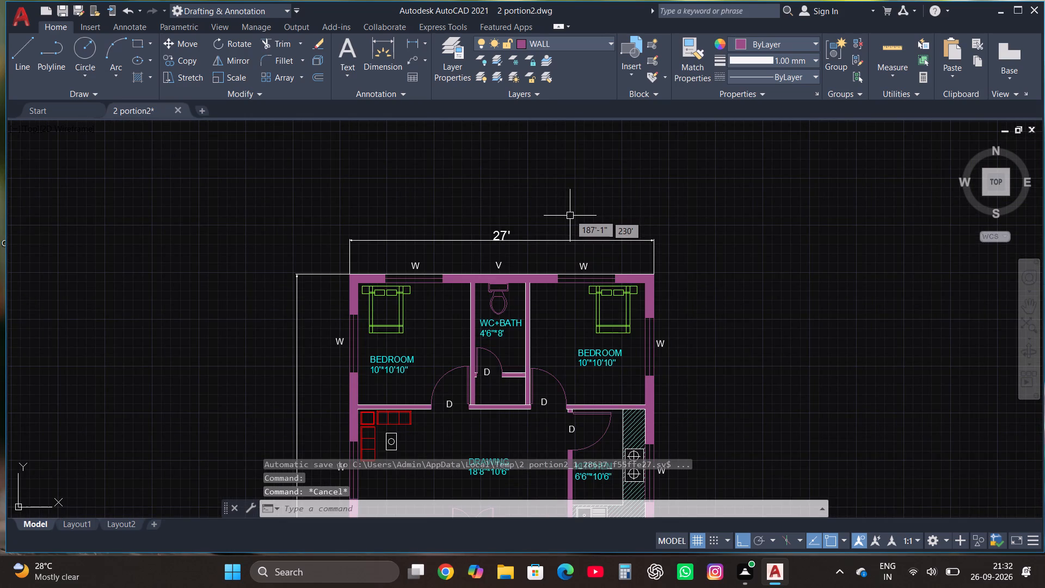
pyautogui.scroll(-3, 574, 206)
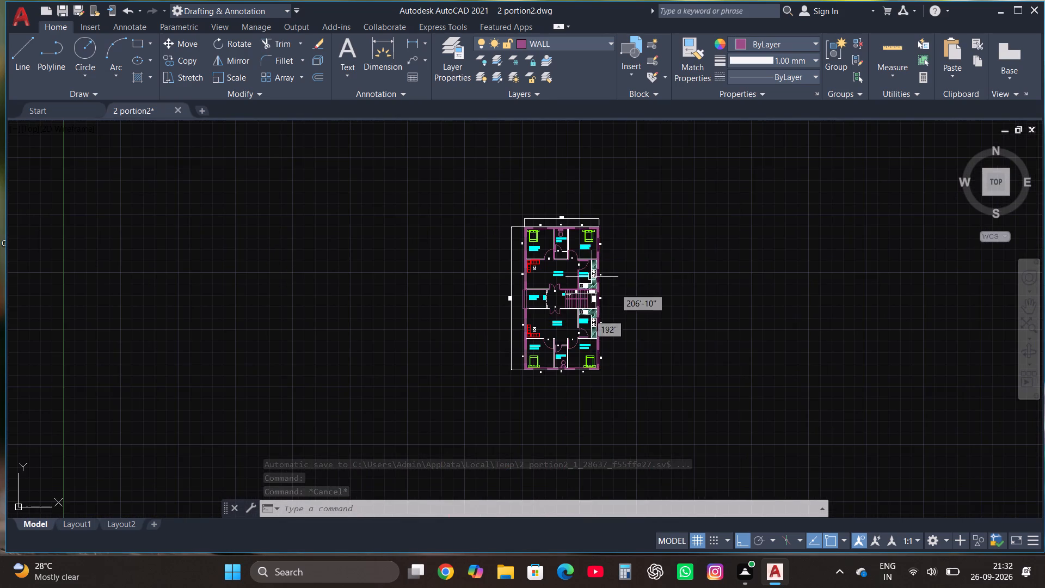
pyautogui.scroll(1, 582, 388)
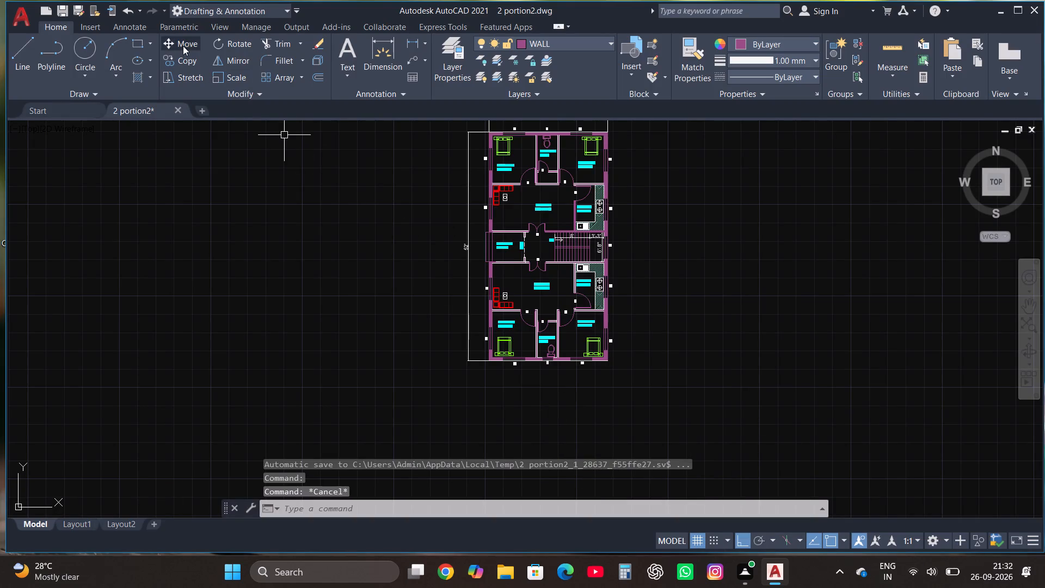
pyautogui.click(346, 50)
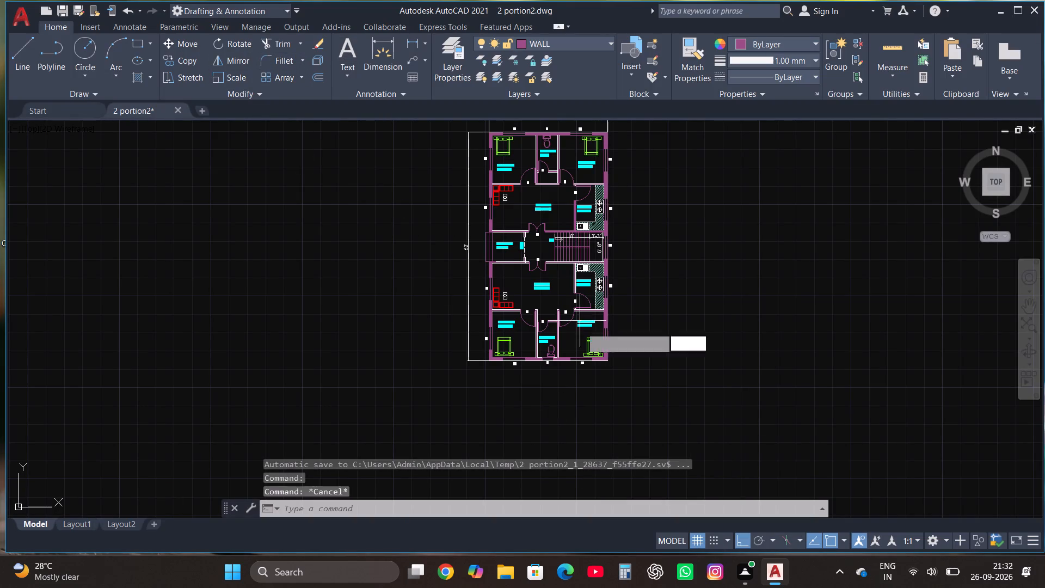
pyautogui.scroll(3, 519, 430)
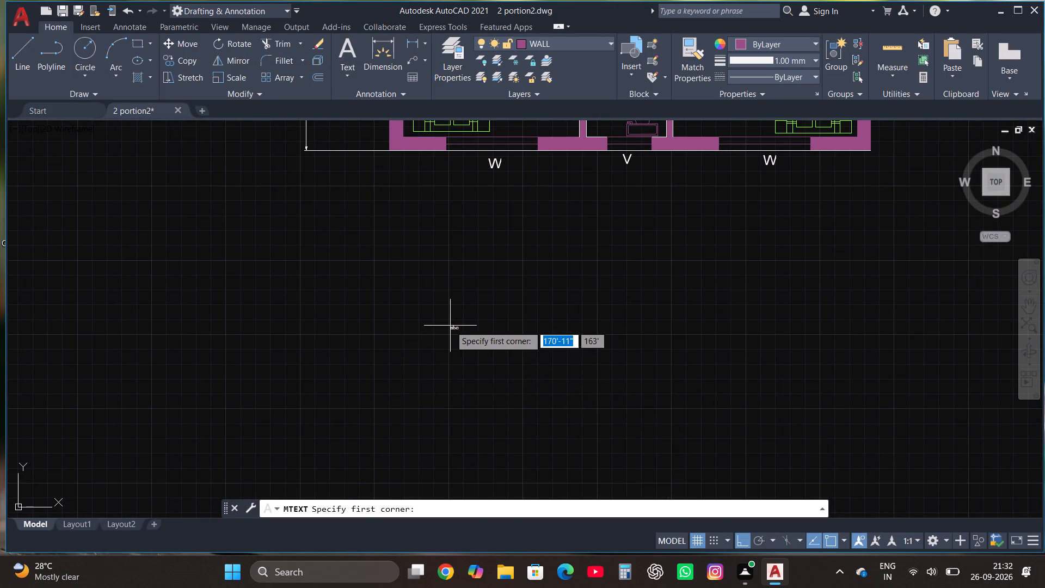
pyautogui.click(450, 326)
pyautogui.click(765, 235)
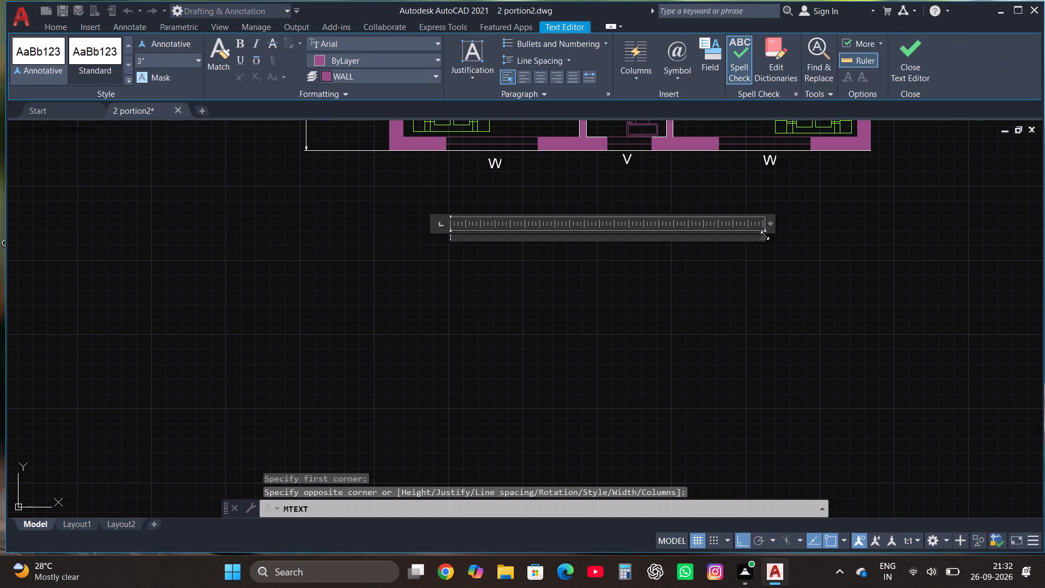
pyautogui.write('GROUND')
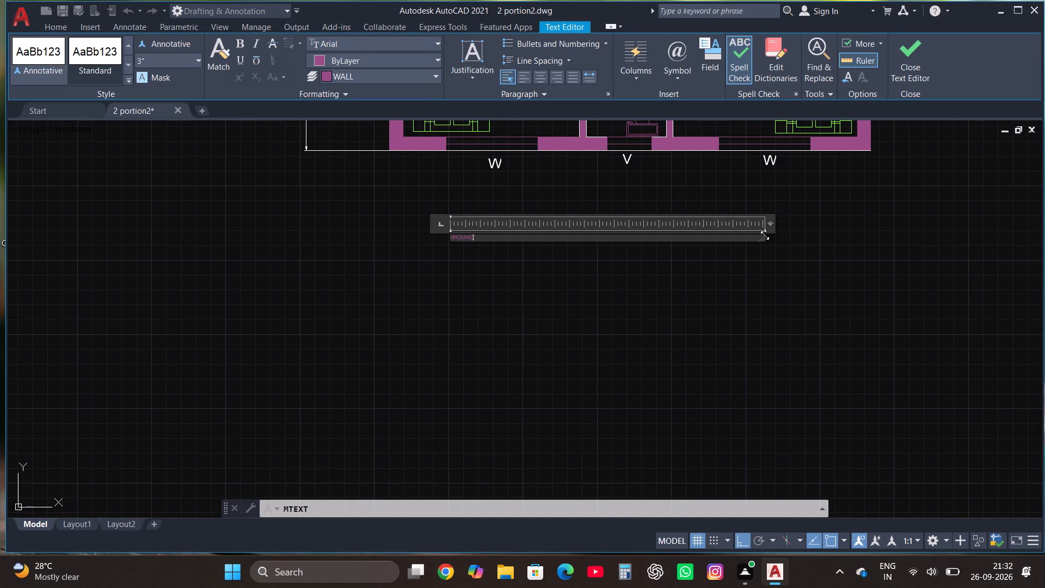
pyautogui.press('space')
pyautogui.write('FLOOR')
pyautogui.click(914, 53)
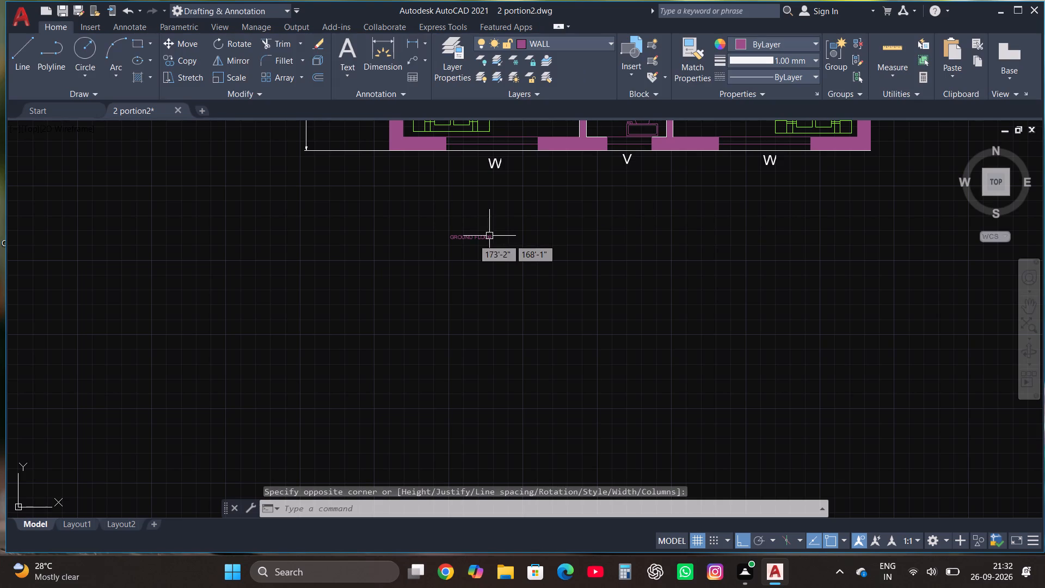
# Enlarge the GROUND FLOOR text with Scale, picking the base point at the text and setting the factor freehand.
pyautogui.click(466, 240)
pyautogui.click(229, 75)
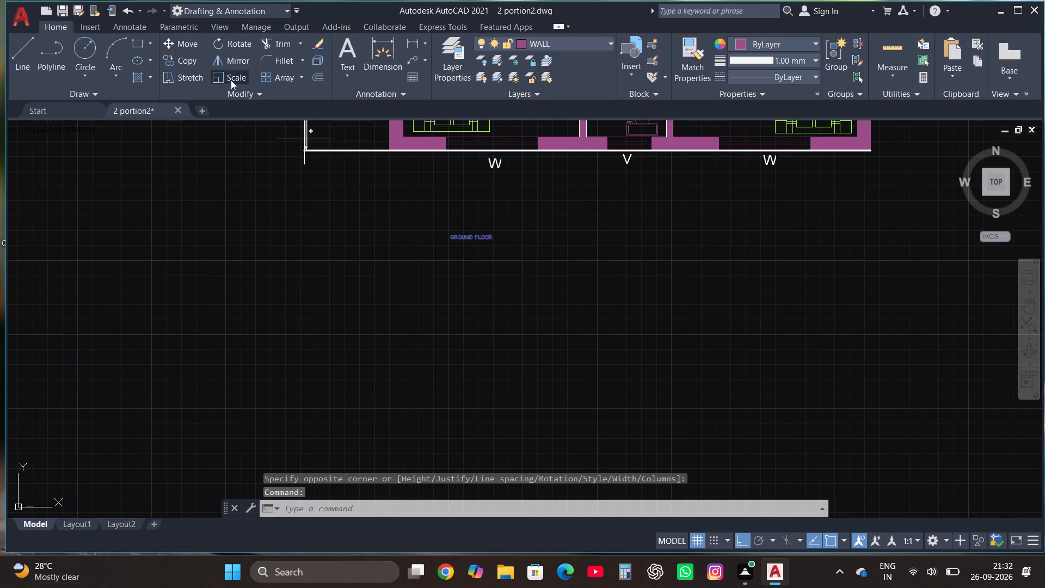
pyautogui.click(478, 244)
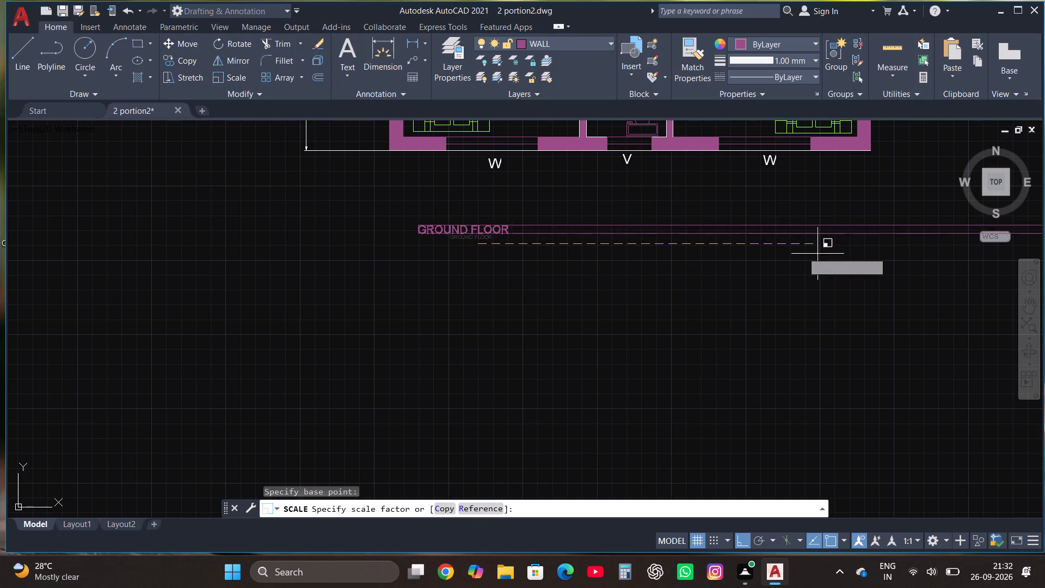
pyautogui.scroll(-2, 731, 311)
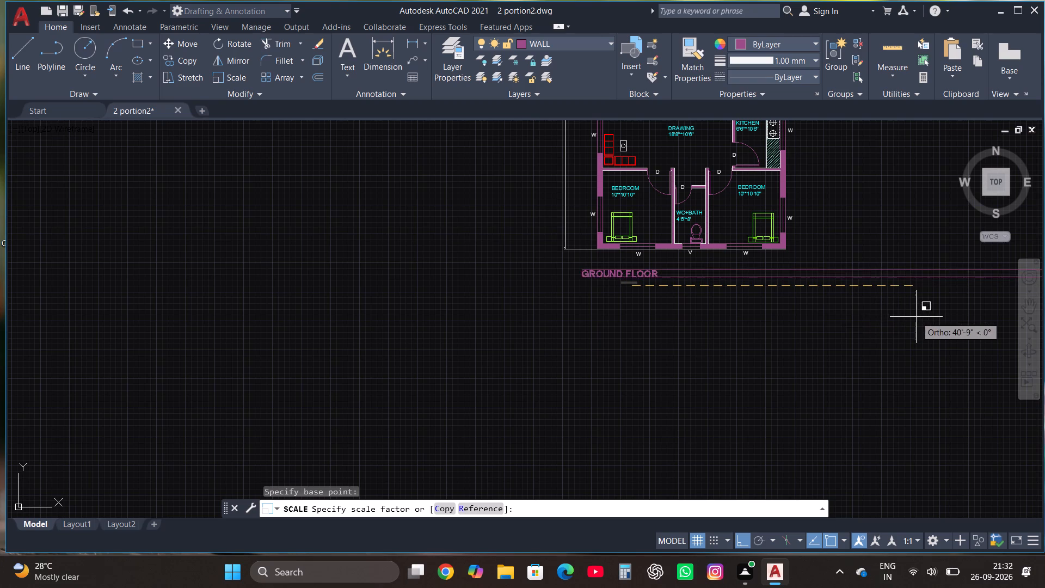
pyautogui.click(916, 317)
pyautogui.scroll(-1, 623, 381)
pyautogui.scroll(3, 689, 321)
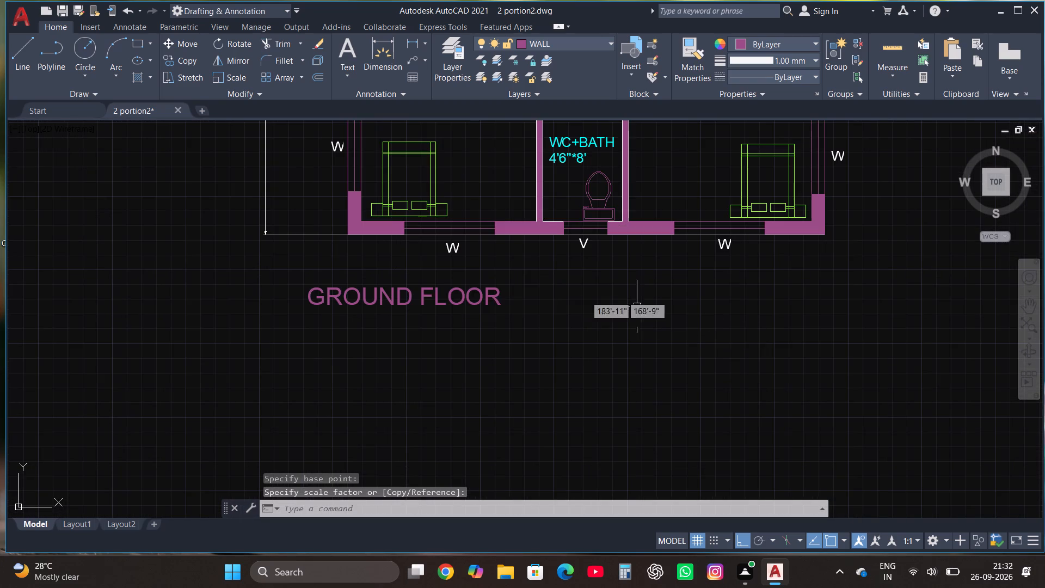
# Put the GROUND FLOOR title on the red SOFA layer.
pyautogui.click(424, 296)
pyautogui.rightClick(424, 296)
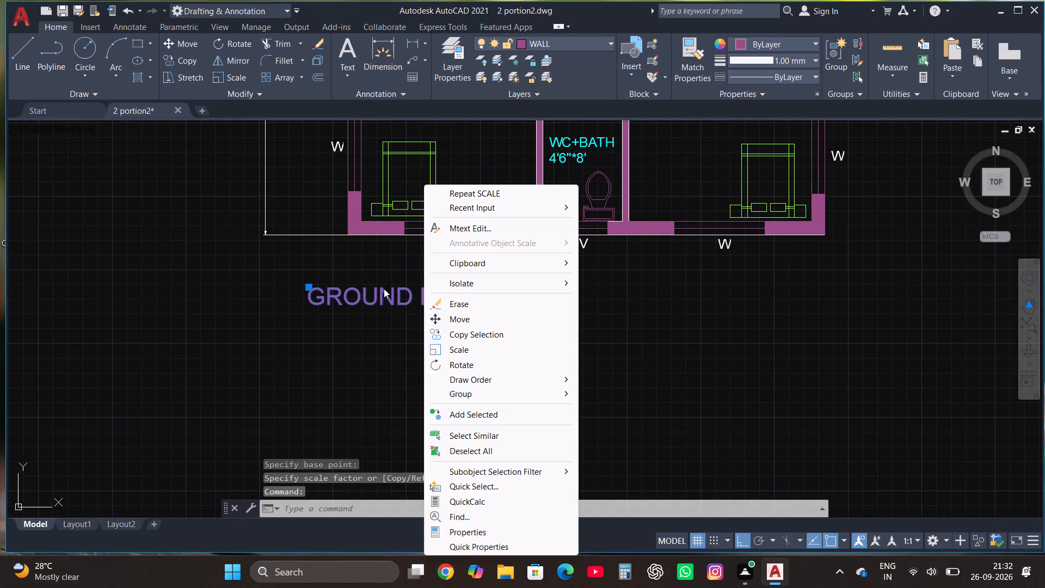
pyautogui.click(384, 289)
pyautogui.click(551, 41)
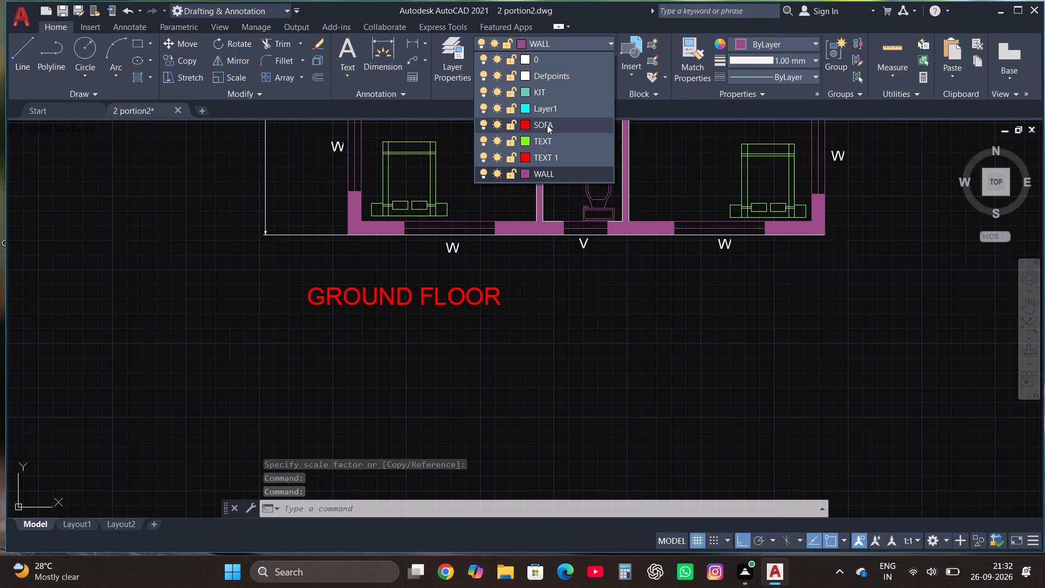
pyautogui.click(547, 125)
pyautogui.press('Escape')
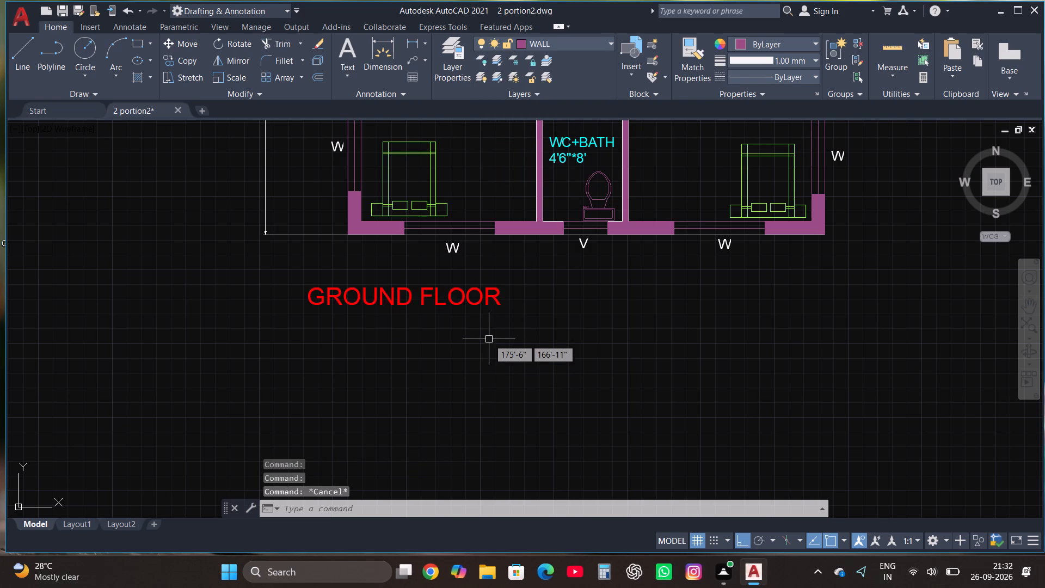
# Move the GROUND FLOOR title horizontally east so it sits centred below the plan's south wall.
pyautogui.click(289, 360)
pyautogui.click(327, 279)
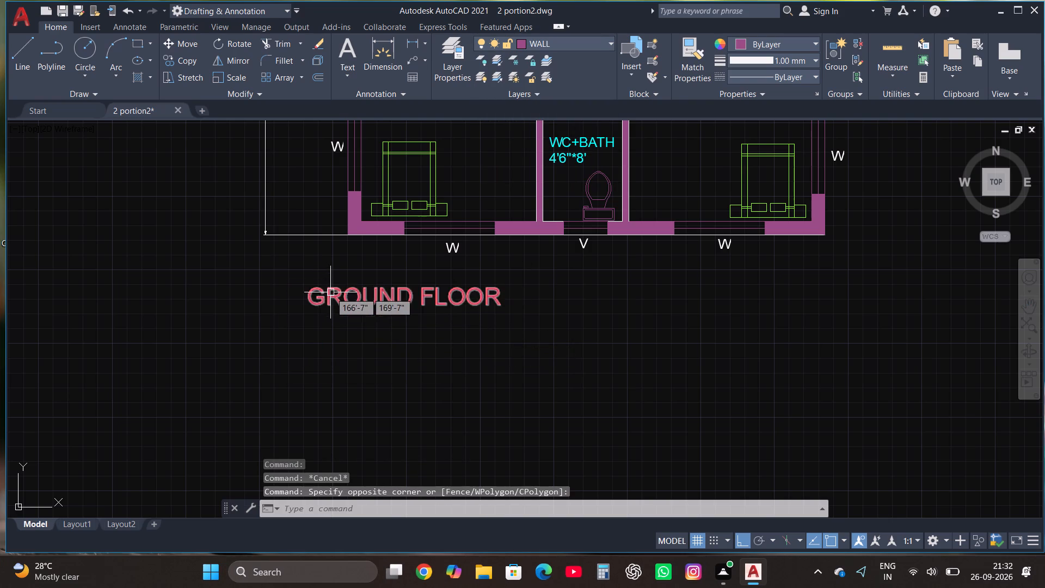
pyautogui.click(330, 292)
pyautogui.click(189, 42)
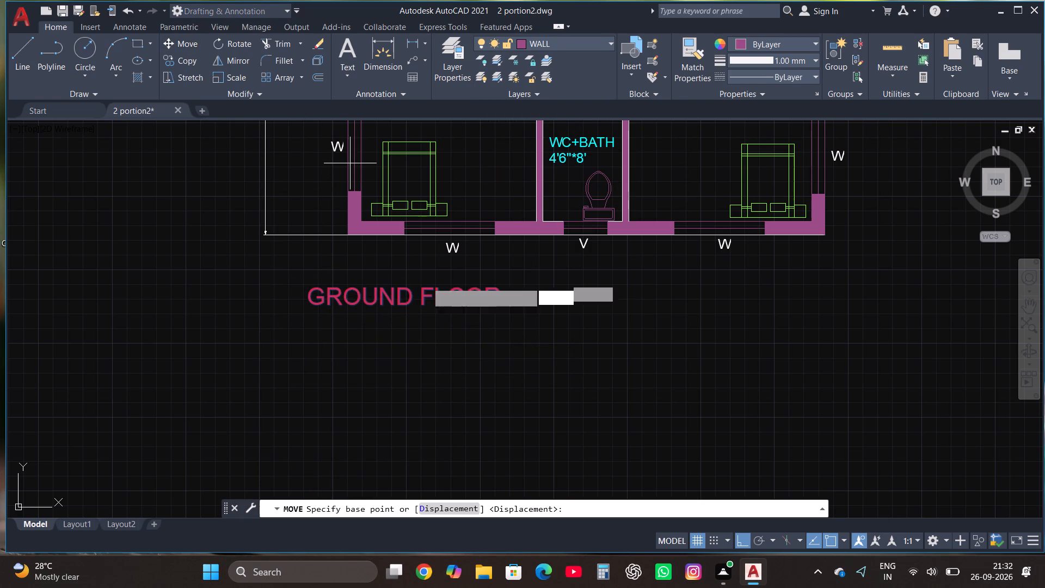
pyautogui.click(410, 308)
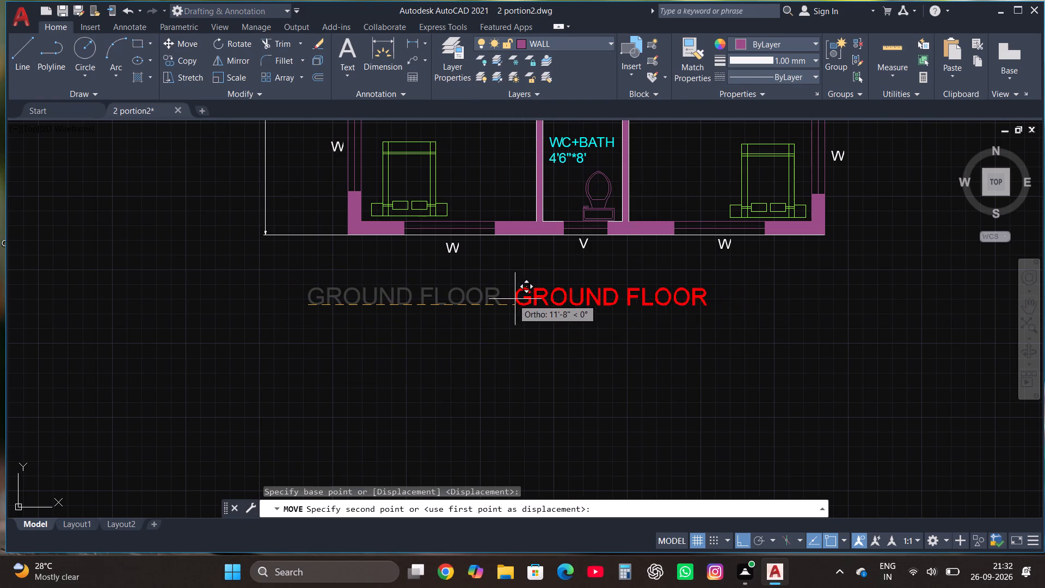
pyautogui.click(485, 299)
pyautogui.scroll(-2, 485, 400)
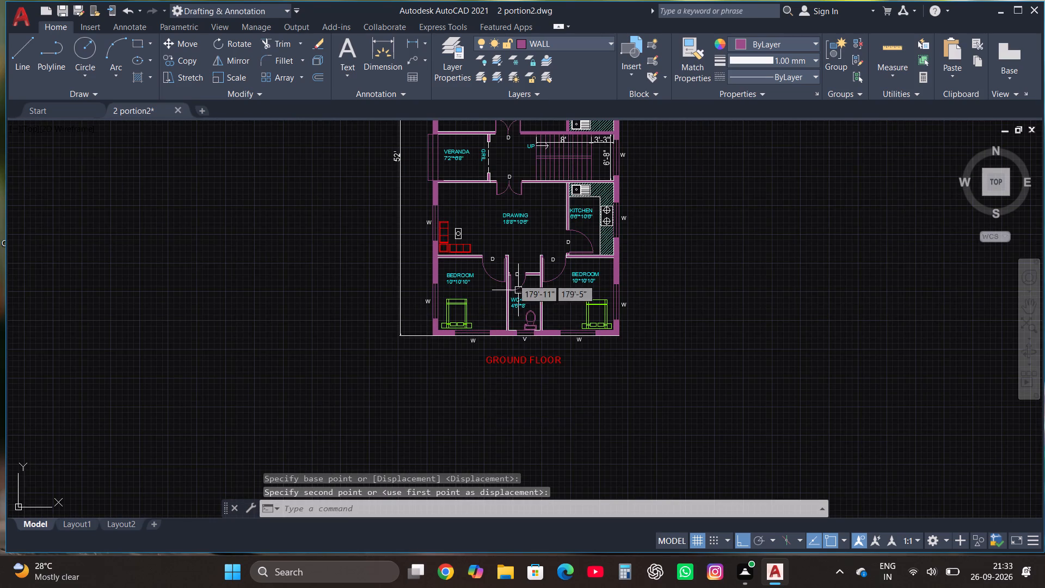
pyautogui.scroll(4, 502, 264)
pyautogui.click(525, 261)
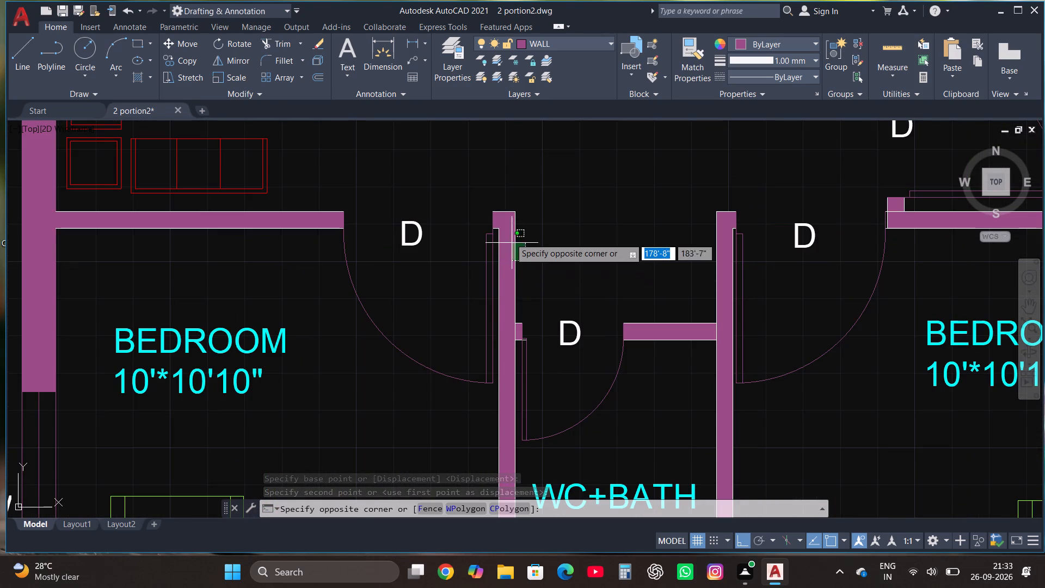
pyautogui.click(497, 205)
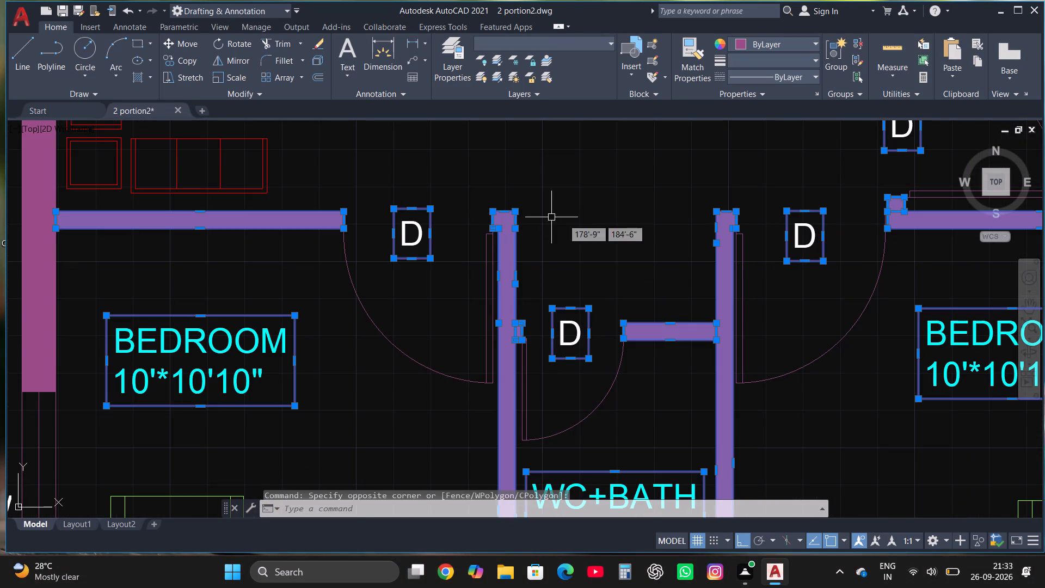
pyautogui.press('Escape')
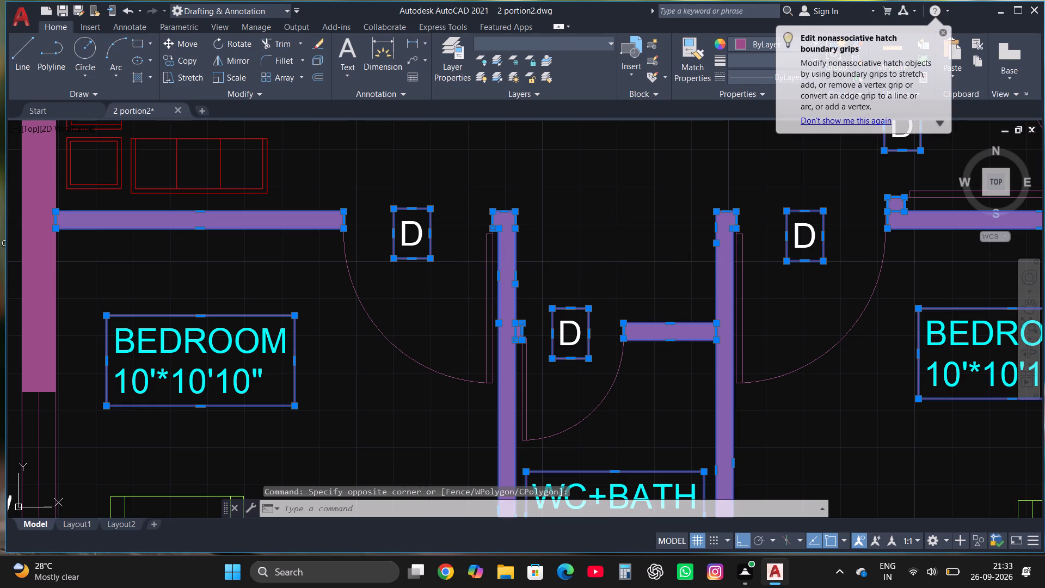
# Select the layer 0 outline lines around the north end of the wall between the west bedroom and WC+BATH.
pyautogui.scroll(2, 520, 238)
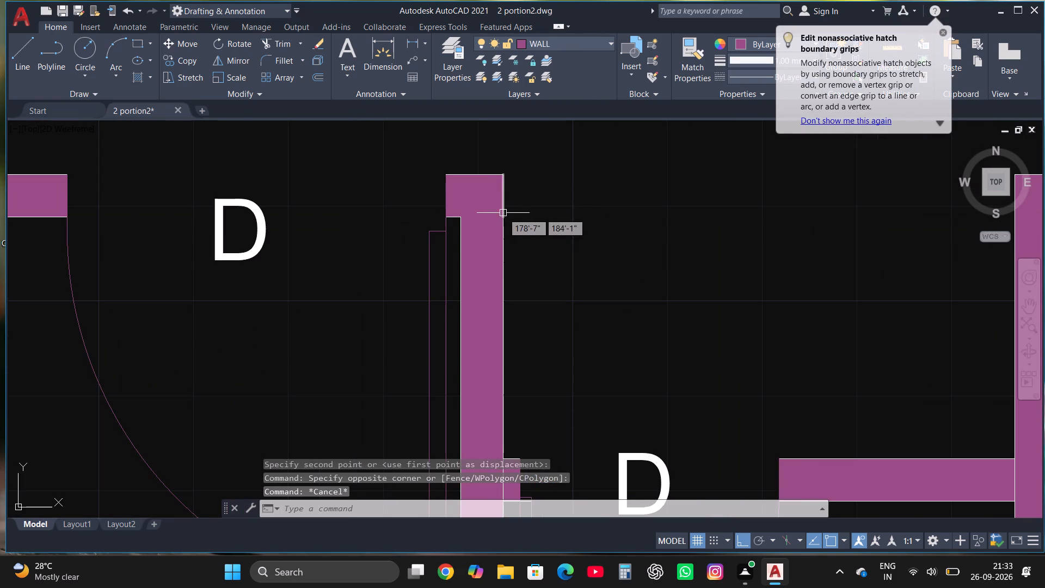
pyautogui.click(503, 213)
pyautogui.click(480, 175)
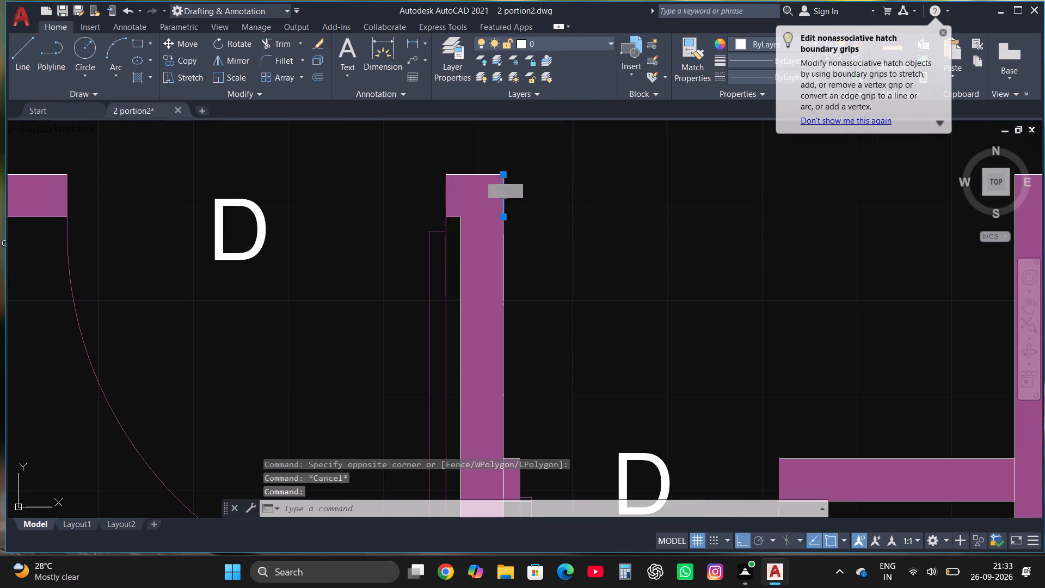
pyautogui.click(502, 241)
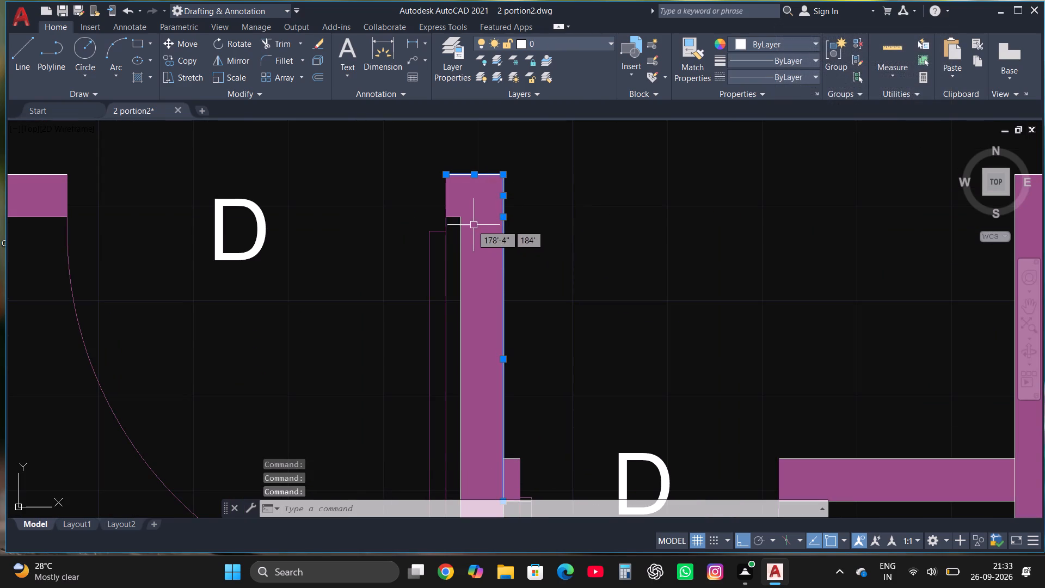
pyautogui.click(458, 218)
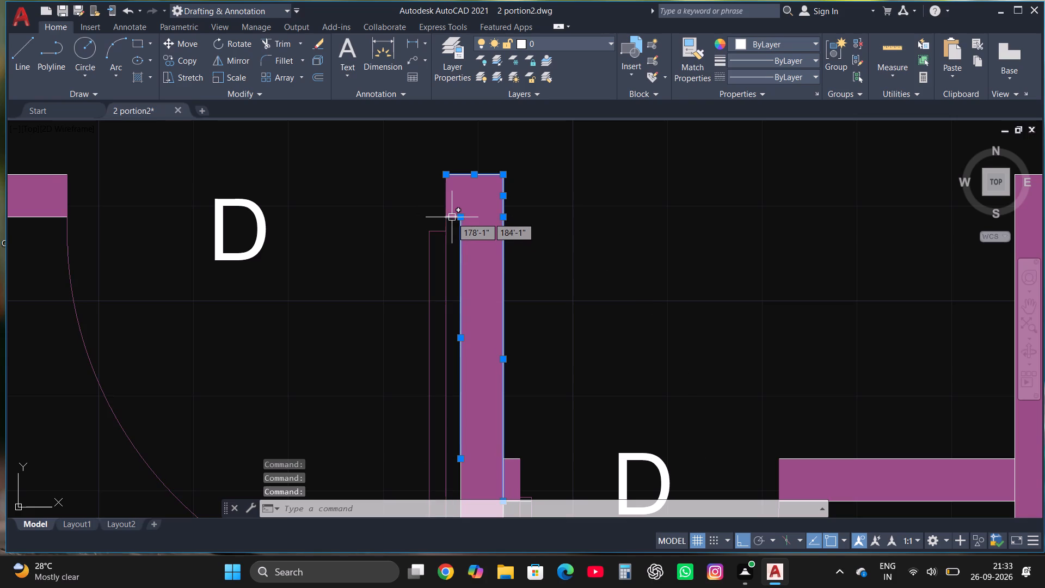
pyautogui.click(452, 217)
# Add the outline lines of the WC+BATH door wall on both sides of the opening and both east wall faces to the selection.
pyautogui.scroll(-2, 454, 223)
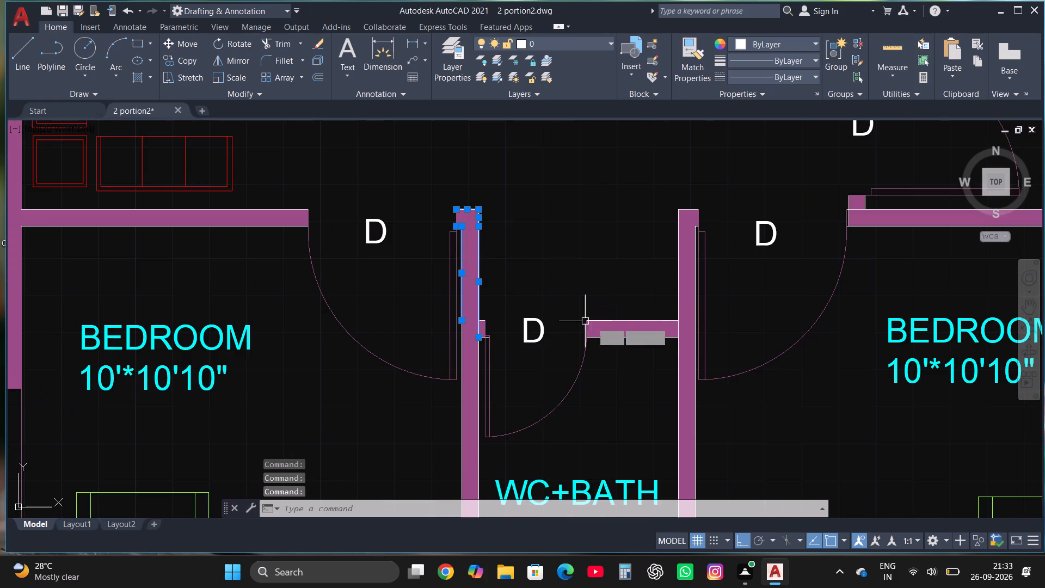
pyautogui.scroll(3, 642, 330)
pyautogui.click(608, 296)
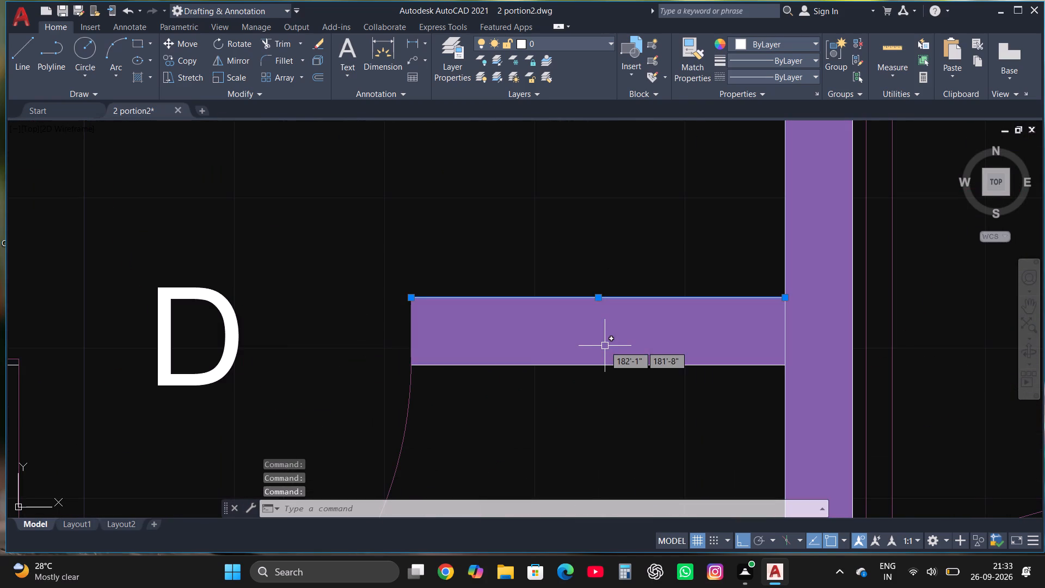
pyautogui.click(604, 366)
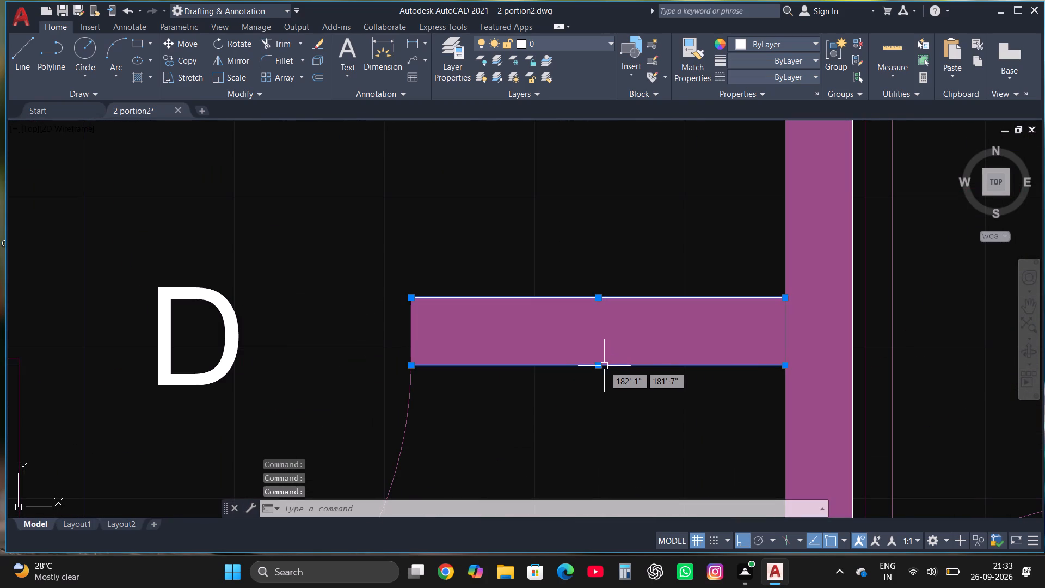
pyautogui.click(785, 334)
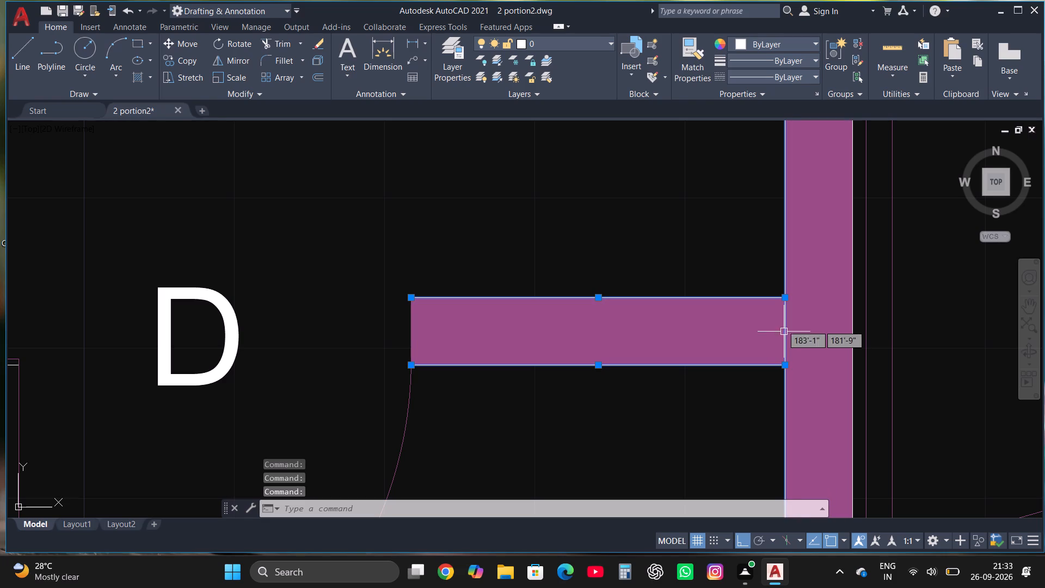
pyautogui.click(854, 309)
pyautogui.scroll(-2, 693, 392)
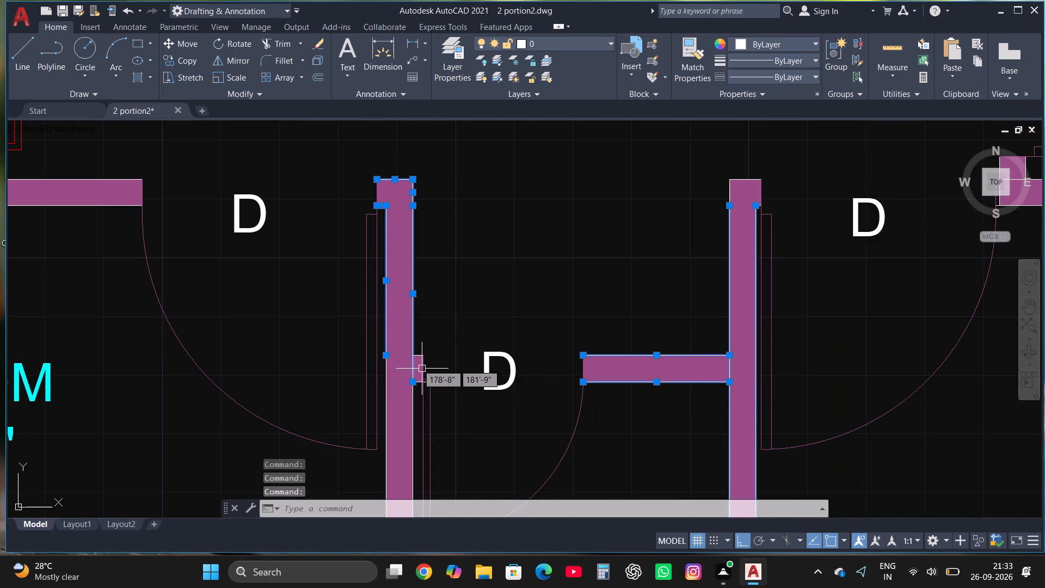
pyautogui.scroll(2, 417, 360)
pyautogui.click(413, 351)
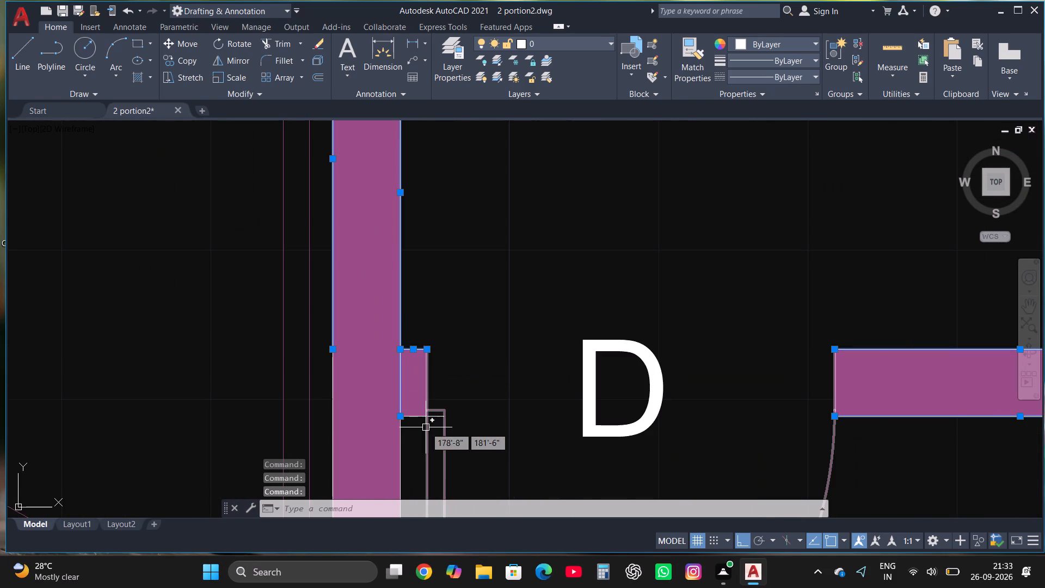
pyautogui.click(411, 415)
# Add the kitchen–bedroom wall and door stub outlines, the counter edge and the kitchen's east wall inner line to the selection.
pyautogui.scroll(-3, 426, 299)
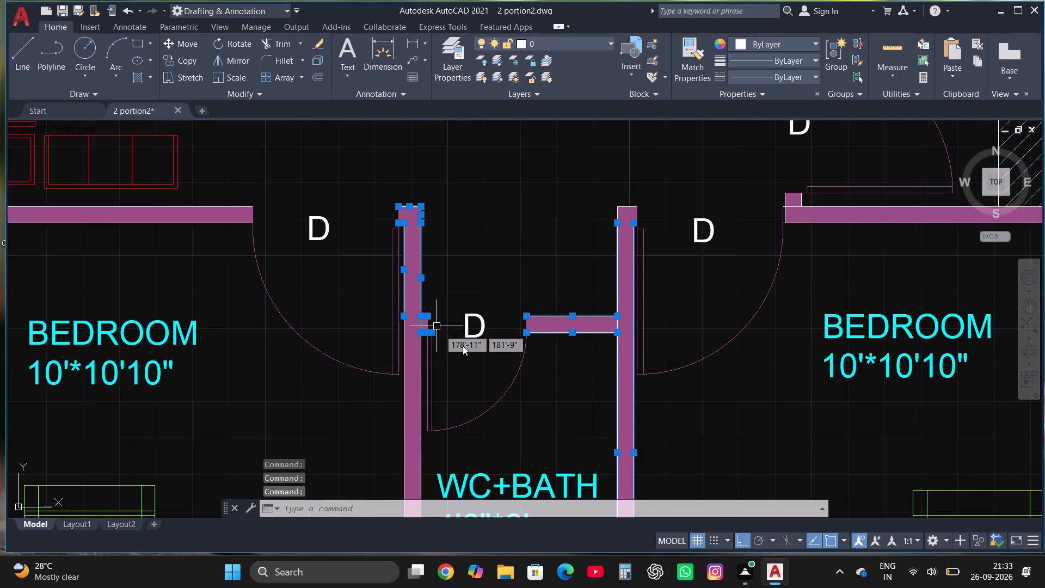
pyautogui.scroll(-2, 469, 352)
pyautogui.scroll(4, 660, 301)
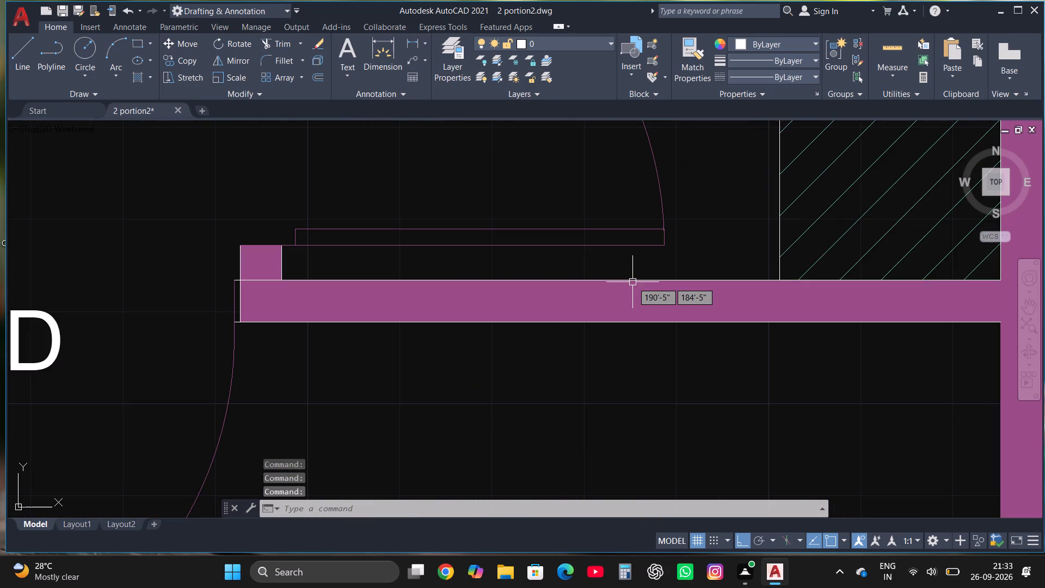
pyautogui.click(631, 280)
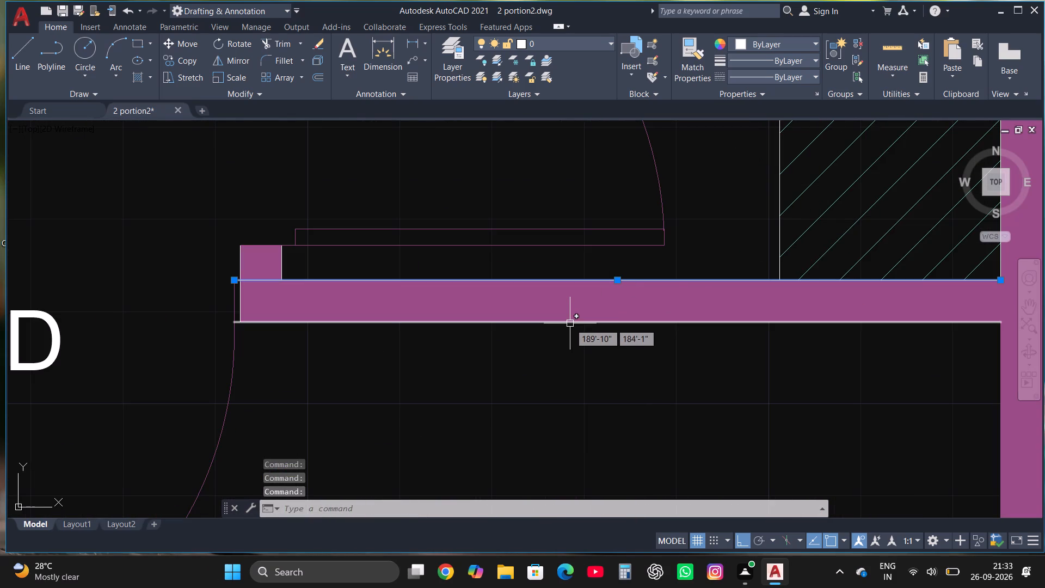
pyautogui.click(570, 323)
pyautogui.click(240, 257)
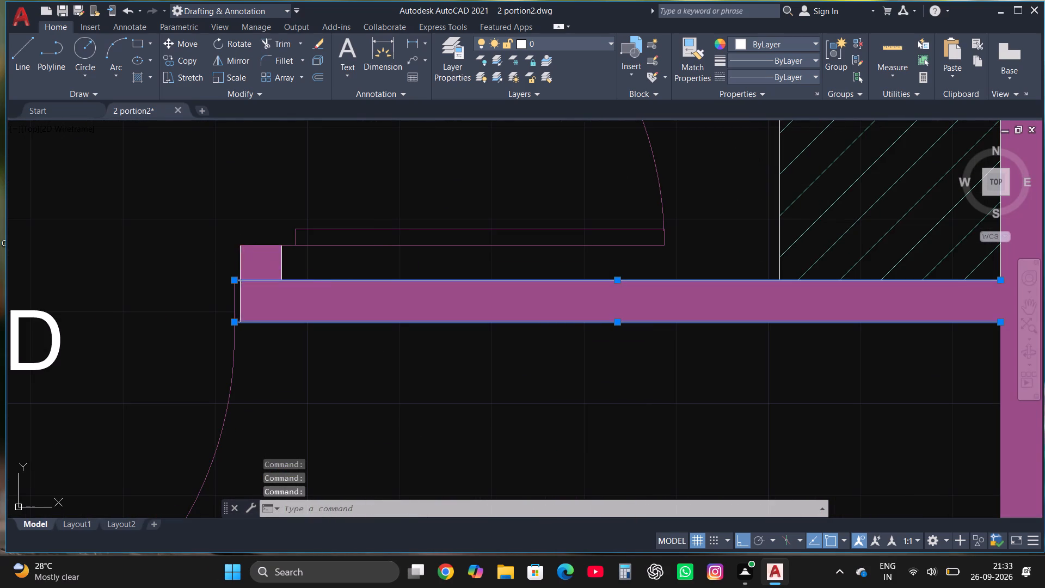
pyautogui.click(280, 256)
pyautogui.scroll(-2, 309, 309)
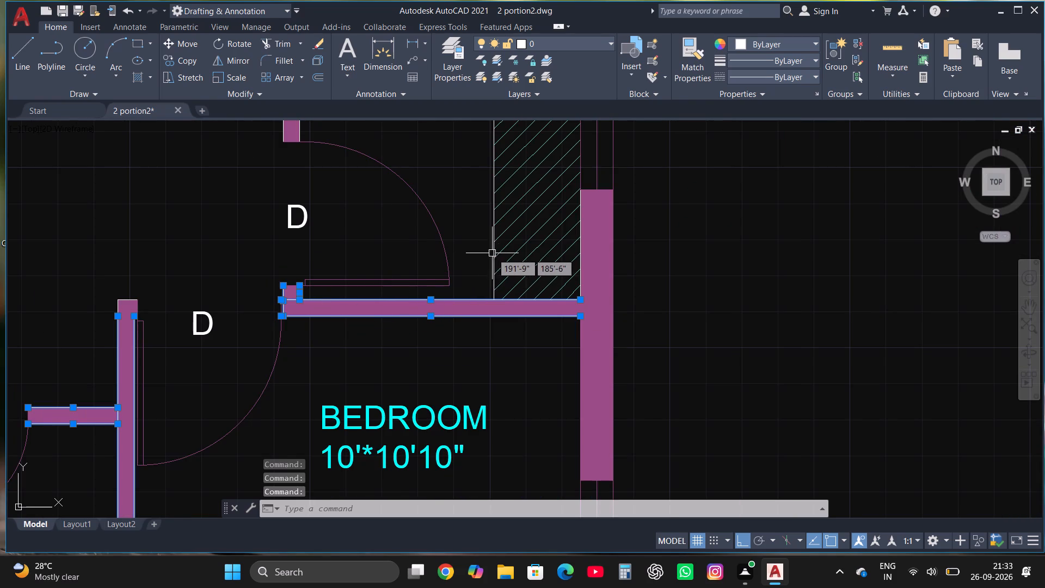
pyautogui.click(493, 253)
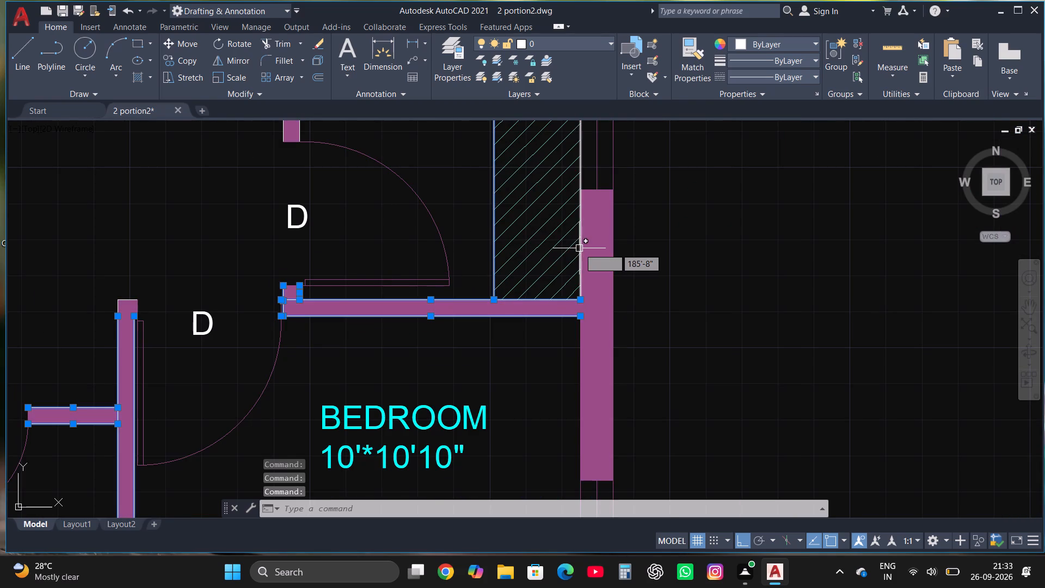
pyautogui.click(580, 248)
# Add the 52' dimension, the WC+BATH south wall line and both faces of its west wall to the selection.
pyautogui.scroll(-2, 620, 232)
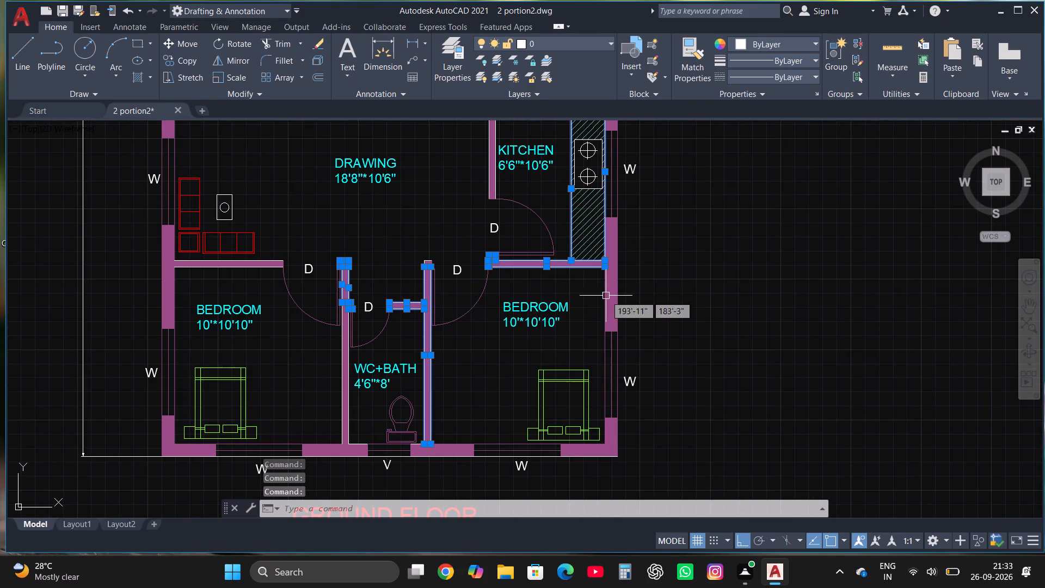
pyautogui.scroll(2, 490, 456)
pyautogui.click(489, 457)
pyautogui.scroll(-3, 581, 407)
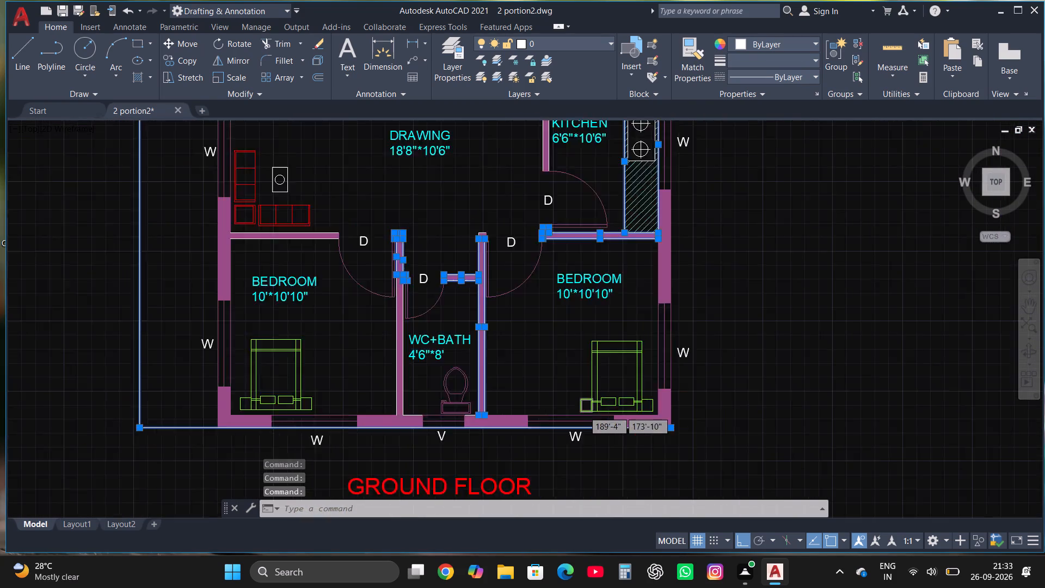
pyautogui.scroll(4, 521, 421)
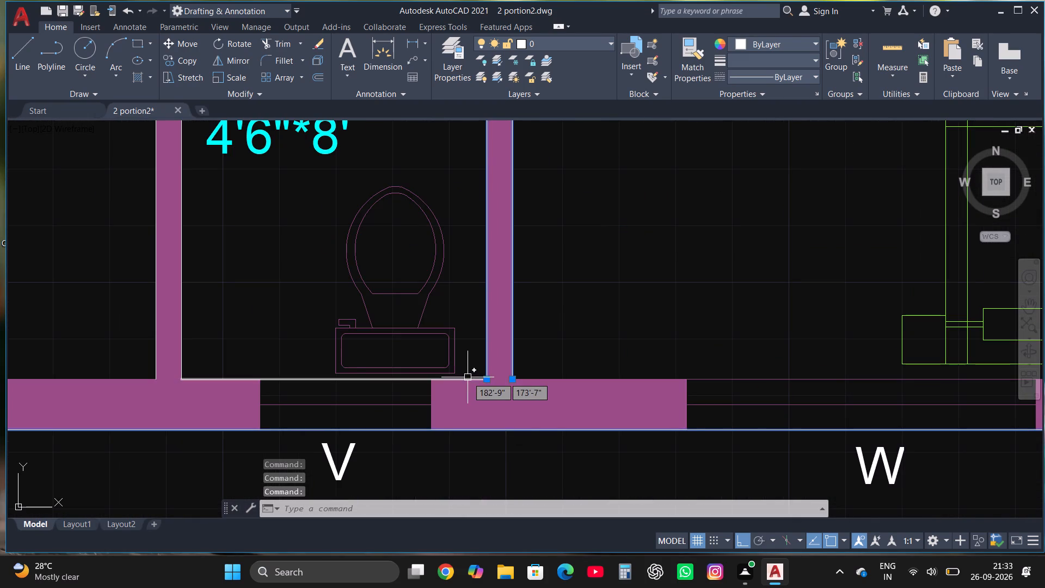
pyautogui.click(468, 377)
pyautogui.scroll(-2, 488, 412)
pyautogui.scroll(1, 350, 358)
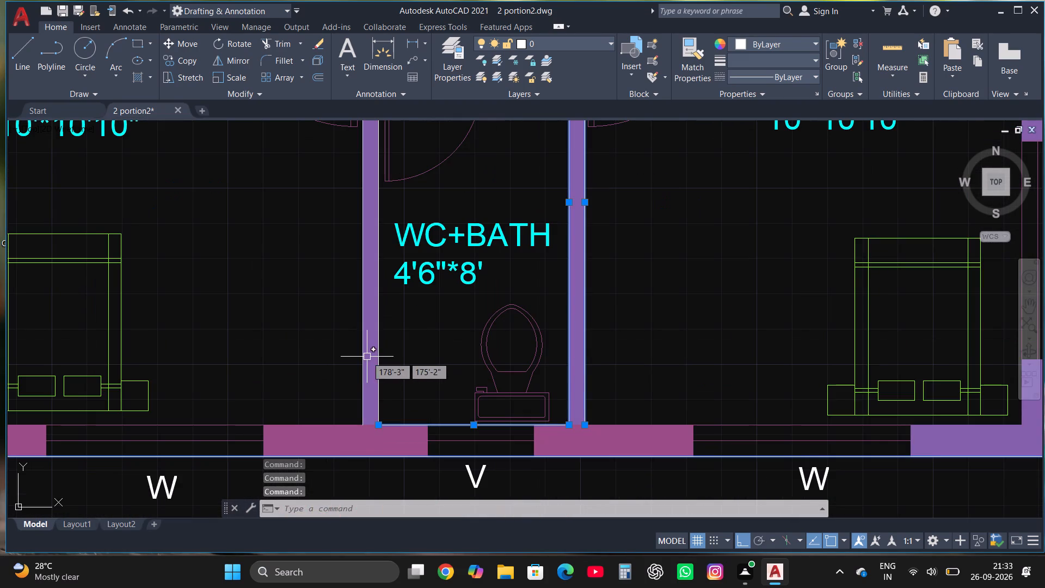
pyautogui.click(361, 350)
pyautogui.moveTo(377, 354); pyautogui.dragTo(414, 354)
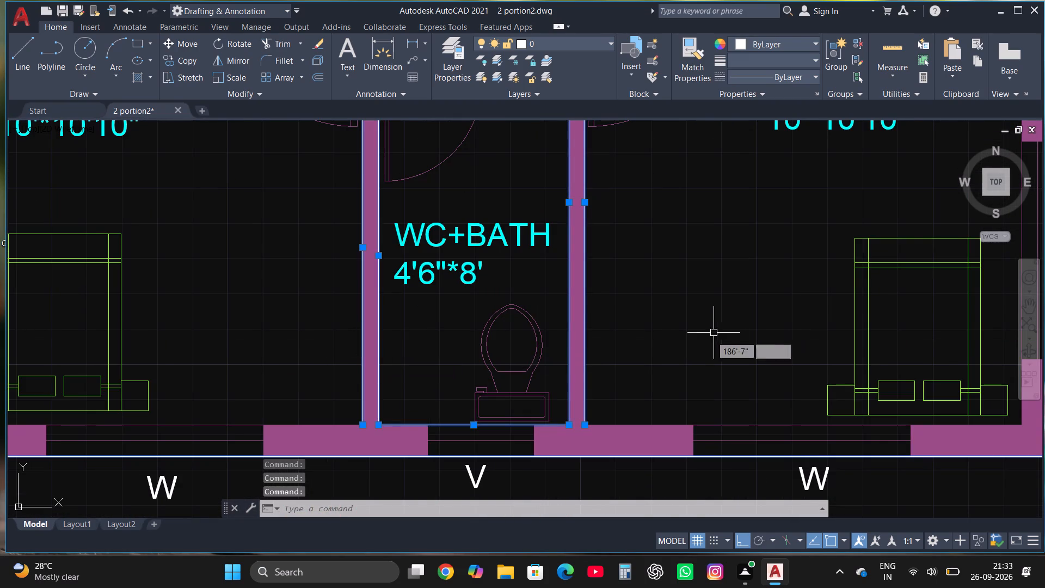
# Add both face lines of the wall between the west bedroom and the drawing room to the selection.
pyautogui.scroll(-1, 703, 344)
pyautogui.scroll(-2, 446, 454)
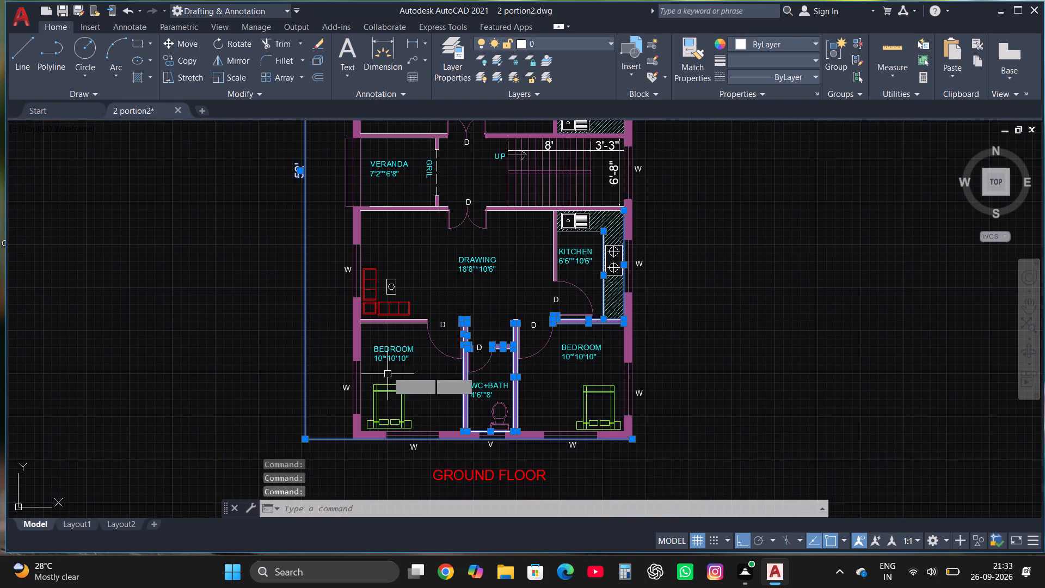
pyautogui.scroll(2, 386, 344)
pyautogui.scroll(2, 392, 289)
pyautogui.click(400, 277)
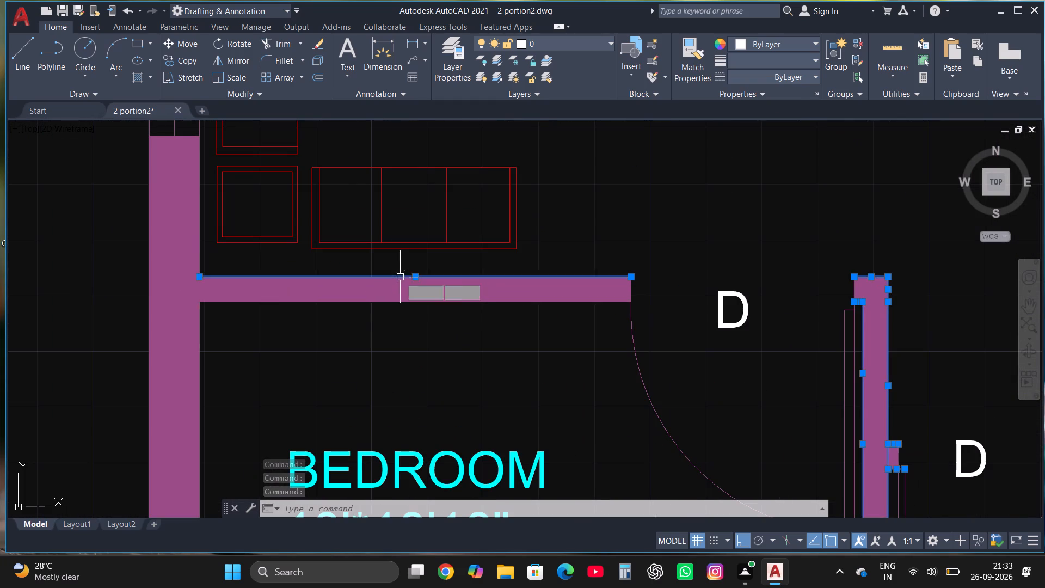
pyautogui.click(400, 304)
# Add the south portion's veranda–drawing room wall faces up to the double door and the grill stub outline to the selection.
pyautogui.scroll(-3, 404, 362)
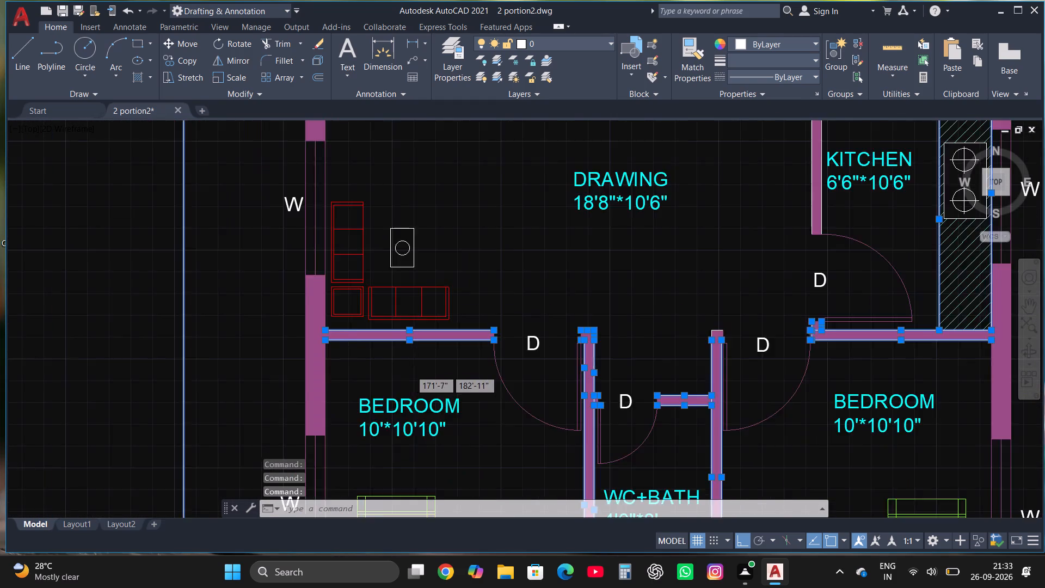
pyautogui.scroll(3, 456, 167)
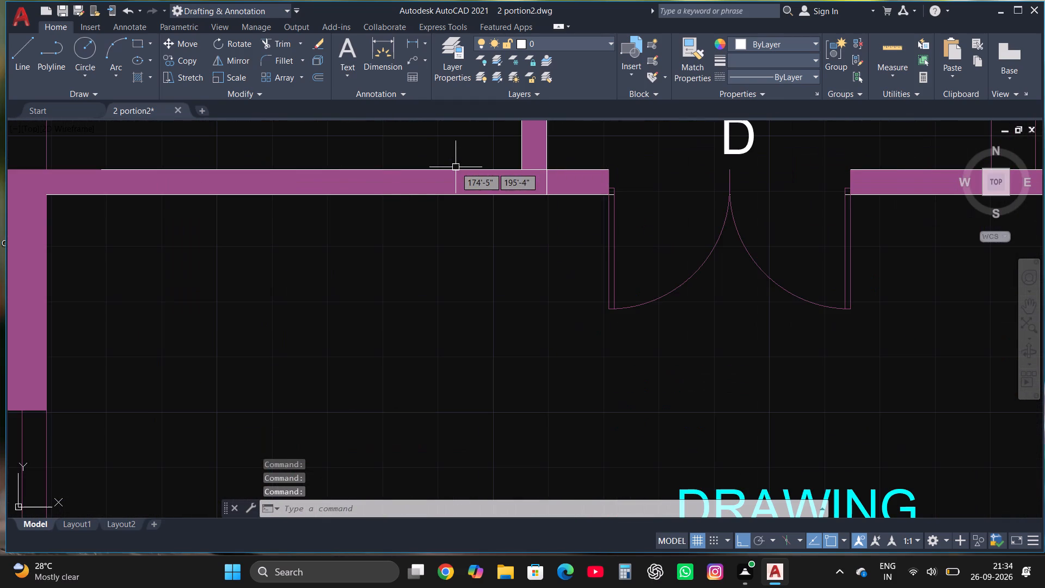
pyautogui.click(456, 171)
pyautogui.click(460, 197)
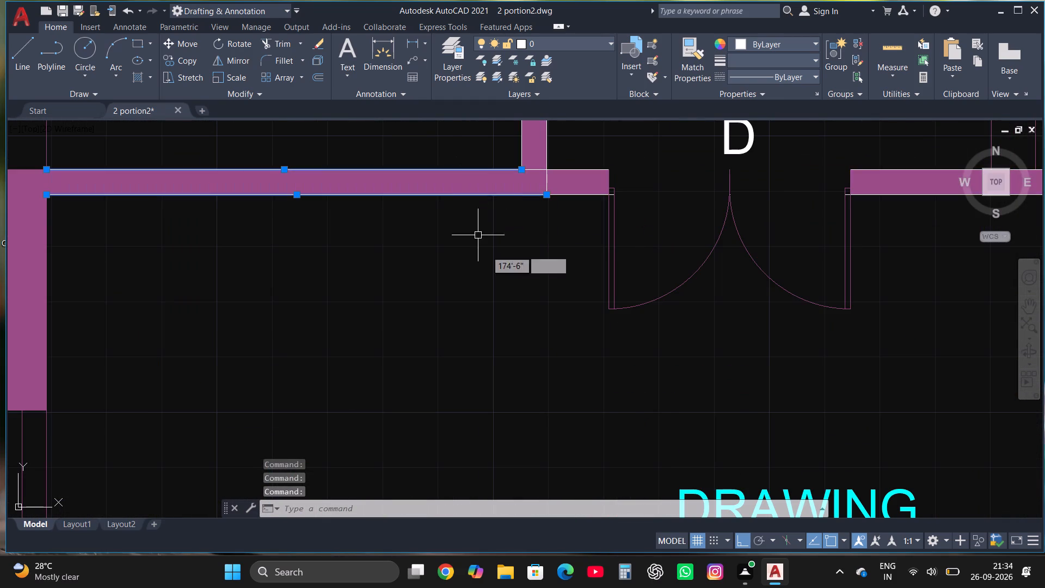
pyautogui.scroll(-1, 493, 273)
pyautogui.scroll(1, 530, 210)
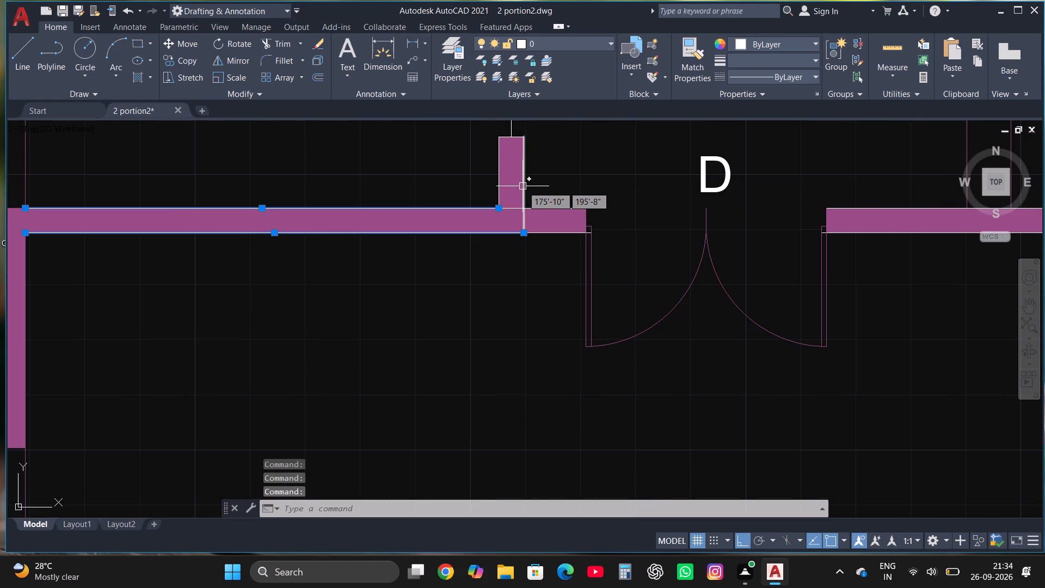
pyautogui.click(523, 186)
pyautogui.click(499, 176)
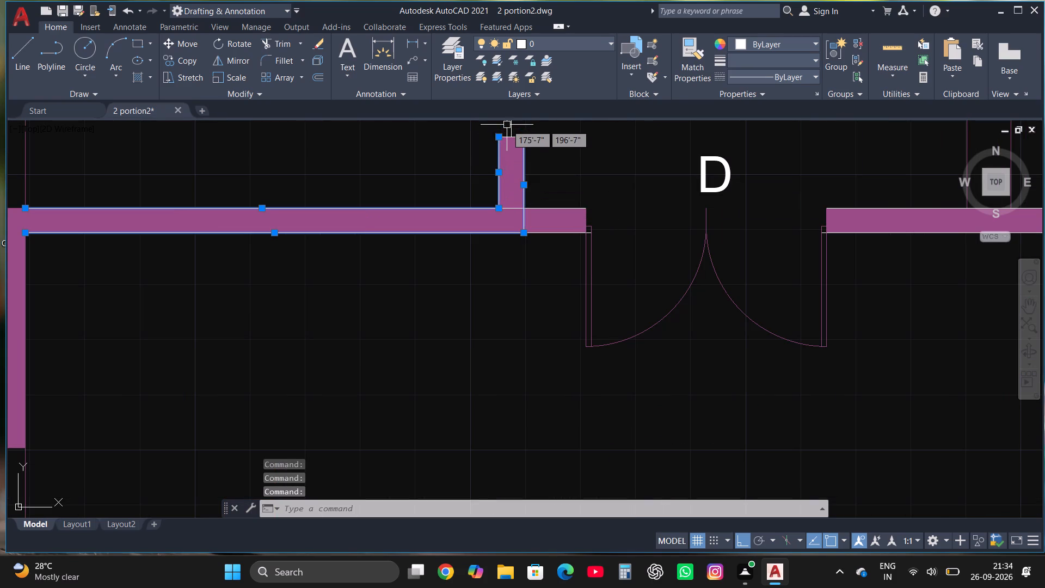
pyautogui.click(506, 137)
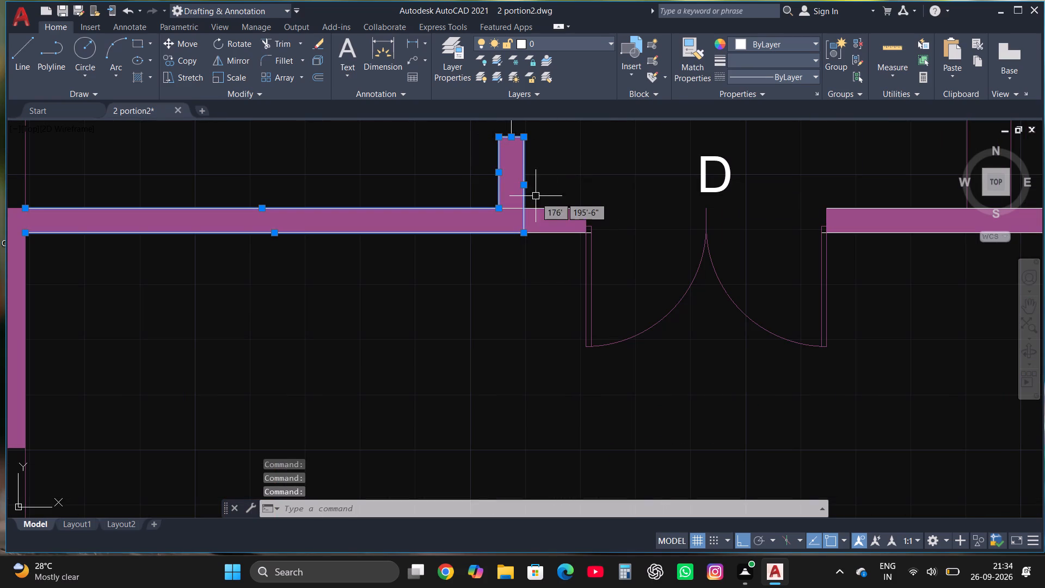
pyautogui.click(549, 208)
pyautogui.click(556, 231)
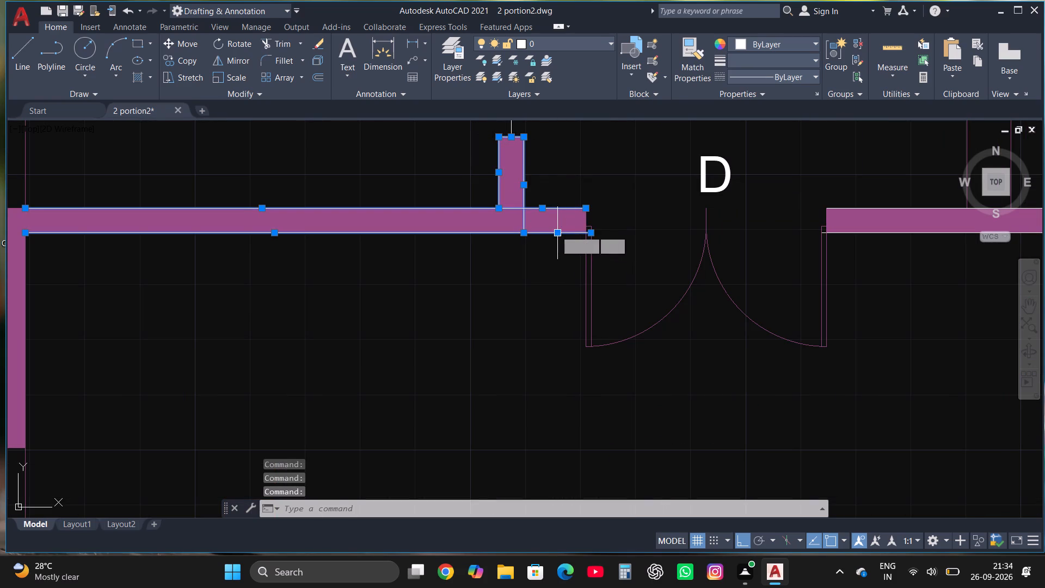
# Add both wall faces east of the south portion's double door and both faces of the kitchen's west wall to the selection.
pyautogui.scroll(-2, 543, 311)
pyautogui.scroll(2, 706, 269)
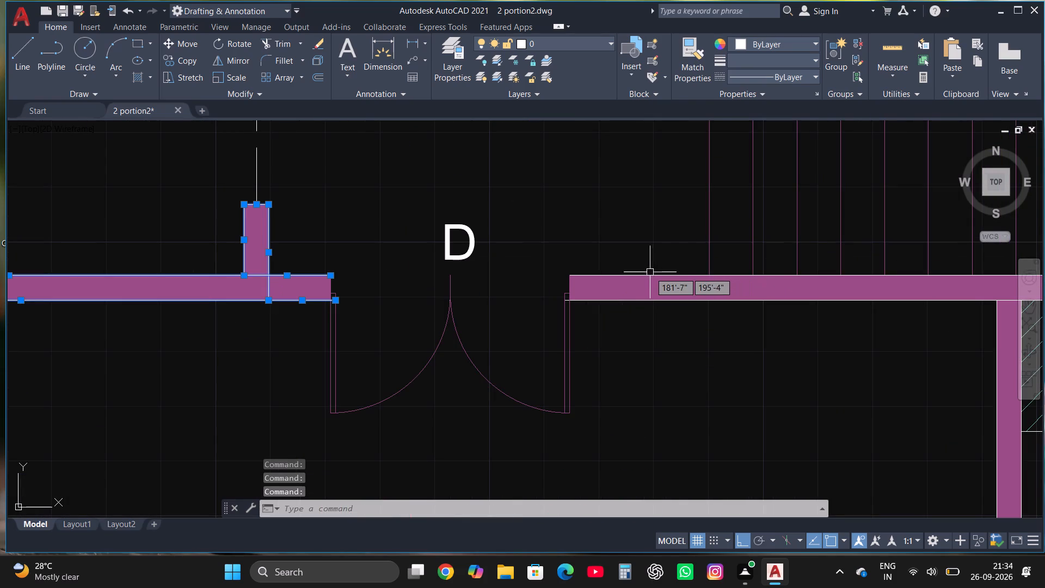
pyautogui.click(643, 273)
pyautogui.click(643, 303)
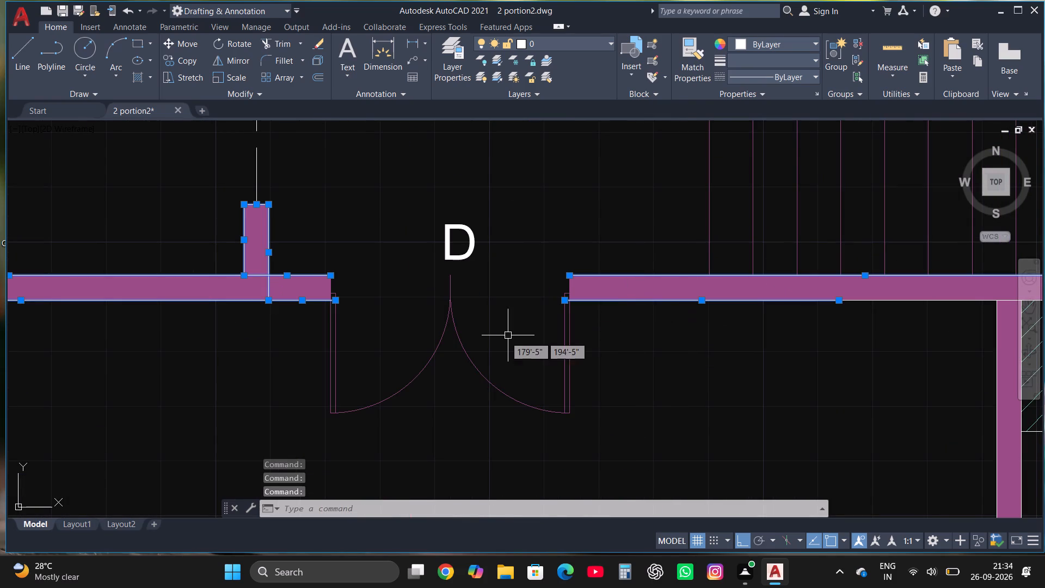
pyautogui.scroll(-1, 504, 341)
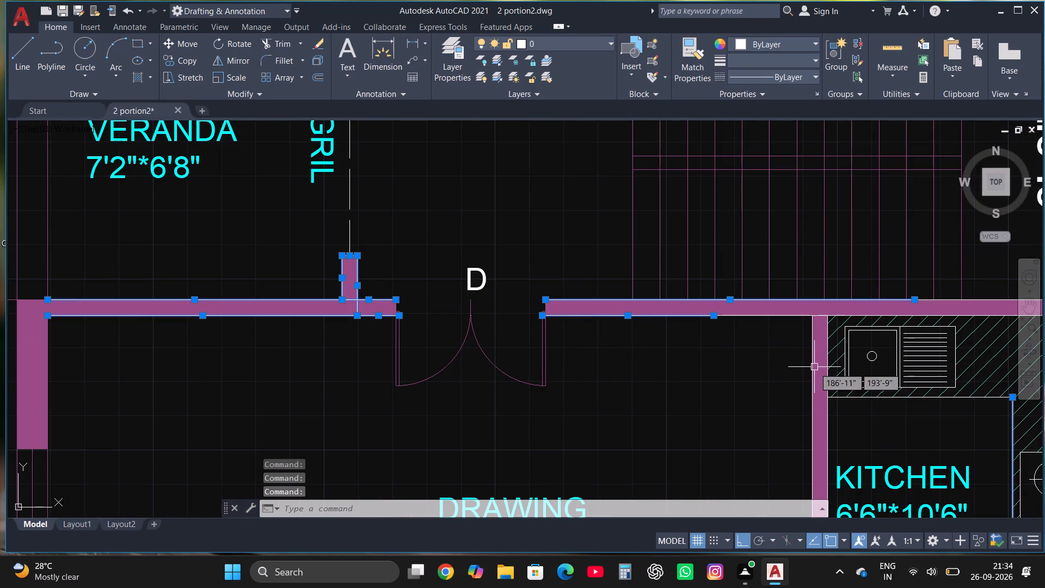
pyautogui.scroll(3, 816, 367)
pyautogui.click(856, 343)
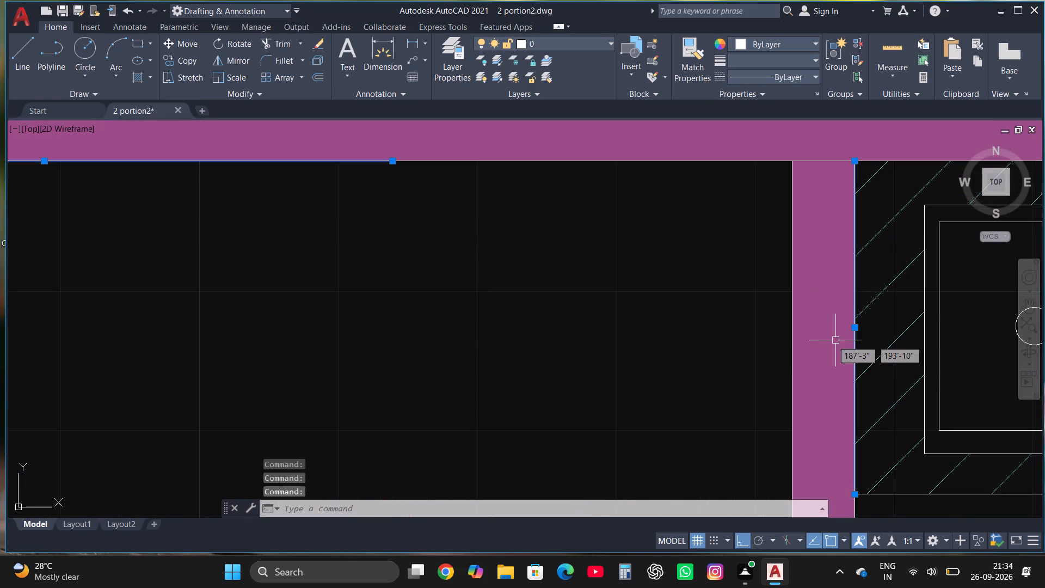
pyautogui.click(792, 325)
pyautogui.scroll(-3, 635, 340)
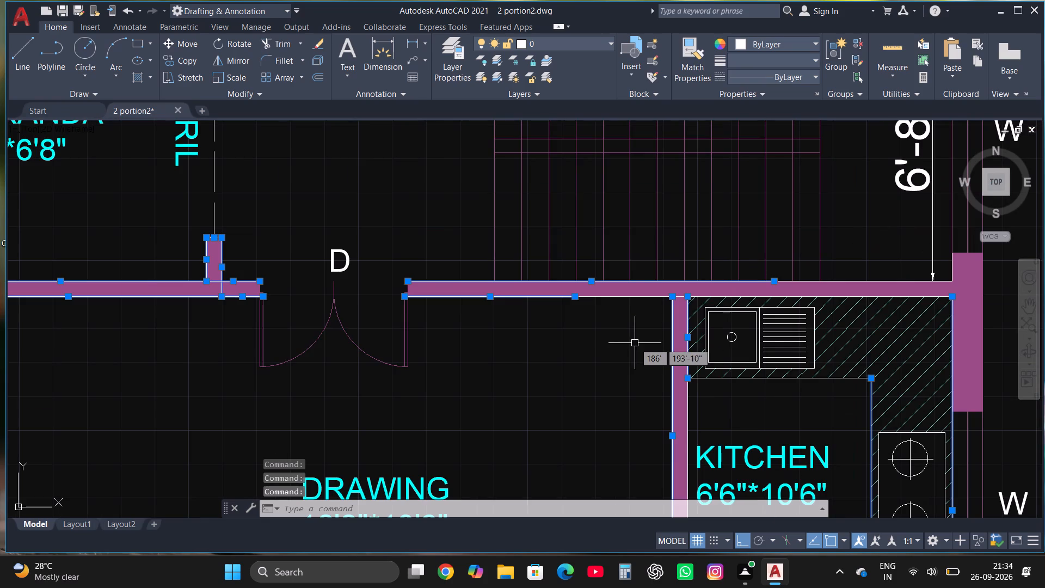
# Add the counter edge below the sink, the remaining staircase–kitchen wall lines and the staircase's east wall inner line to the selection.
pyautogui.click(805, 378)
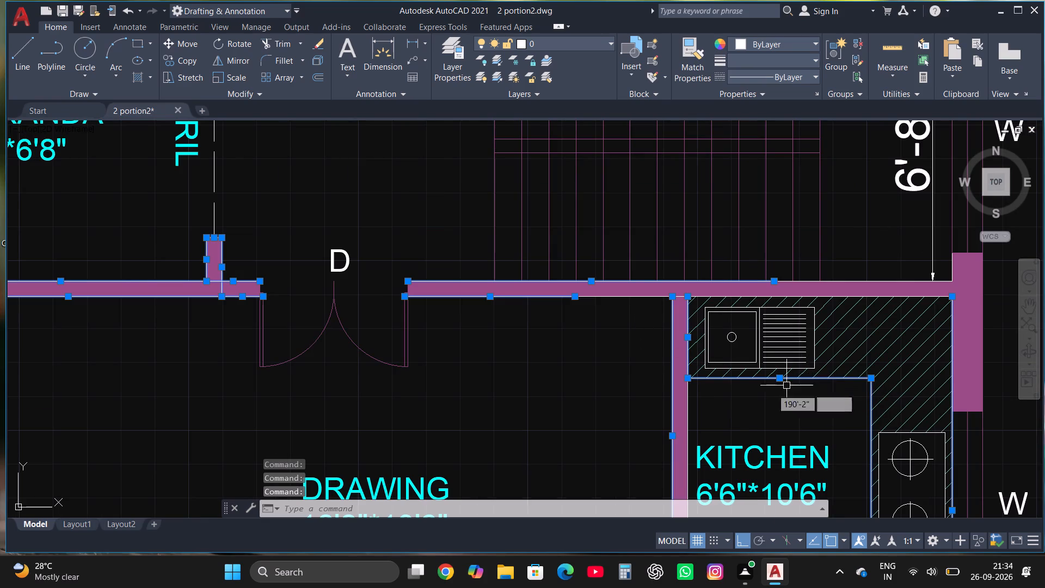
pyautogui.click(848, 280)
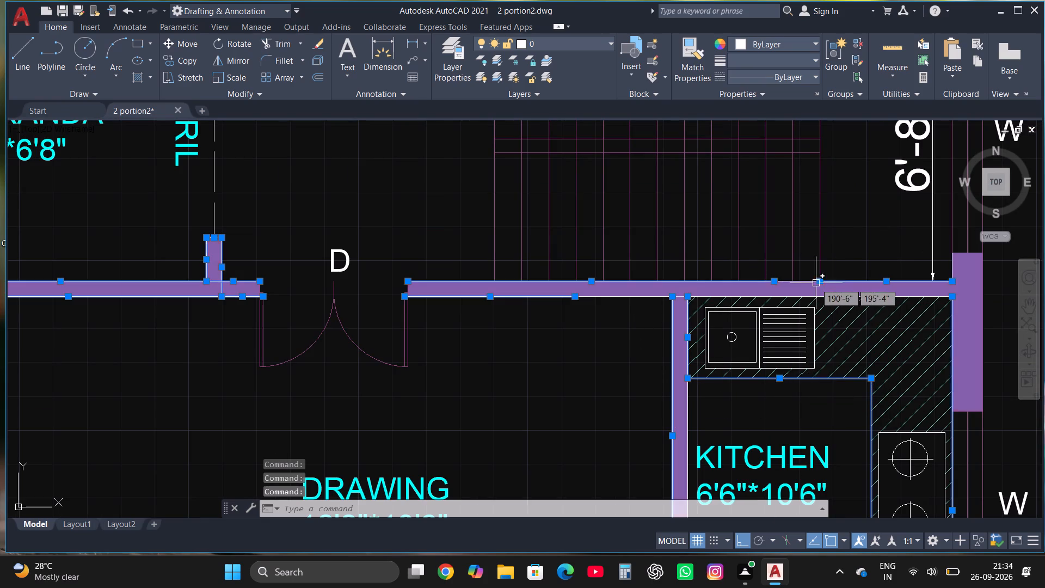
pyautogui.click(805, 280)
pyautogui.click(819, 297)
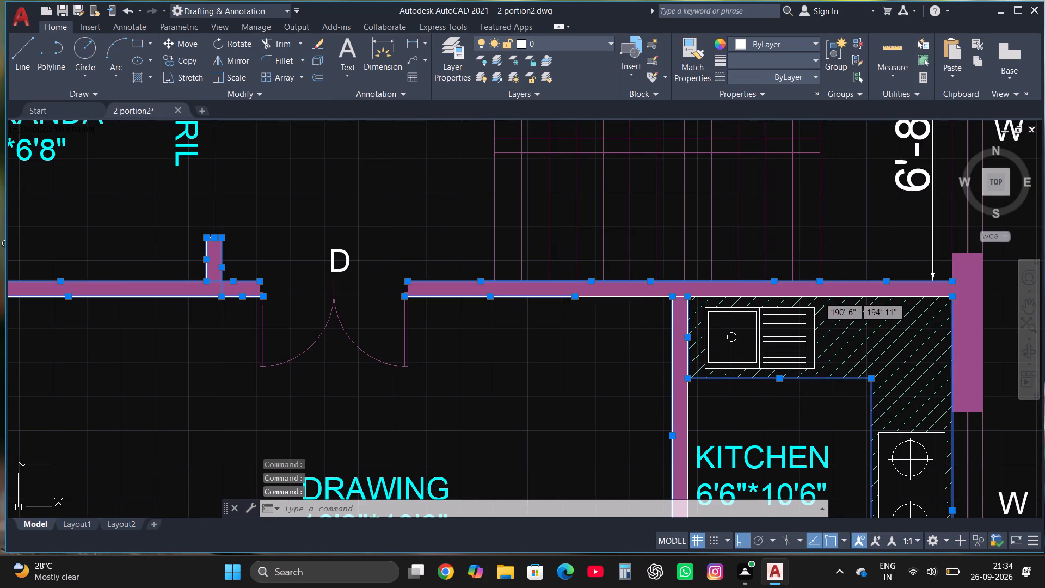
pyautogui.scroll(-1, 680, 348)
pyautogui.scroll(2, 872, 308)
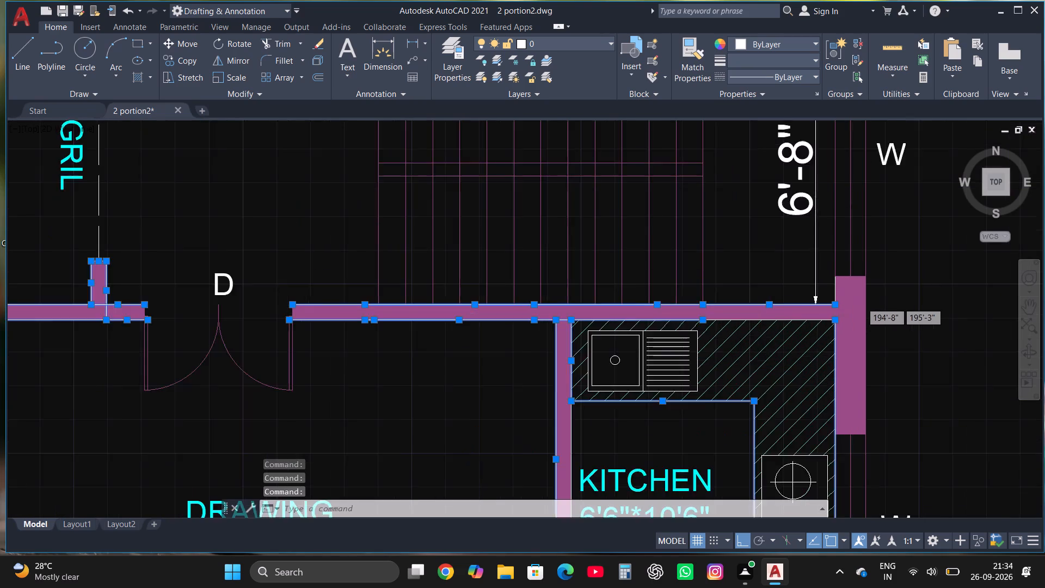
pyautogui.click(822, 280)
# Add the north portion's veranda–drawing room wall faces up to the double door and the grill stub outline to the selection.
pyautogui.scroll(-1, 791, 399)
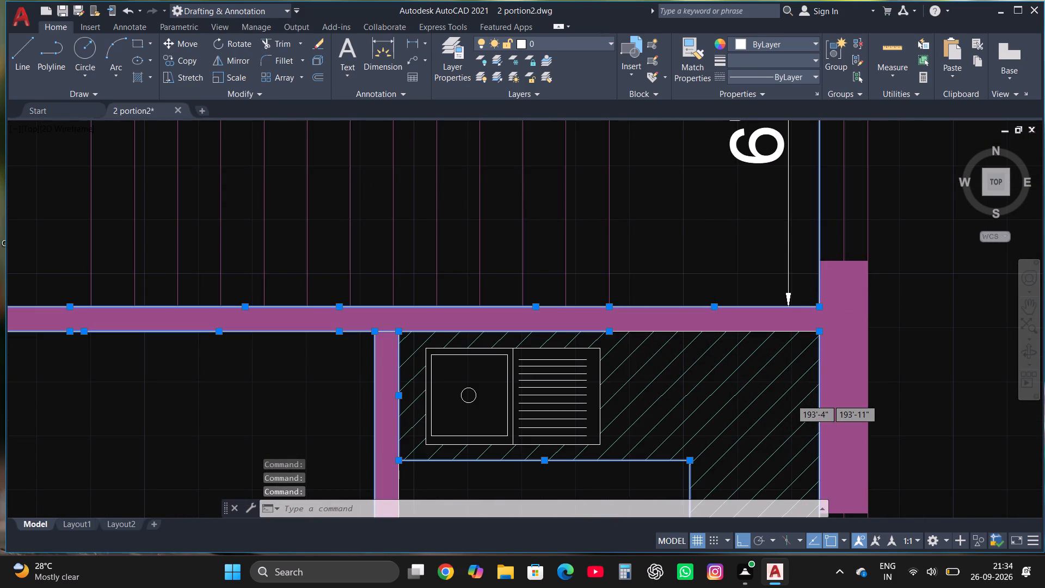
pyautogui.scroll(-2, 791, 399)
pyautogui.scroll(3, 456, 257)
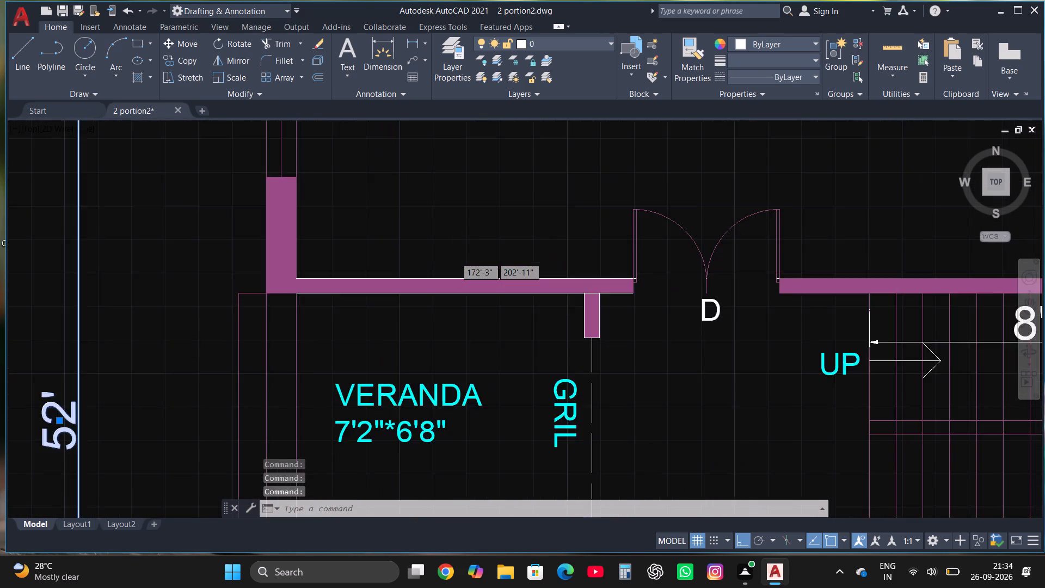
pyautogui.click(465, 289)
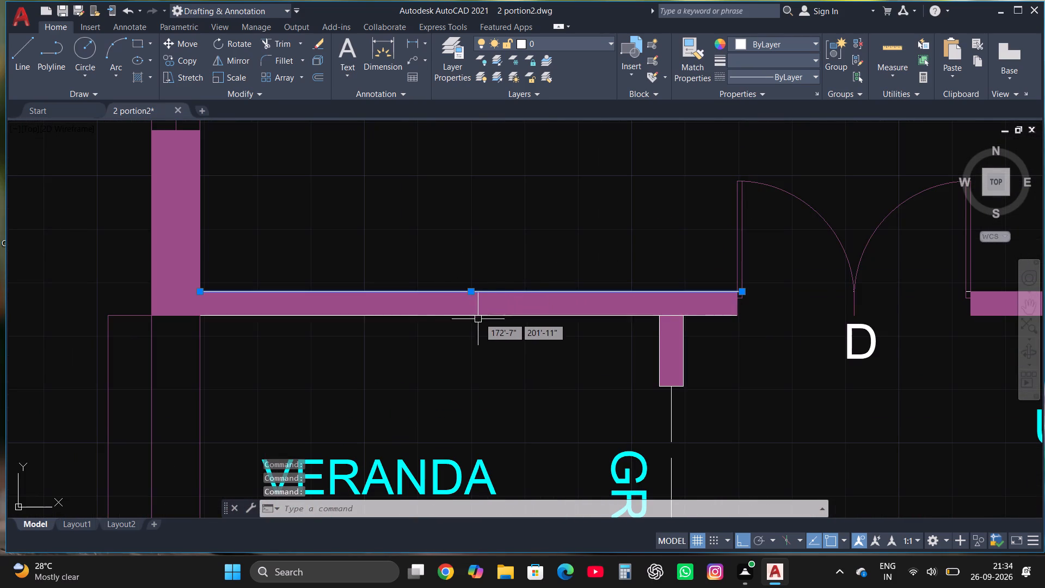
pyautogui.click(482, 316)
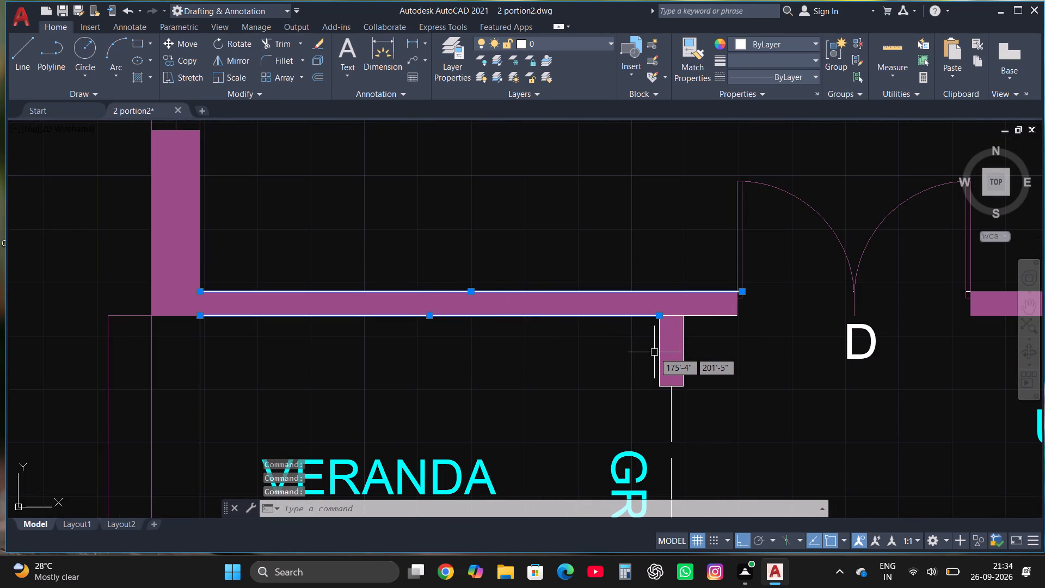
pyautogui.click(655, 352)
pyautogui.click(657, 353)
pyautogui.click(660, 351)
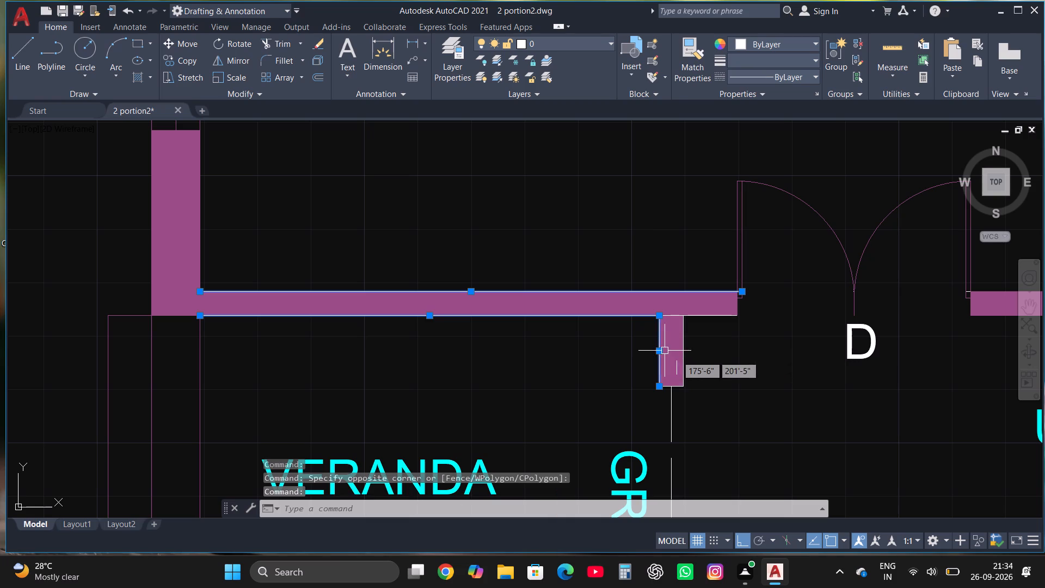
pyautogui.click(684, 360)
pyautogui.click(676, 385)
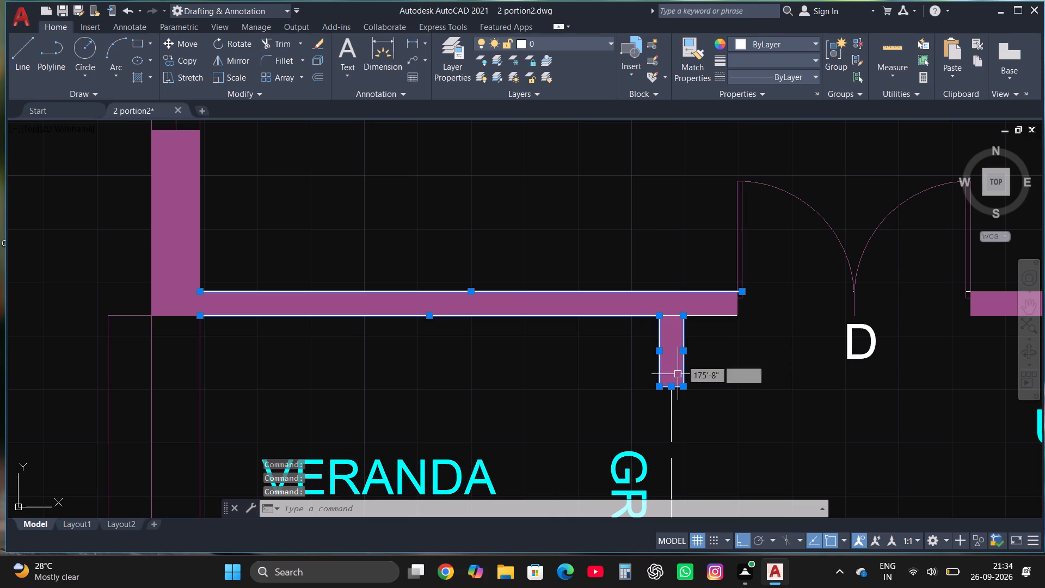
pyautogui.click(698, 316)
# Add the north portion's west bedroom–drawing room wall faces and the wall lines south of the WC+BATH lobby to the selection.
pyautogui.scroll(-2, 599, 372)
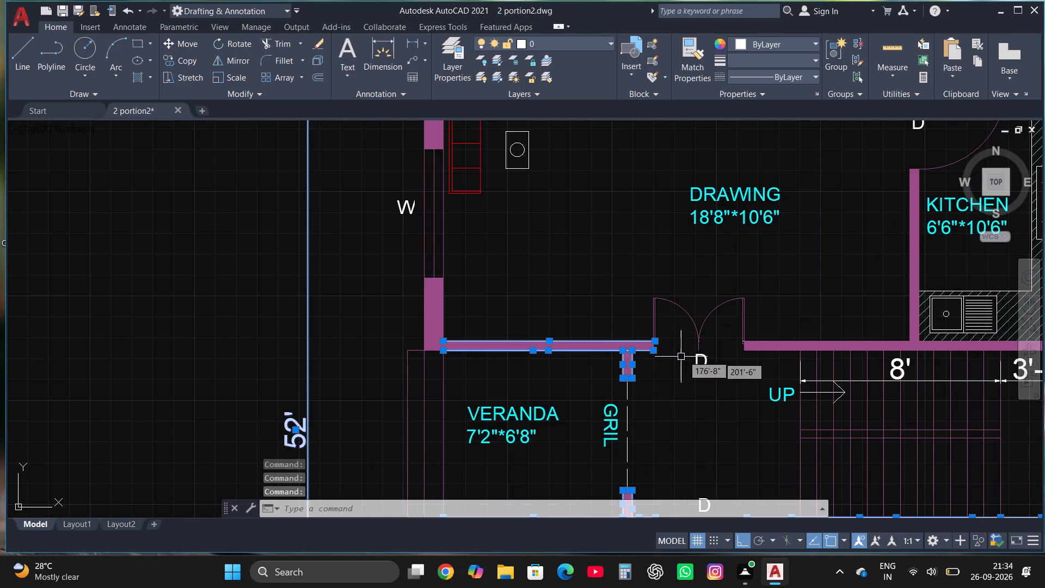
pyautogui.scroll(-1, 622, 400)
pyautogui.scroll(2, 593, 187)
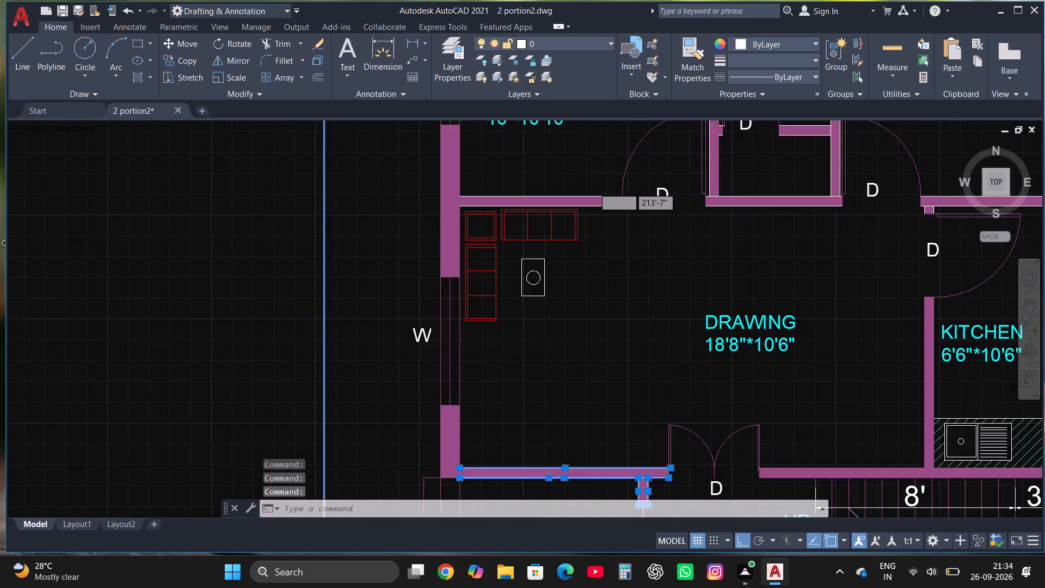
pyautogui.scroll(1, 593, 187)
pyautogui.click(594, 211)
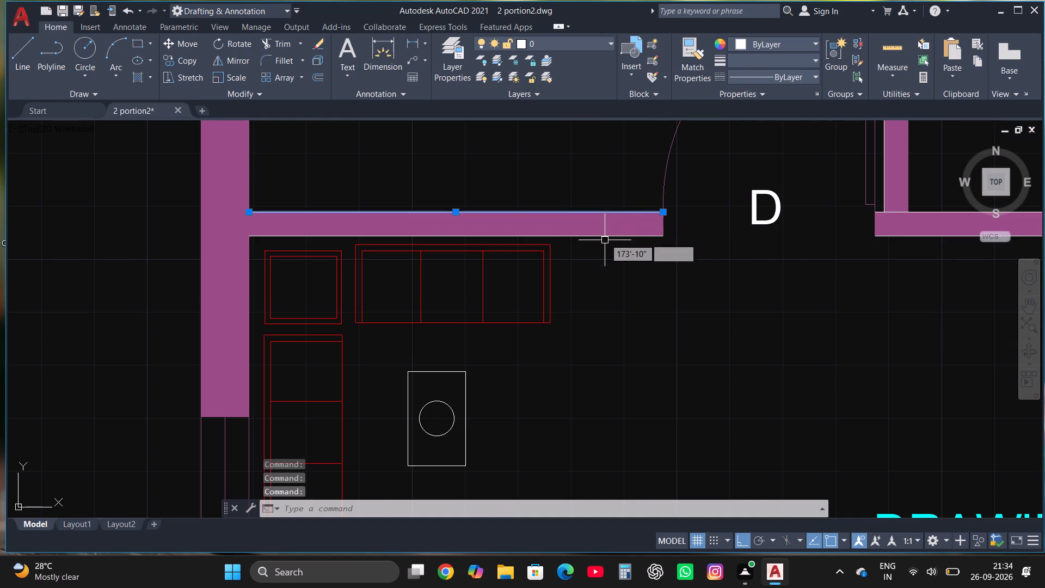
pyautogui.click(605, 238)
pyautogui.scroll(-4, 605, 314)
pyautogui.scroll(4, 706, 298)
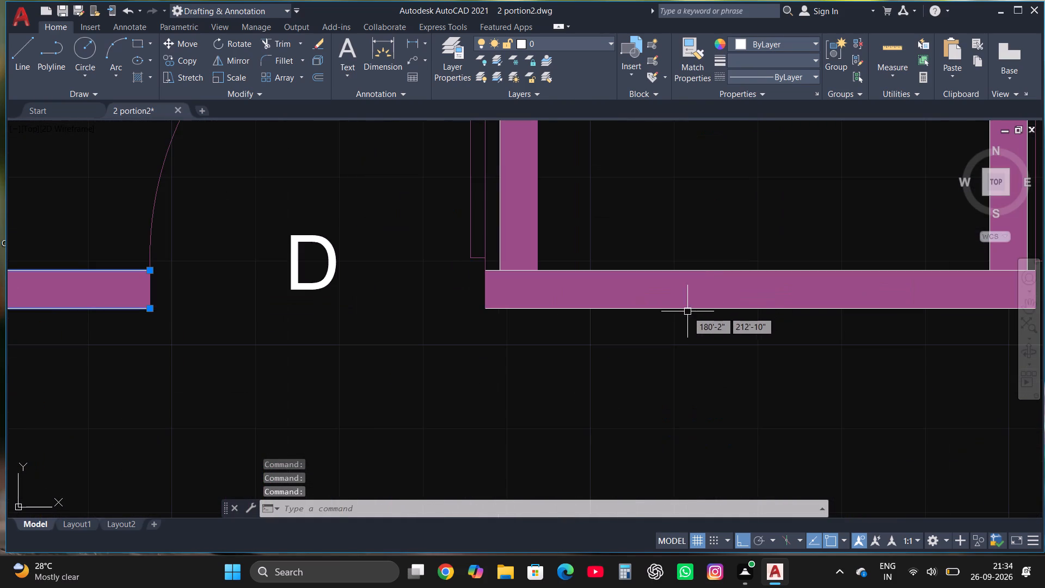
pyautogui.click(685, 310)
pyautogui.click(688, 269)
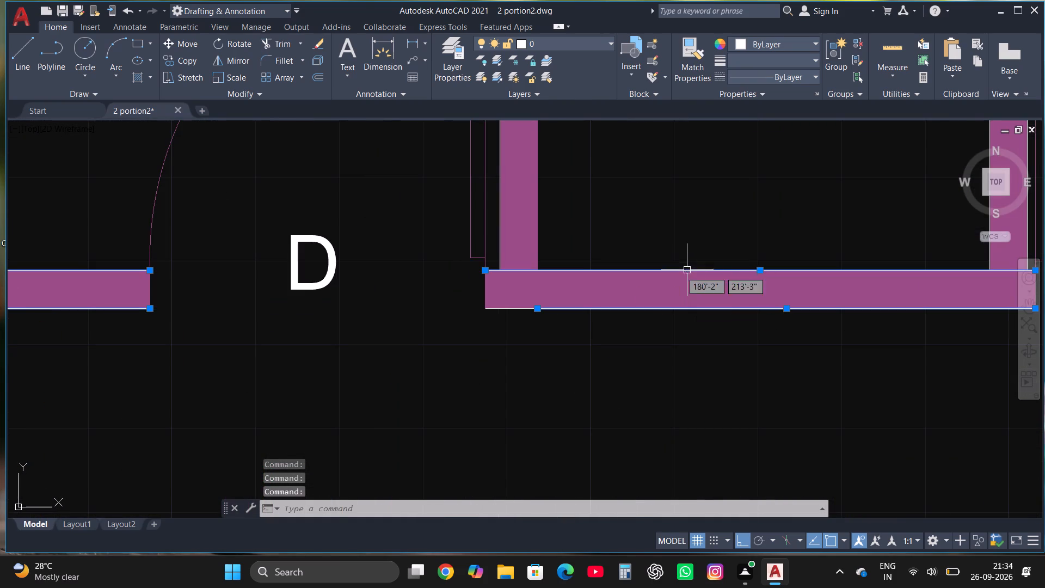
pyautogui.click(512, 308)
# Add both face lines of the north portion's WC+BATH east wall, including the lobby stretch, to the selection.
pyautogui.scroll(-2, 457, 346)
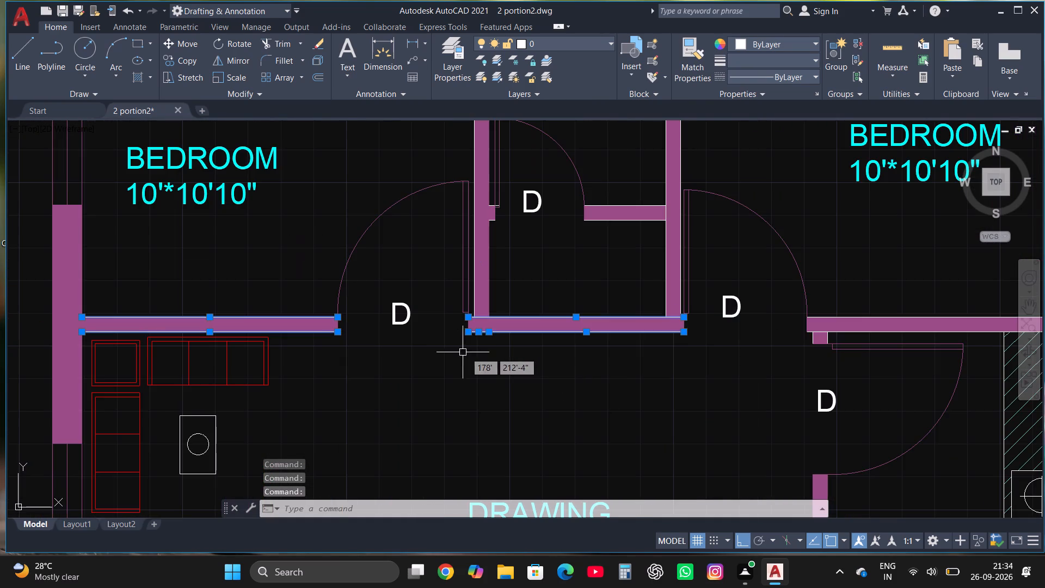
pyautogui.click(665, 285)
pyautogui.scroll(1, 679, 259)
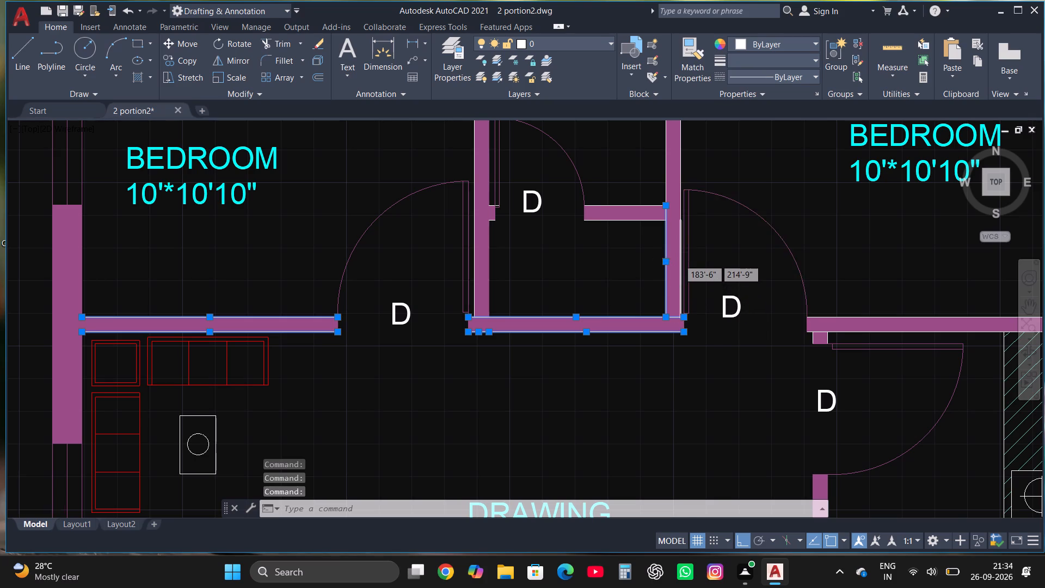
pyautogui.scroll(2, 679, 259)
pyautogui.click(677, 267)
pyautogui.scroll(-4, 662, 384)
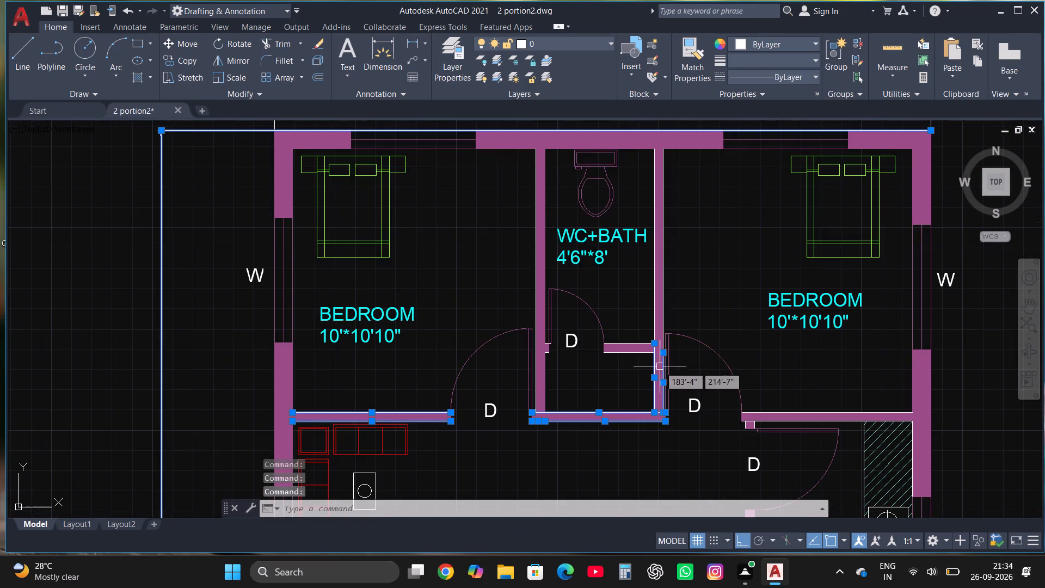
pyautogui.scroll(2, 669, 311)
pyautogui.click(650, 310)
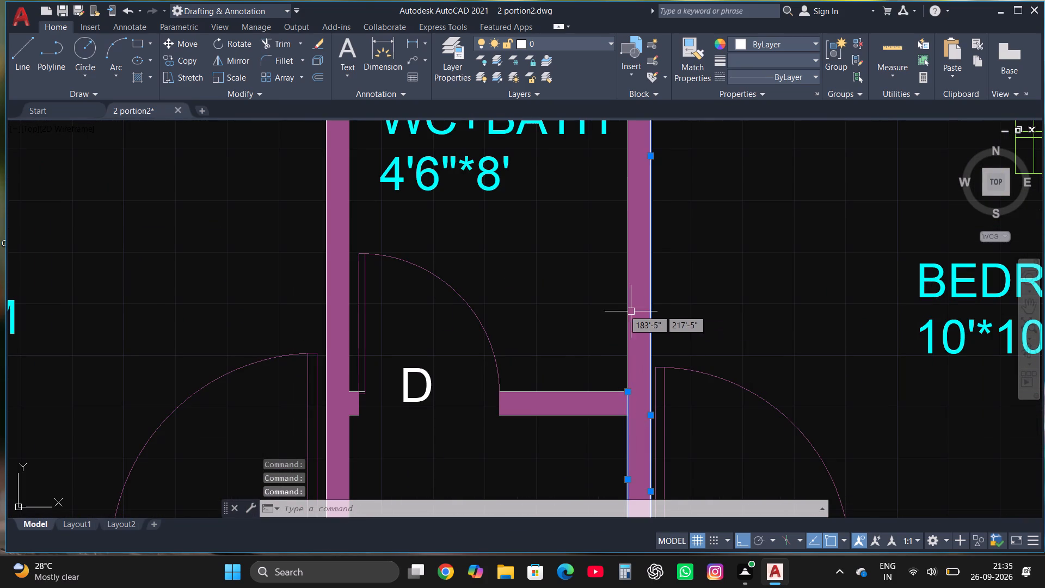
pyautogui.click(628, 308)
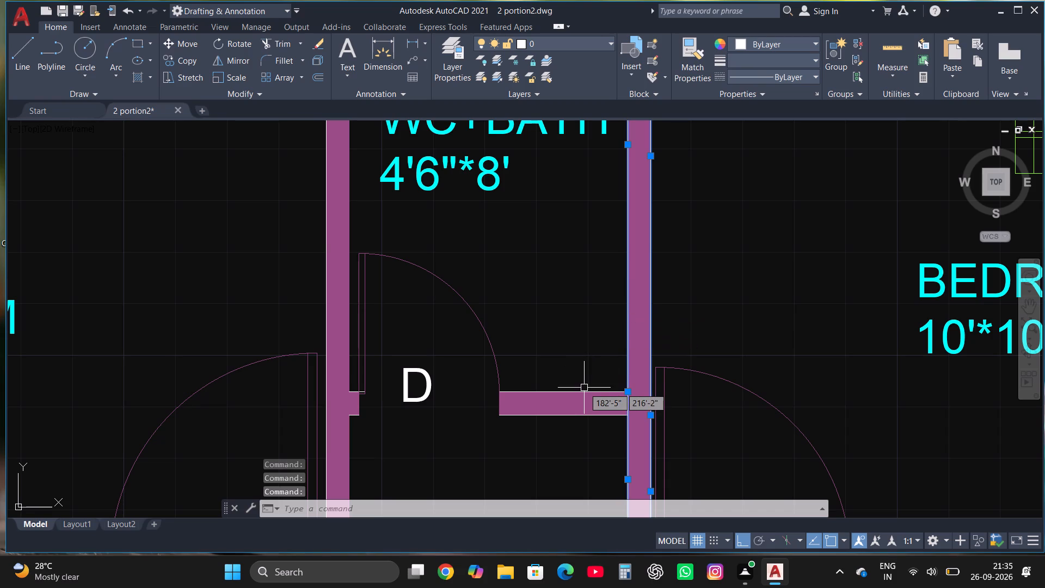
# Add both face lines of the north portion's WC+BATH door wall east of the opening to the selection.
pyautogui.click(583, 389)
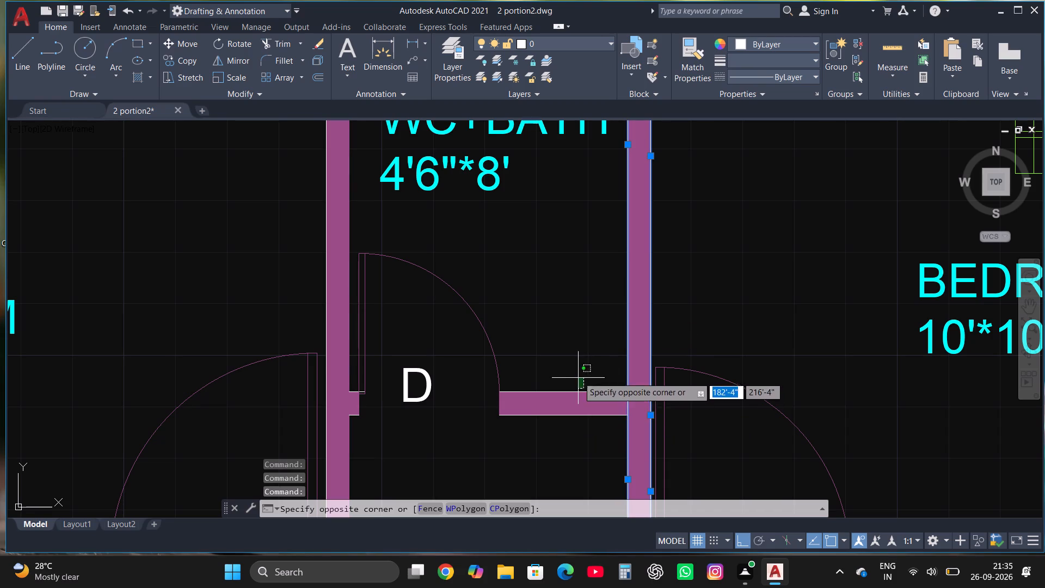
pyautogui.click(578, 377)
pyautogui.click(582, 390)
pyautogui.click(572, 416)
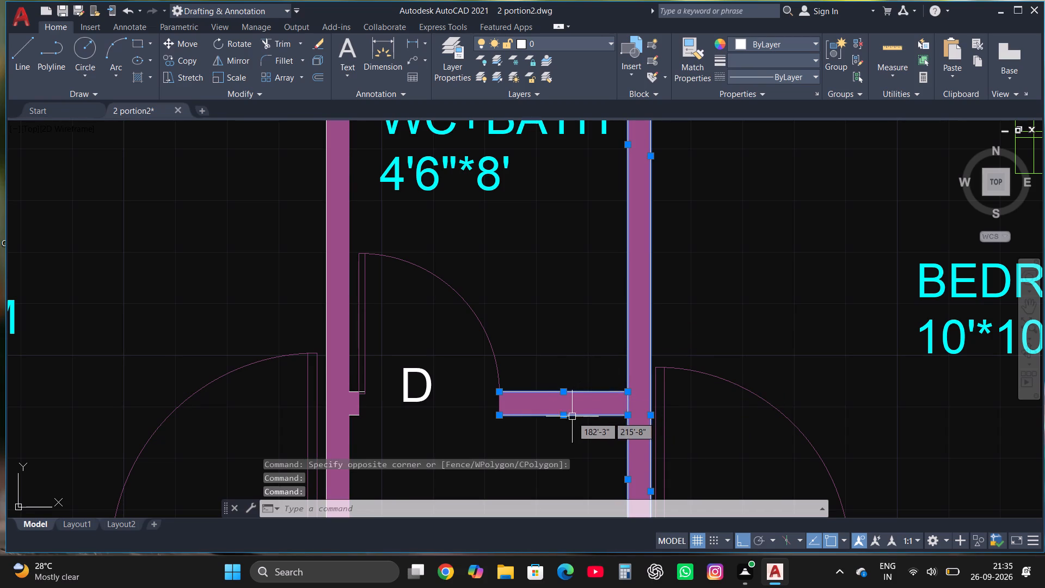
pyautogui.scroll(-2, 703, 337)
pyautogui.scroll(2, 573, 387)
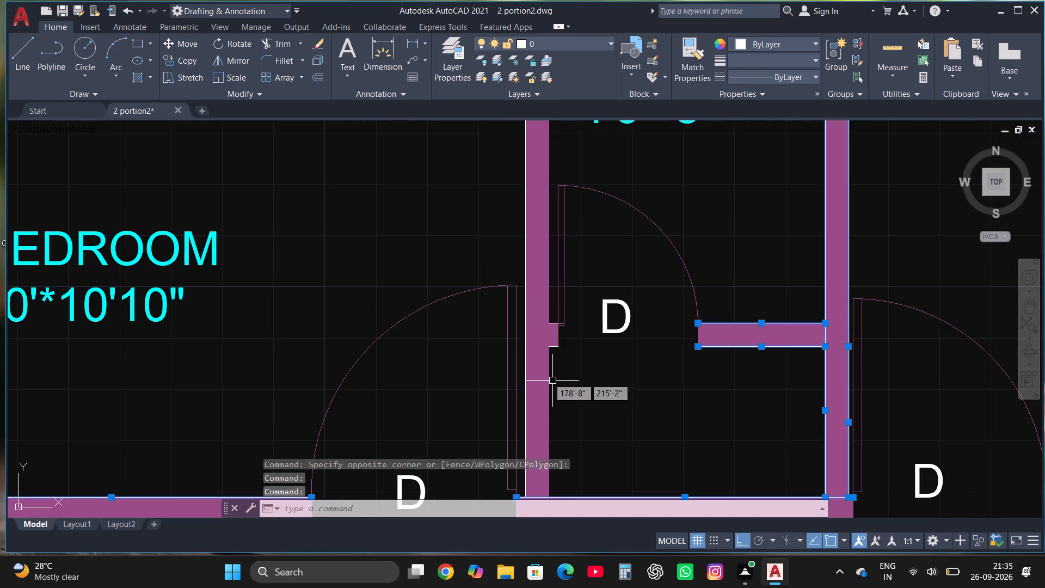
# Add the north WC+BATH west wall's bedroom face and door stub lines to the selection, and move everything selected to the WALL layer.
pyautogui.click(525, 361)
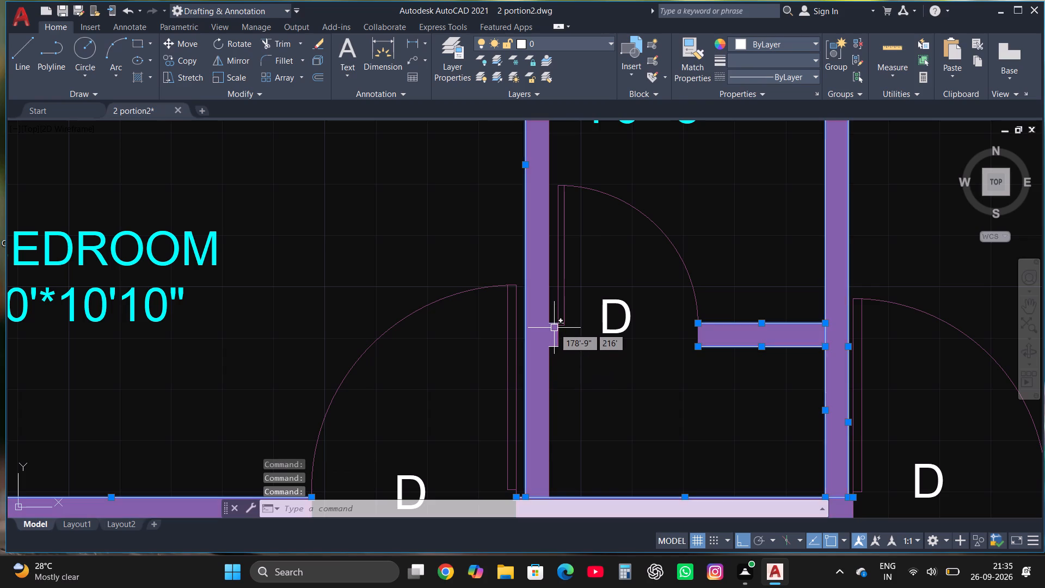
pyautogui.scroll(2, 554, 325)
pyautogui.click(547, 325)
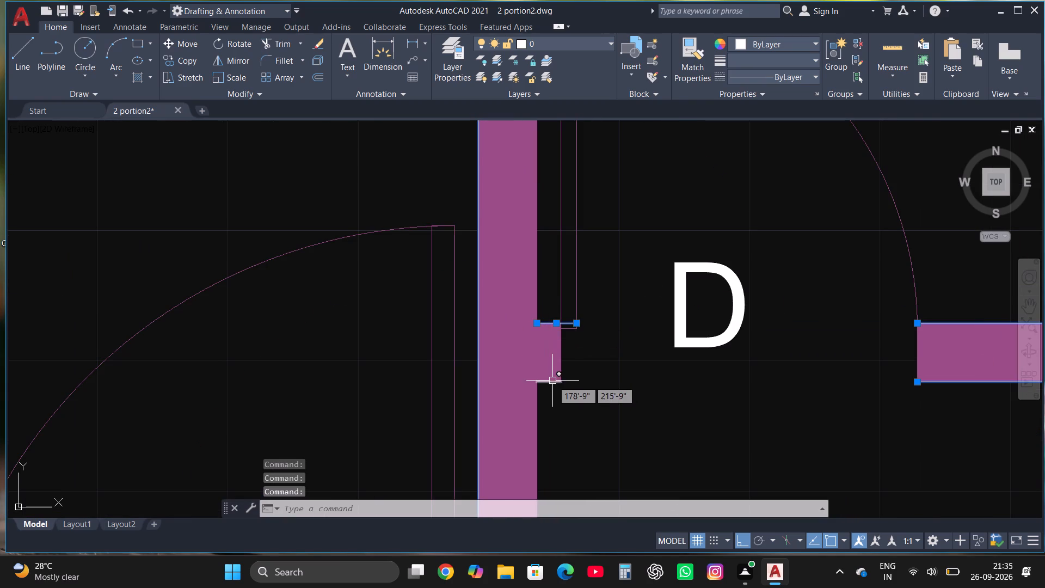
pyautogui.click(553, 382)
pyautogui.scroll(-6, 540, 429)
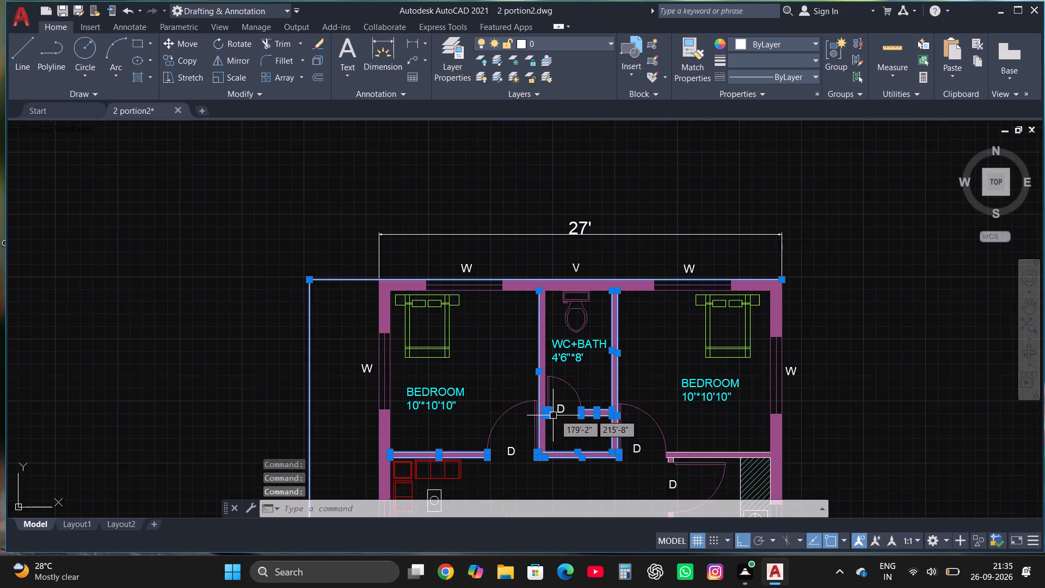
pyautogui.click(556, 40)
pyautogui.click(554, 171)
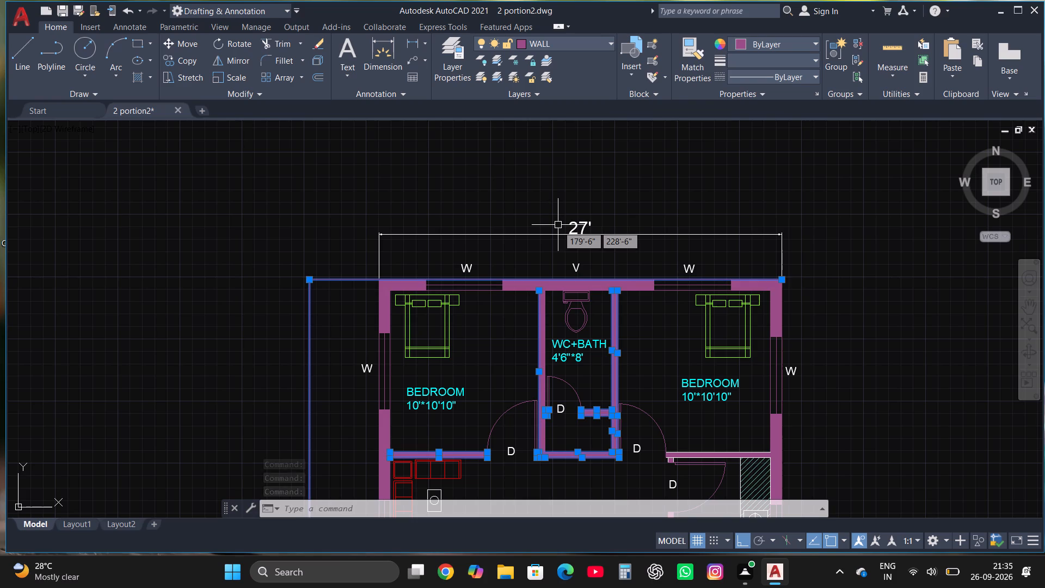
pyautogui.press('Escape')
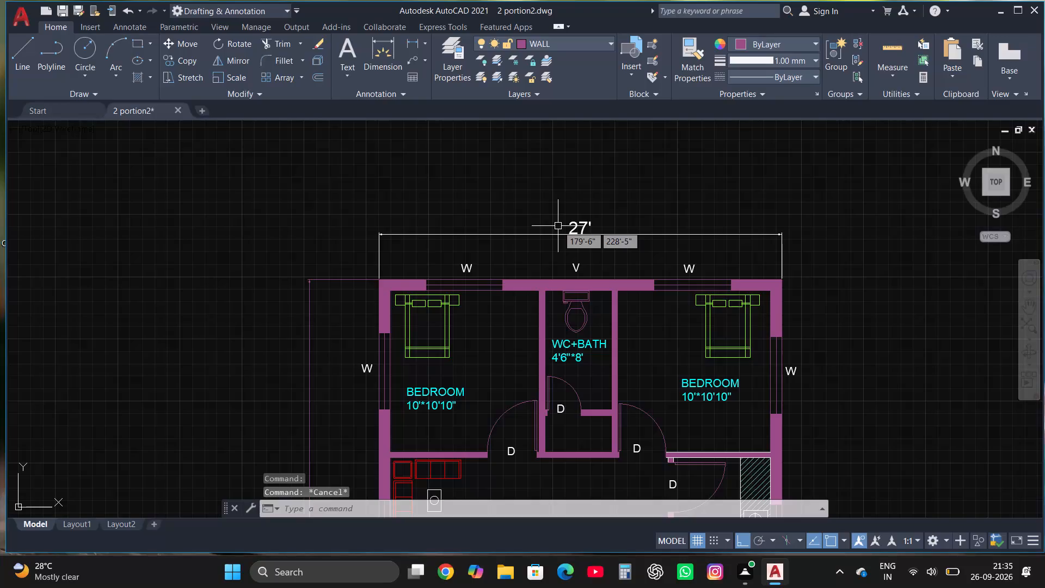
# Move the north portion's bedroom–kitchen wall faces, kitchen door stub lines, counter front edge and kitchen east wall line to the WALL layer.
pyautogui.scroll(-2, 637, 258)
pyautogui.scroll(3, 697, 343)
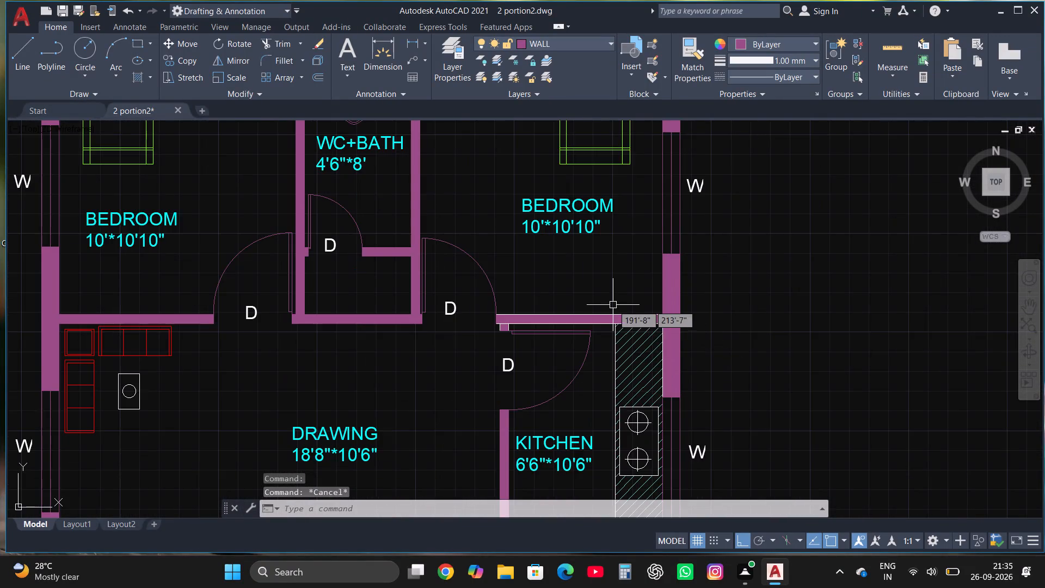
pyautogui.scroll(2, 613, 305)
pyautogui.click(596, 329)
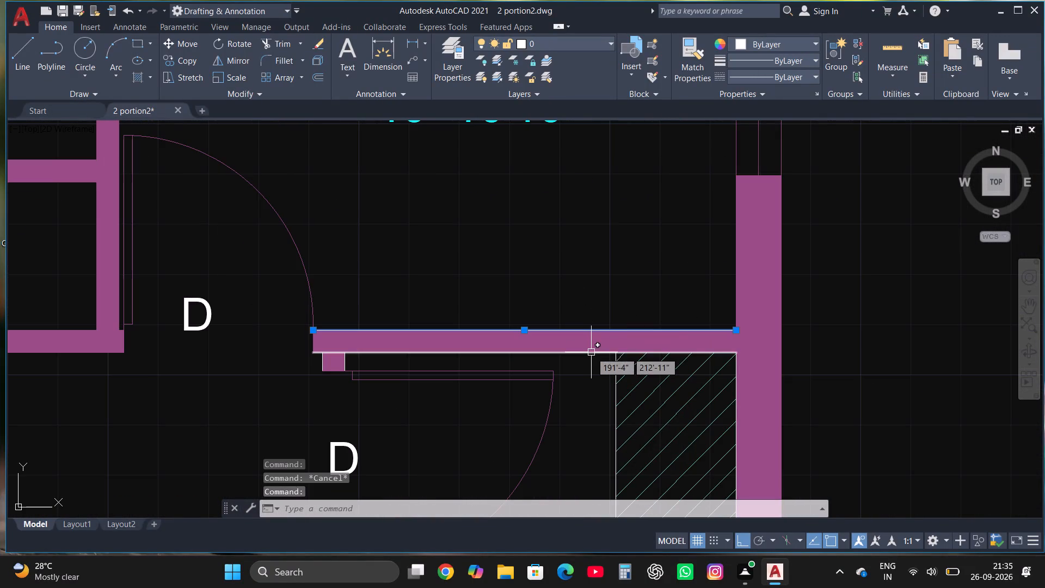
pyautogui.click(591, 352)
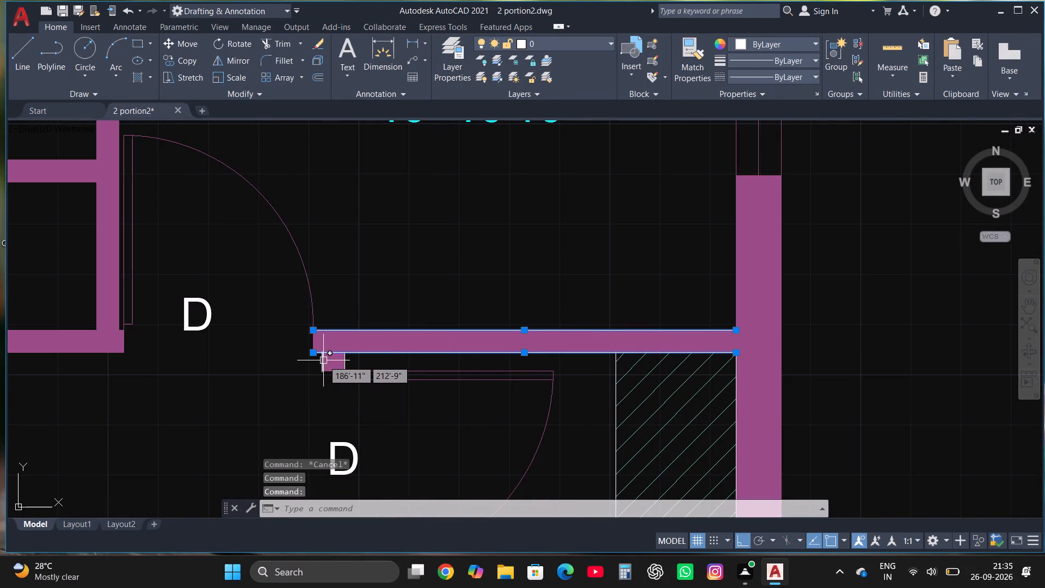
pyautogui.click(322, 360)
pyautogui.click(346, 360)
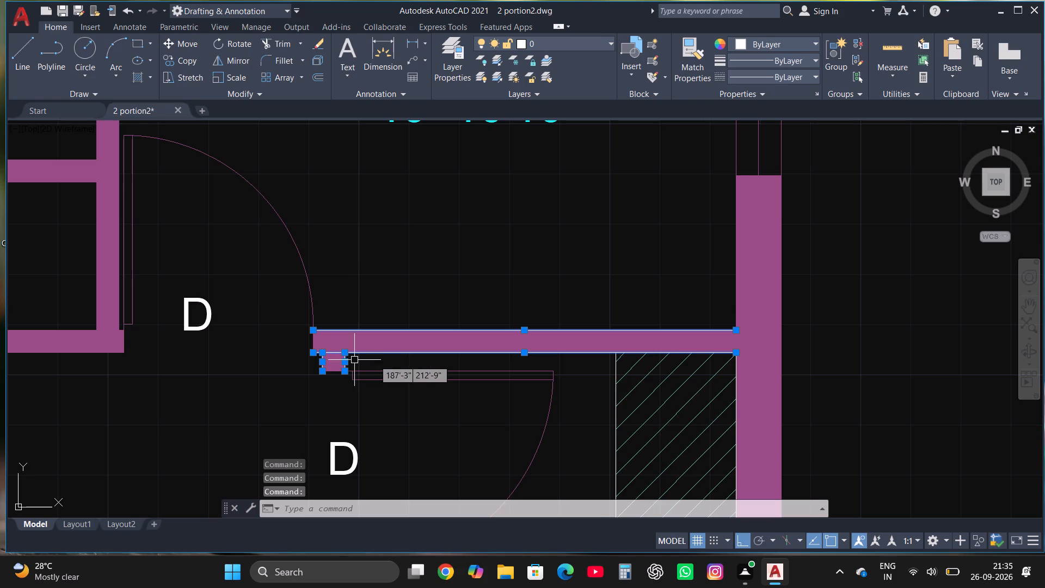
pyautogui.click(615, 371)
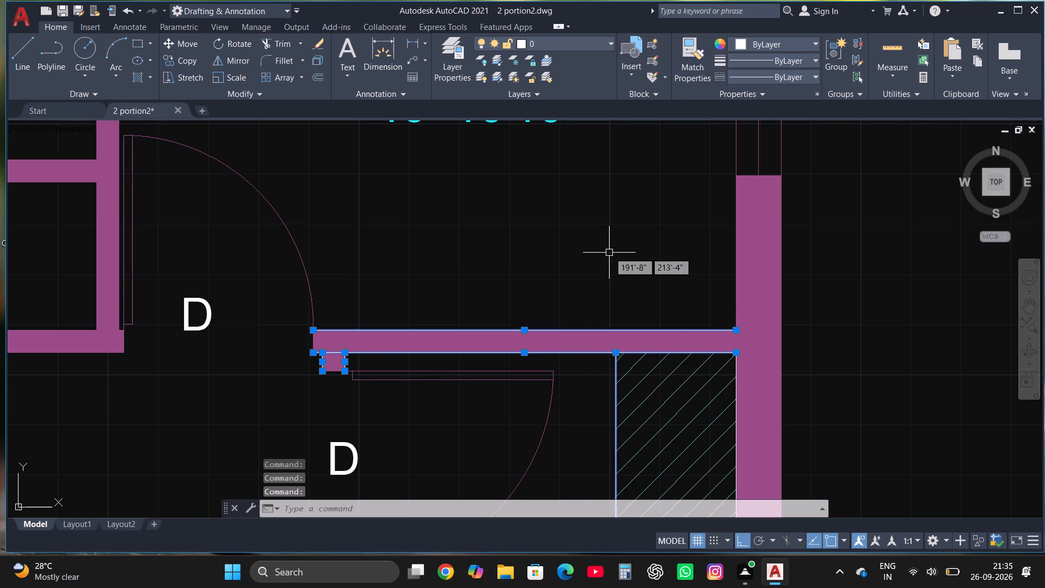
pyautogui.scroll(-2, 611, 252)
pyautogui.scroll(2, 667, 365)
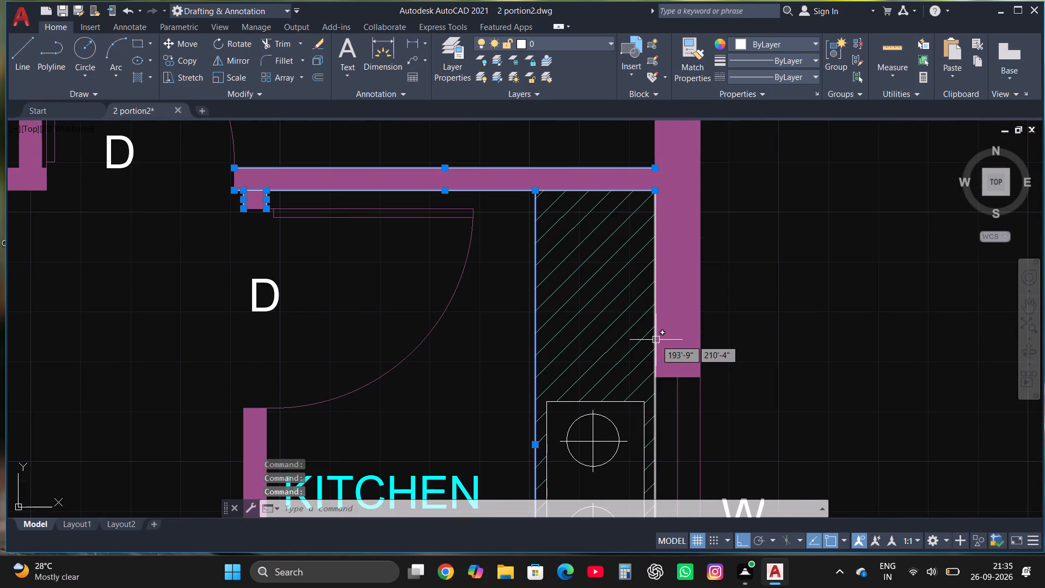
pyautogui.click(656, 339)
pyautogui.scroll(-2, 629, 201)
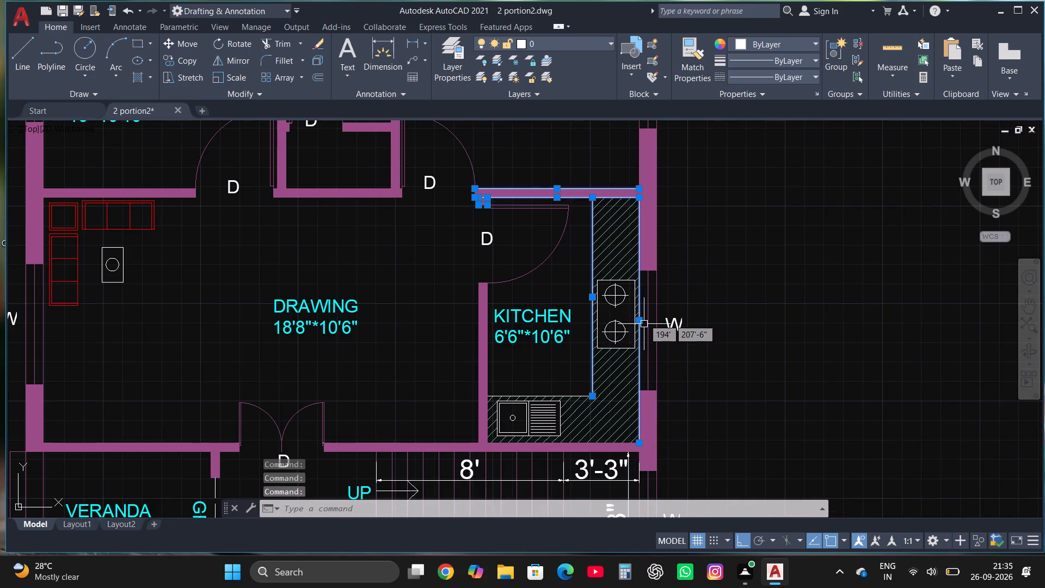
pyautogui.click(579, 45)
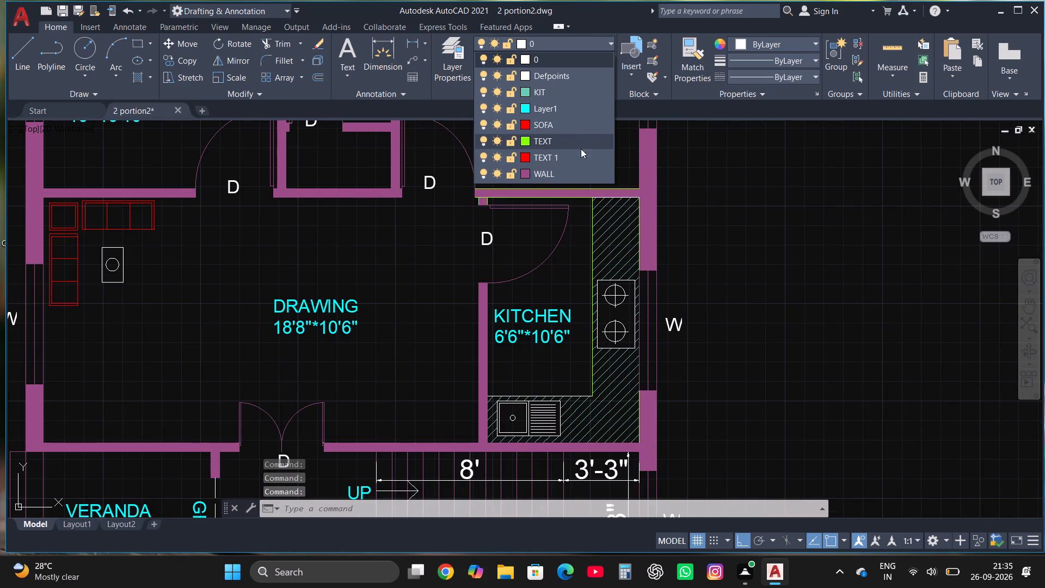
pyautogui.click(575, 173)
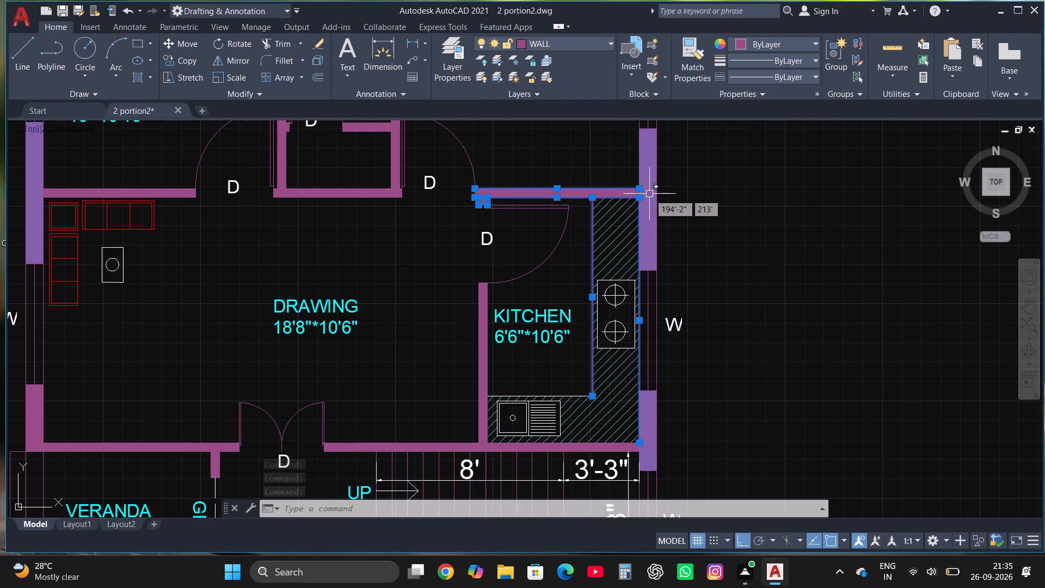
pyautogui.press('Escape')
# Move the line at the north kitchen counter's north end, with the window-selected wall fills and labels around it, to the WALL layer.
pyautogui.scroll(3, 578, 162)
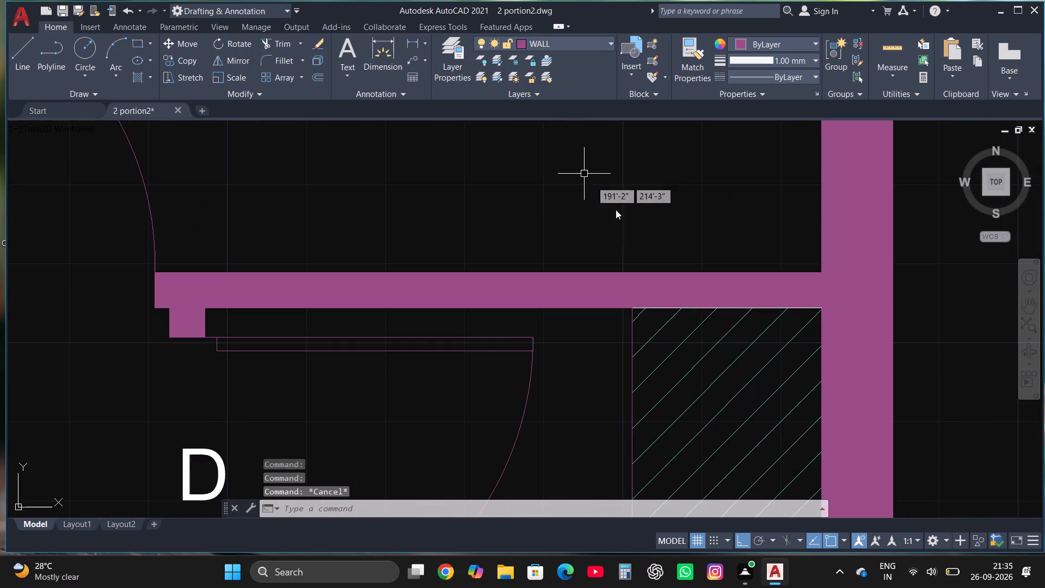
pyautogui.click(664, 305)
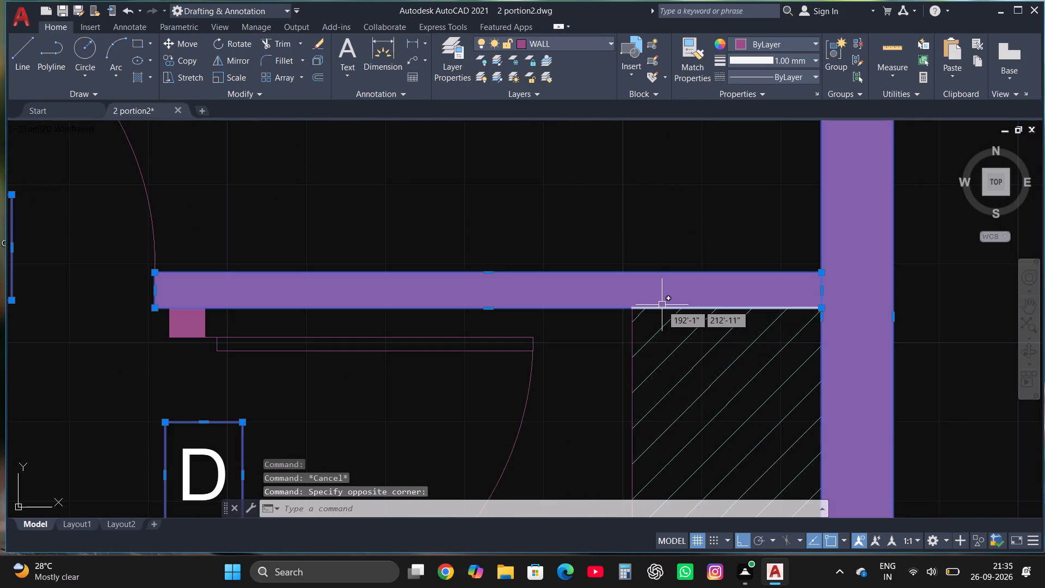
pyautogui.click(668, 308)
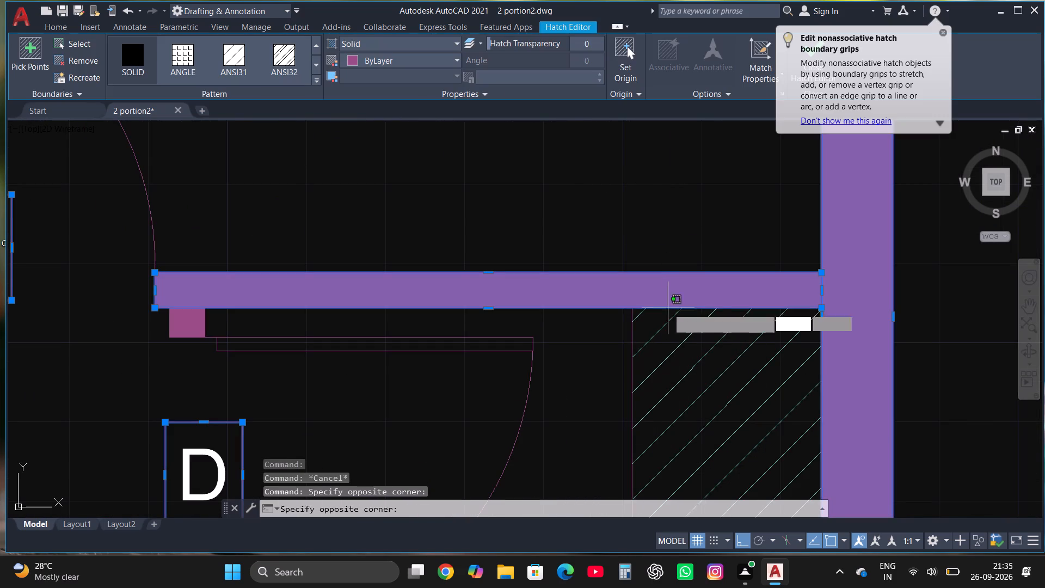
pyautogui.click(563, 39)
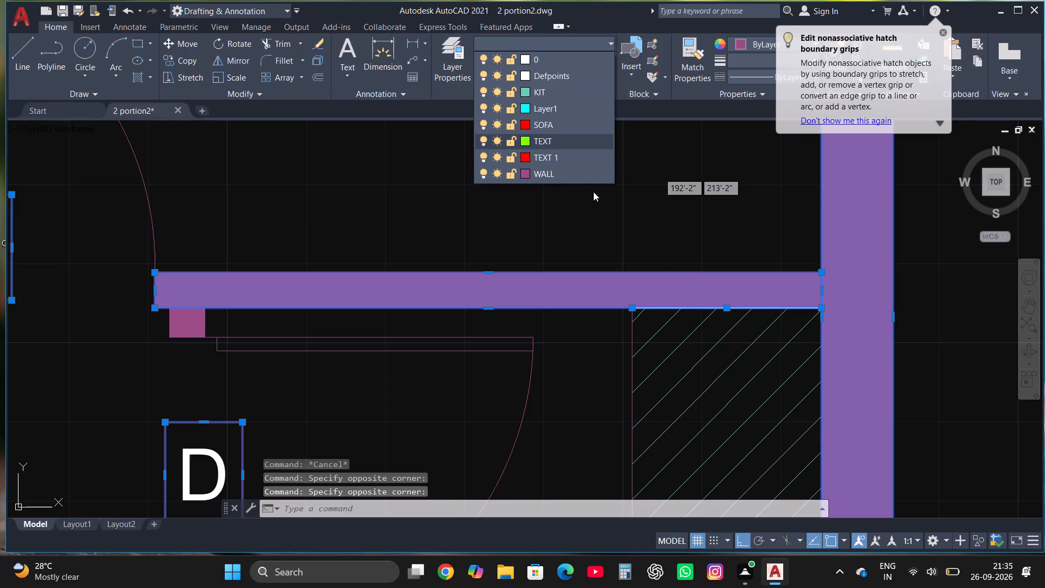
pyautogui.click(579, 176)
pyautogui.scroll(-2, 628, 260)
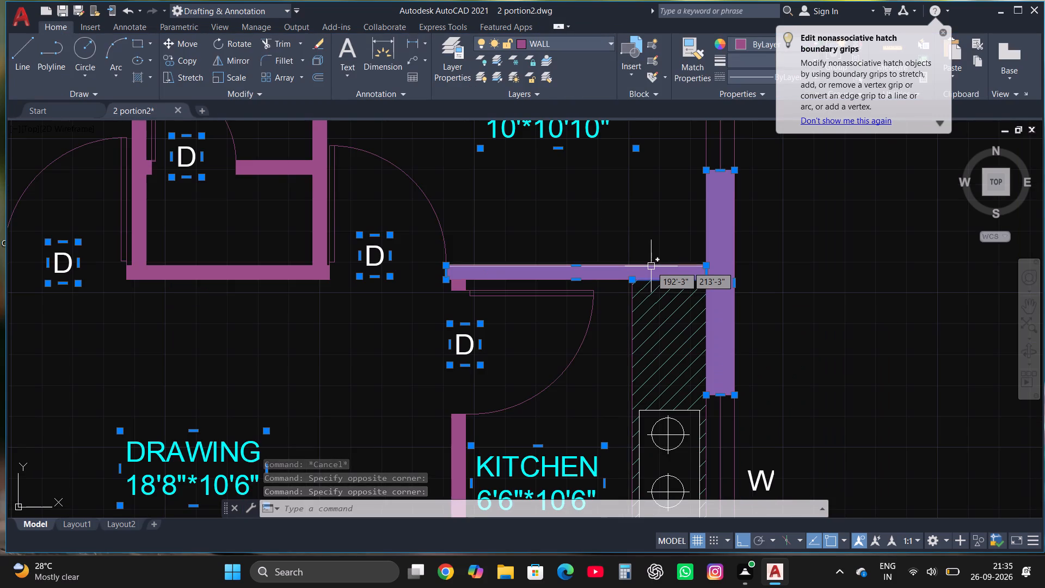
pyautogui.press('Escape')
# Select the north kitchen's sink counter edge and the south kitchen's lines along the staircase wall, drawing room wall and counter's south end.
pyautogui.scroll(-3, 647, 273)
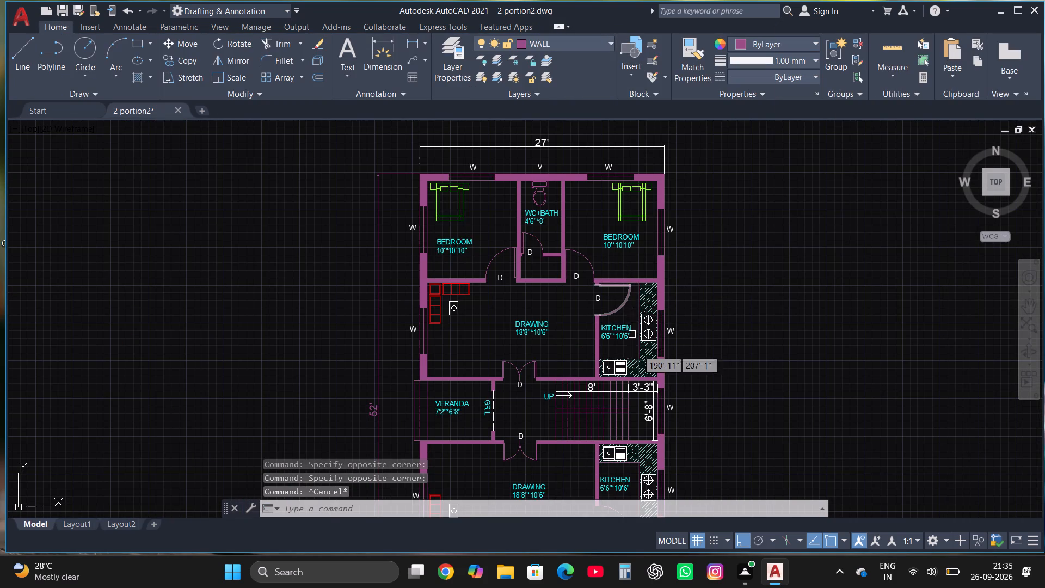
pyautogui.scroll(2, 639, 360)
pyautogui.click(622, 357)
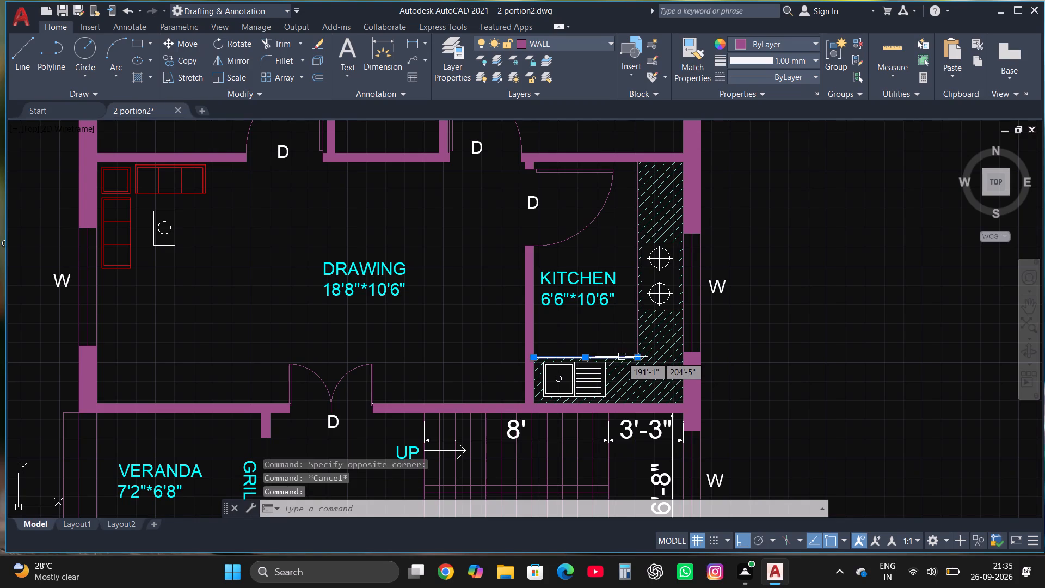
pyautogui.scroll(-2, 621, 328)
pyautogui.scroll(3, 642, 439)
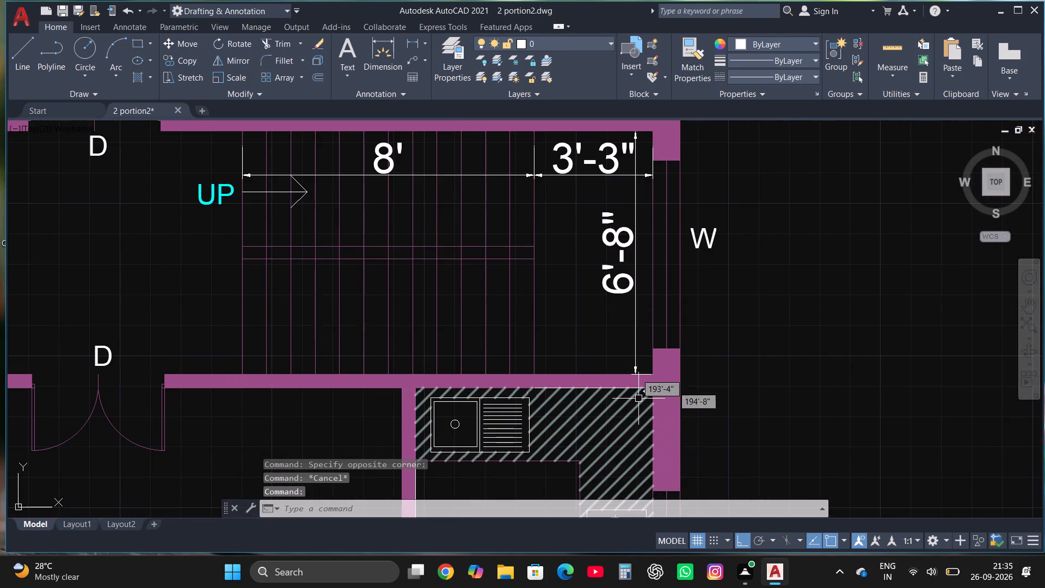
pyautogui.click(603, 389)
pyautogui.scroll(-1, 601, 313)
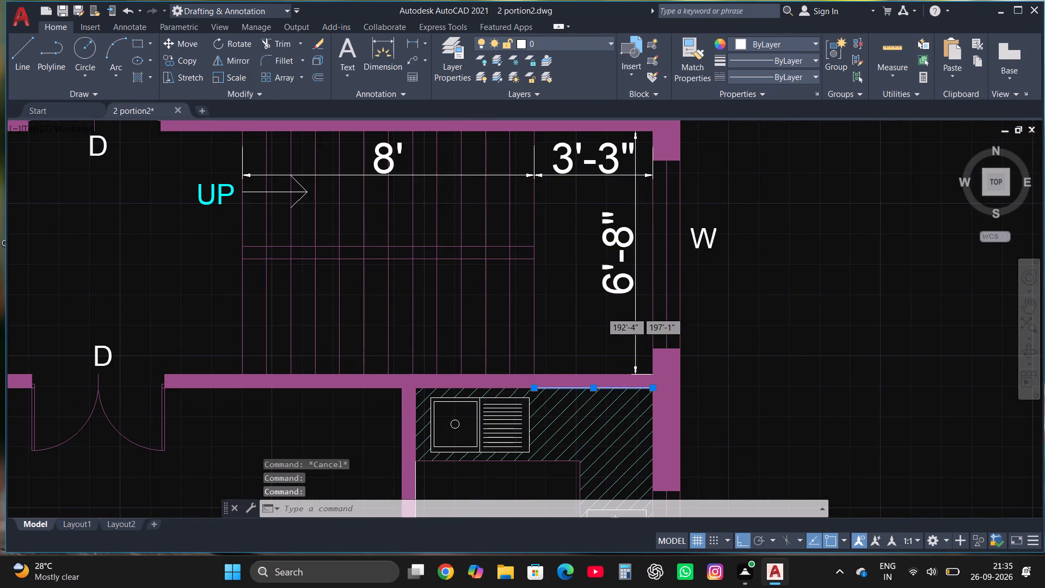
pyautogui.scroll(-3, 601, 313)
pyautogui.scroll(3, 582, 369)
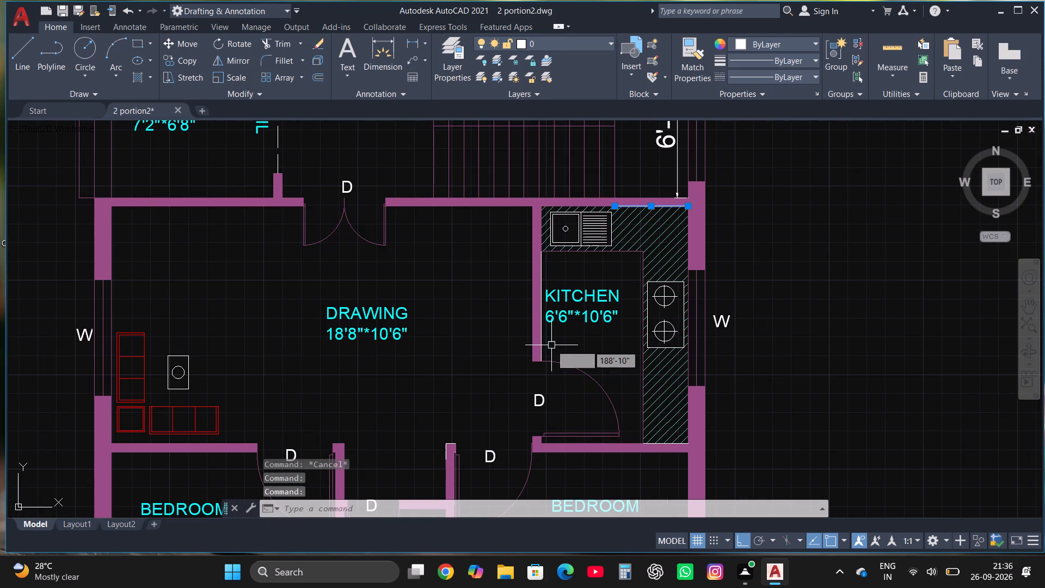
pyautogui.click(540, 338)
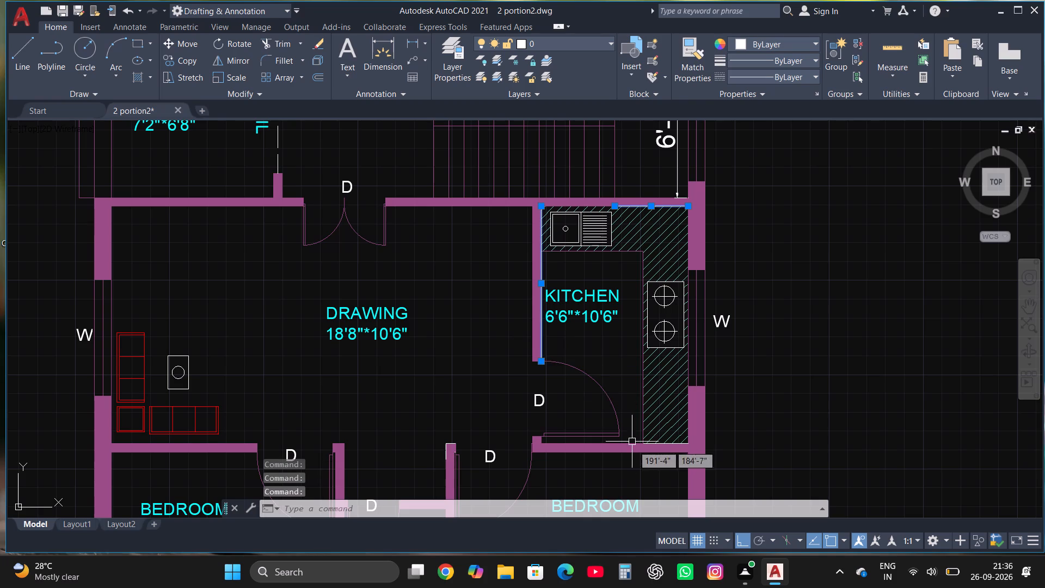
pyautogui.scroll(4, 649, 454)
pyautogui.click(649, 395)
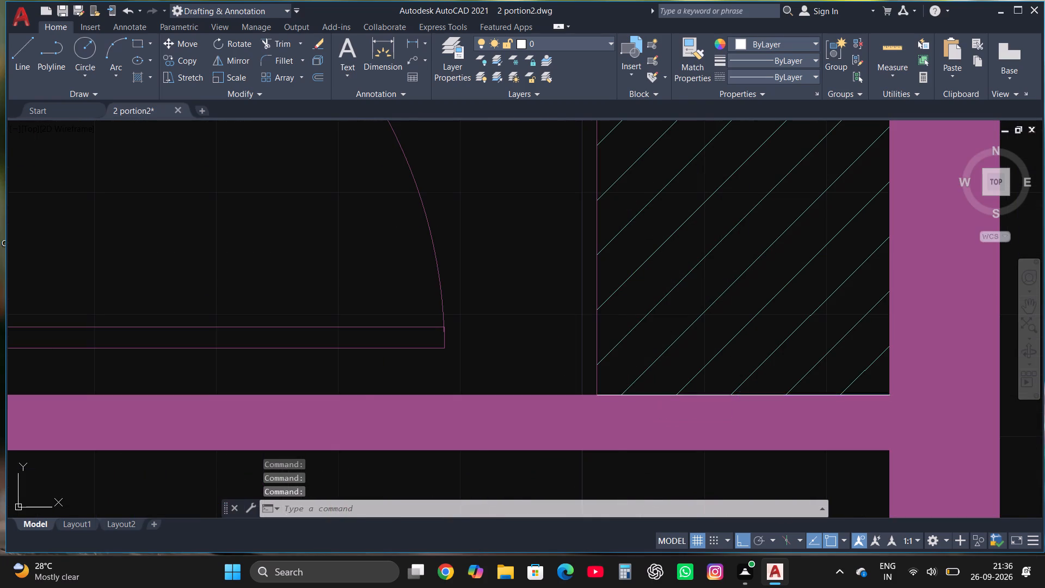
# Add the outline lines at the south WC+BATH east wall's north end to the selection, and move everything selected to the WALL layer.
pyautogui.scroll(-5, 635, 352)
pyautogui.scroll(1, 522, 367)
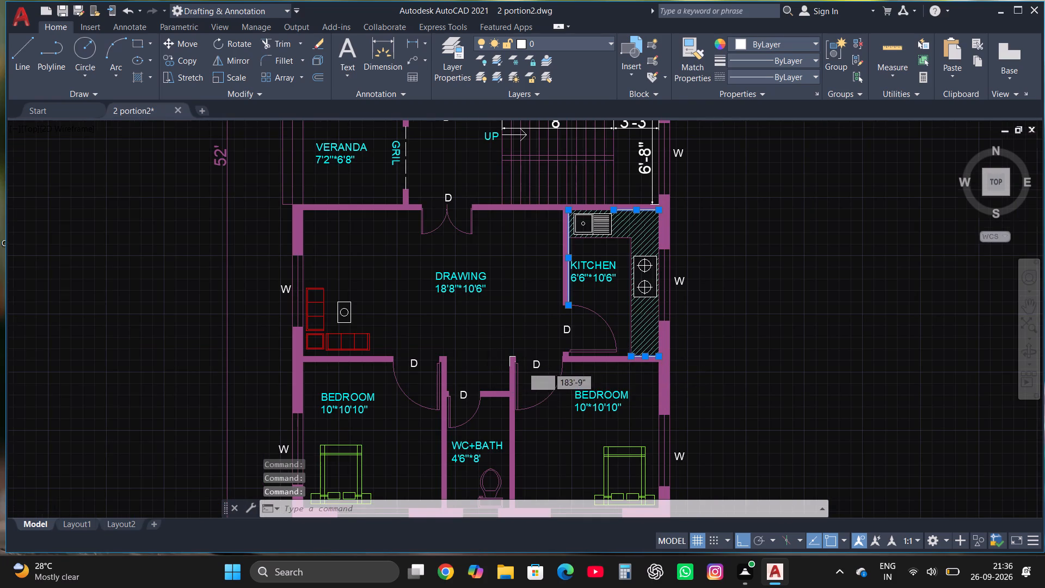
pyautogui.scroll(2, 522, 367)
pyautogui.scroll(1, 477, 347)
pyautogui.click(465, 318)
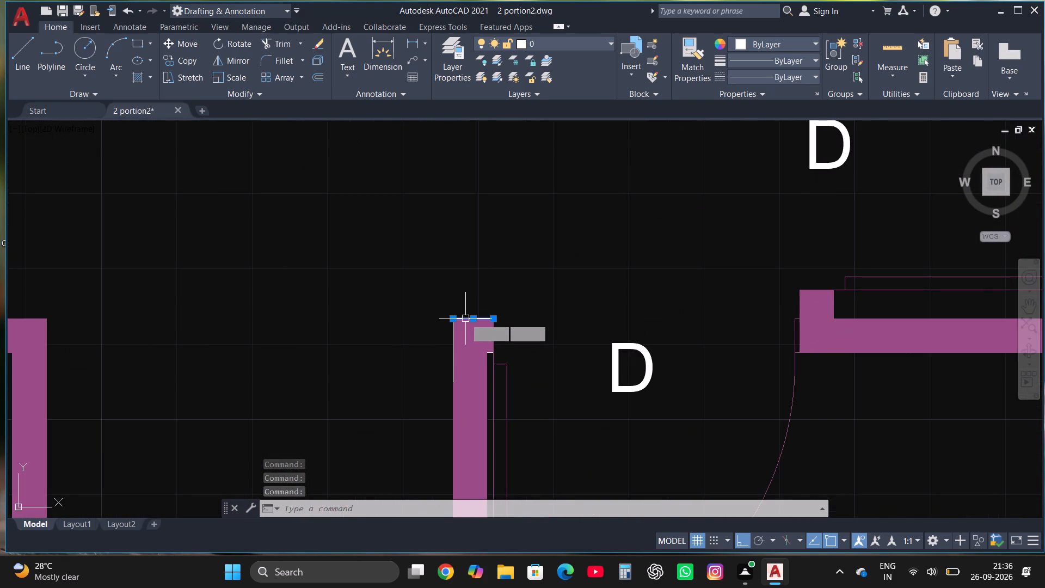
pyautogui.click(454, 344)
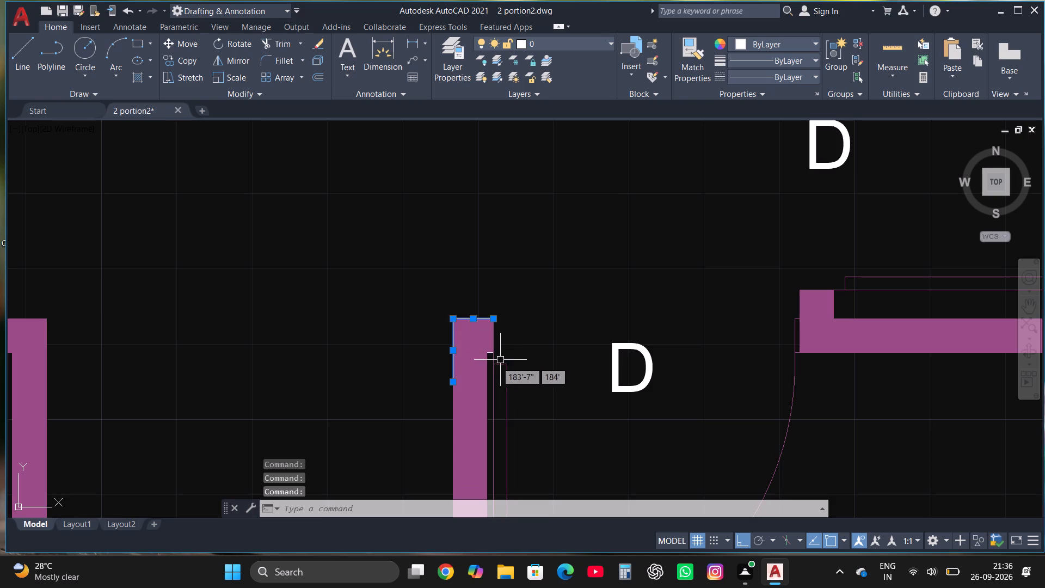
pyautogui.scroll(3, 493, 362)
pyautogui.click(467, 332)
pyautogui.scroll(-5, 538, 298)
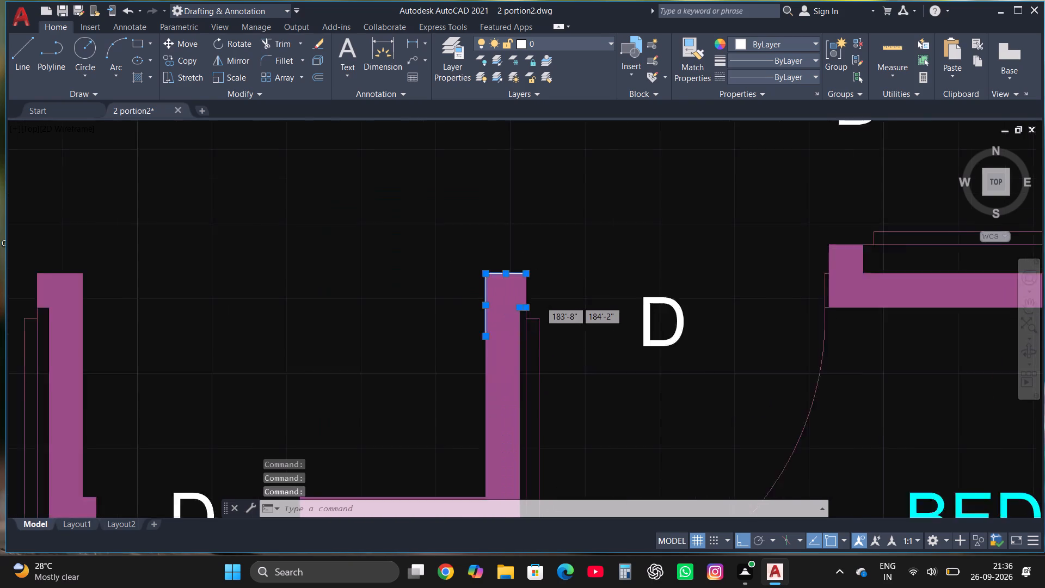
pyautogui.scroll(-3, 545, 295)
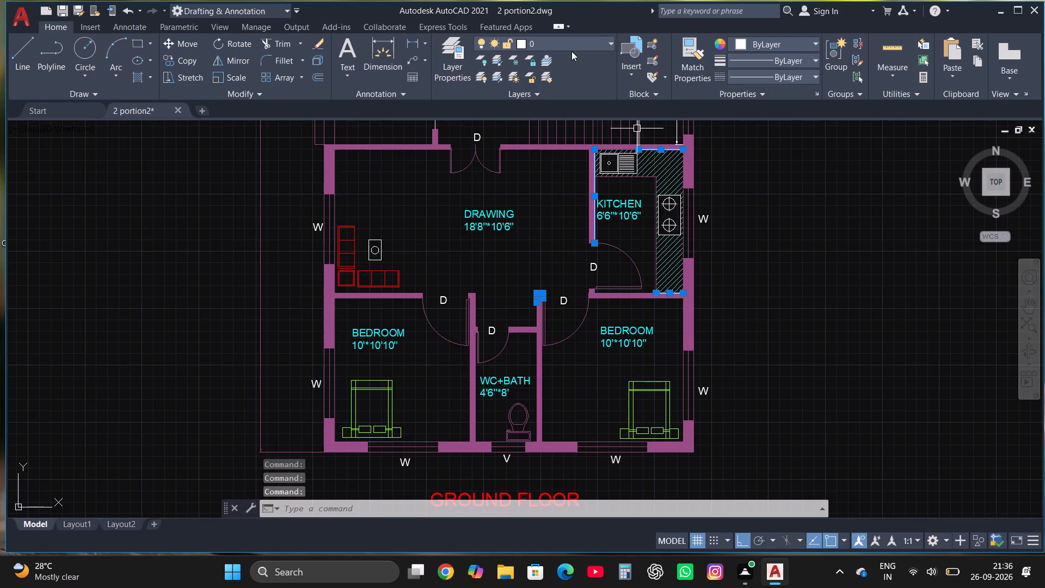
pyautogui.click(568, 45)
pyautogui.click(572, 168)
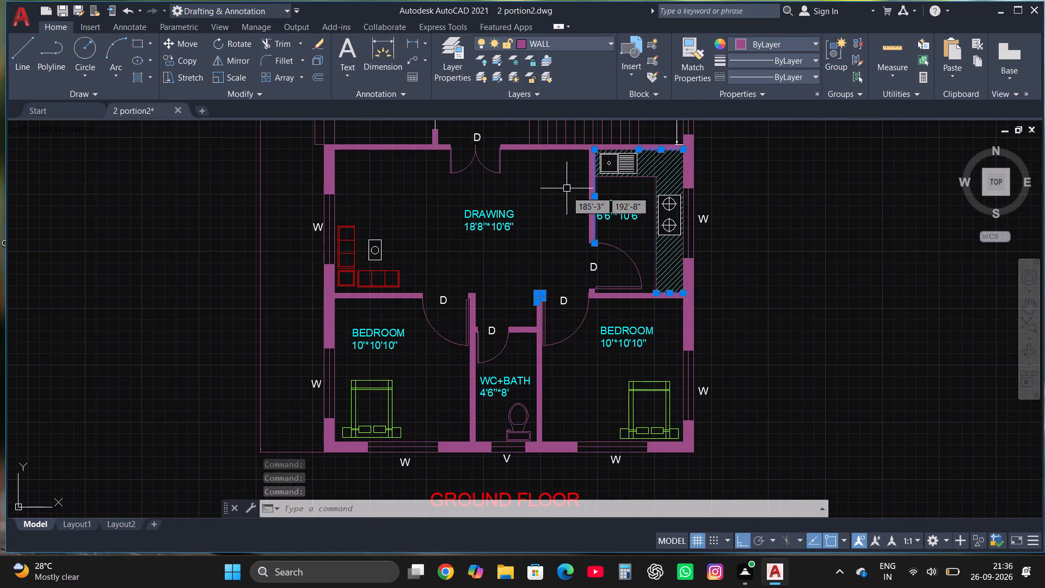
pyautogui.press('Escape')
# Move the dashed GRIL line between the veranda's wall stubs to the SOFA layer.
pyautogui.scroll(-1, 617, 325)
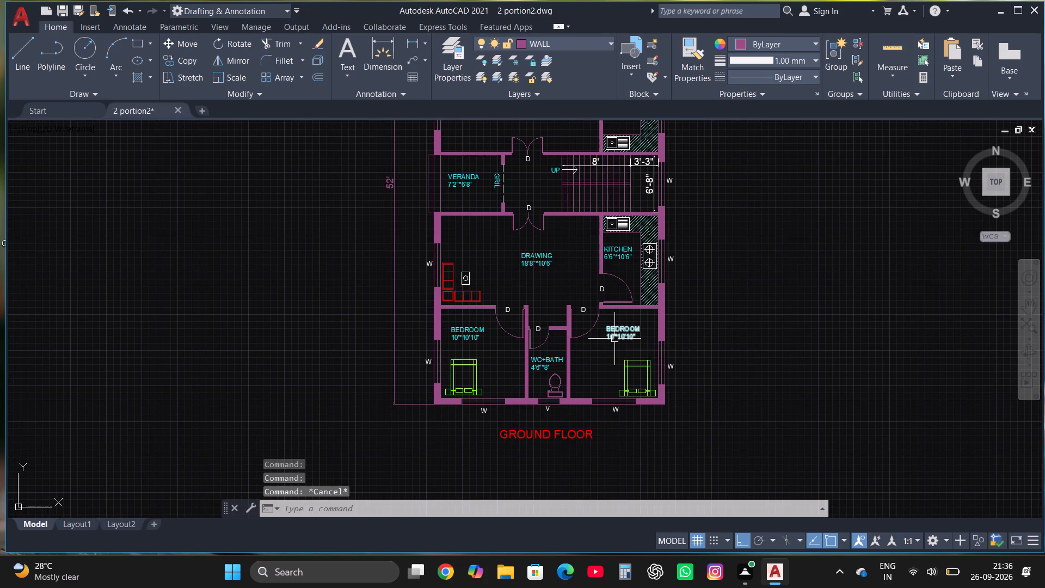
pyautogui.scroll(3, 505, 171)
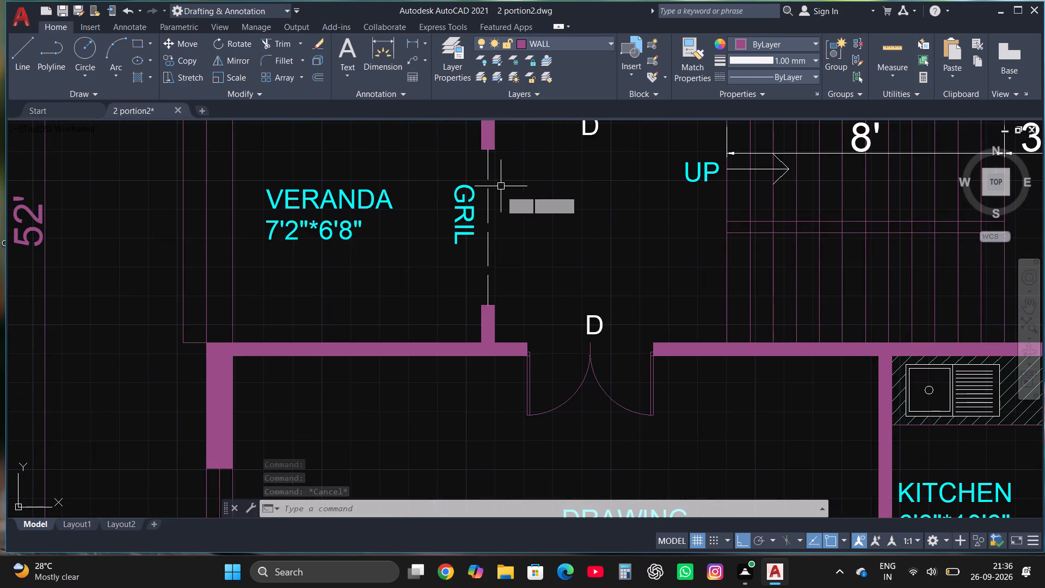
pyautogui.click(489, 208)
pyautogui.click(581, 44)
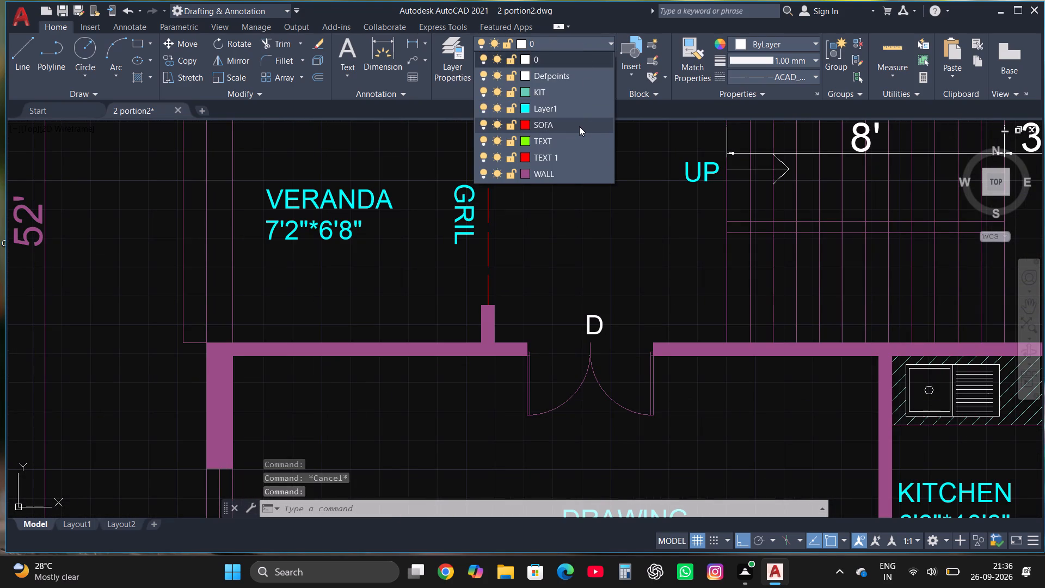
pyautogui.click(579, 125)
pyautogui.press('Escape')
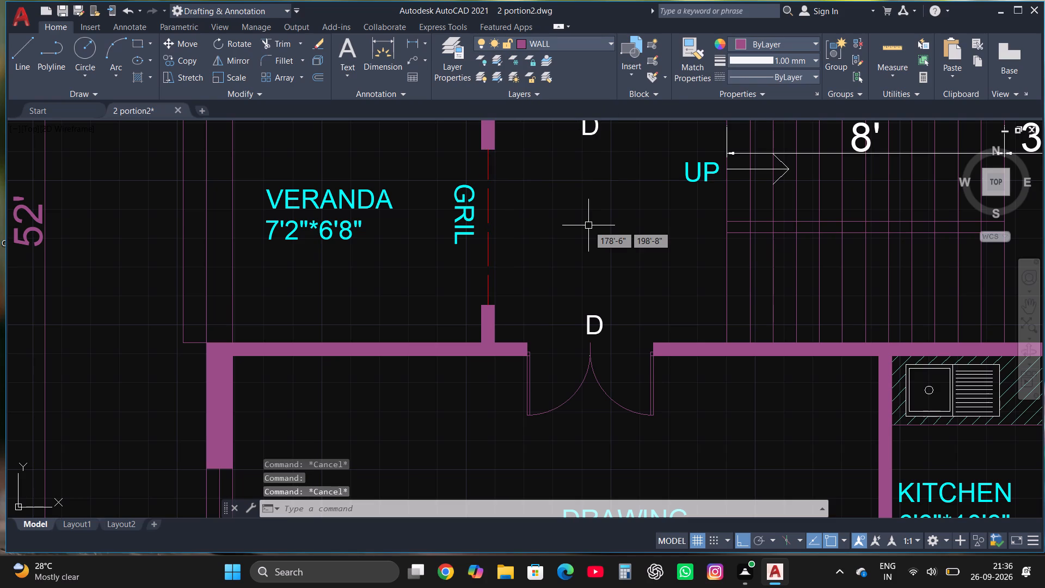
# Save the 2 portion2 drawing under its existing name.
pyautogui.scroll(-4, 574, 287)
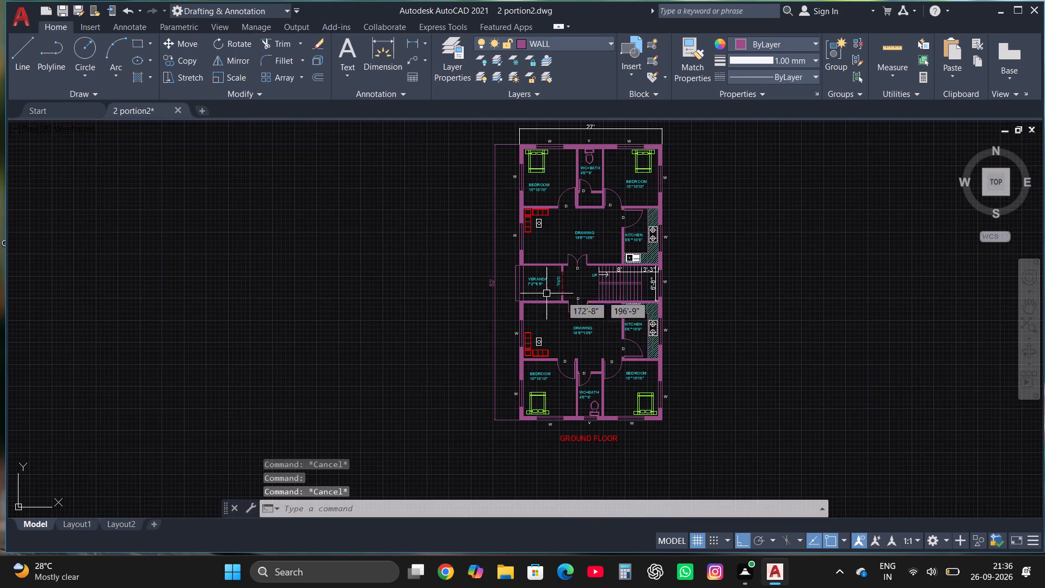
pyautogui.scroll(1, 682, 395)
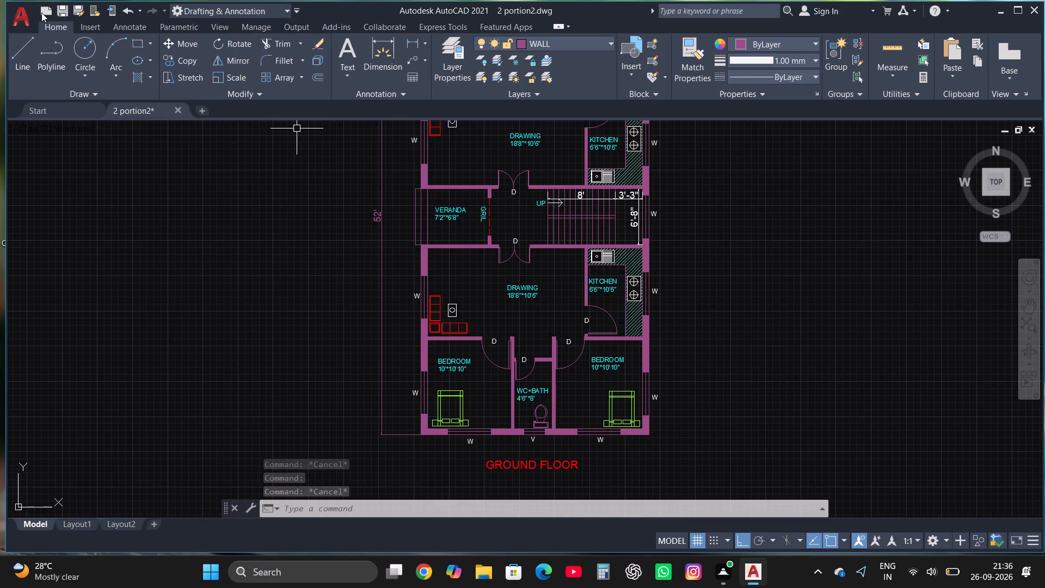
pyautogui.click(19, 13)
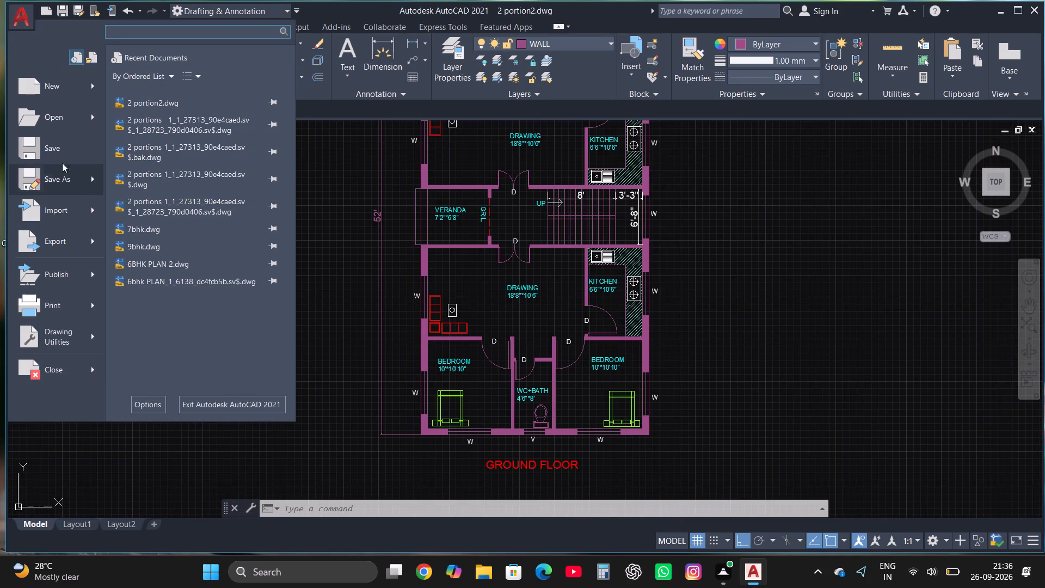
pyautogui.click(59, 147)
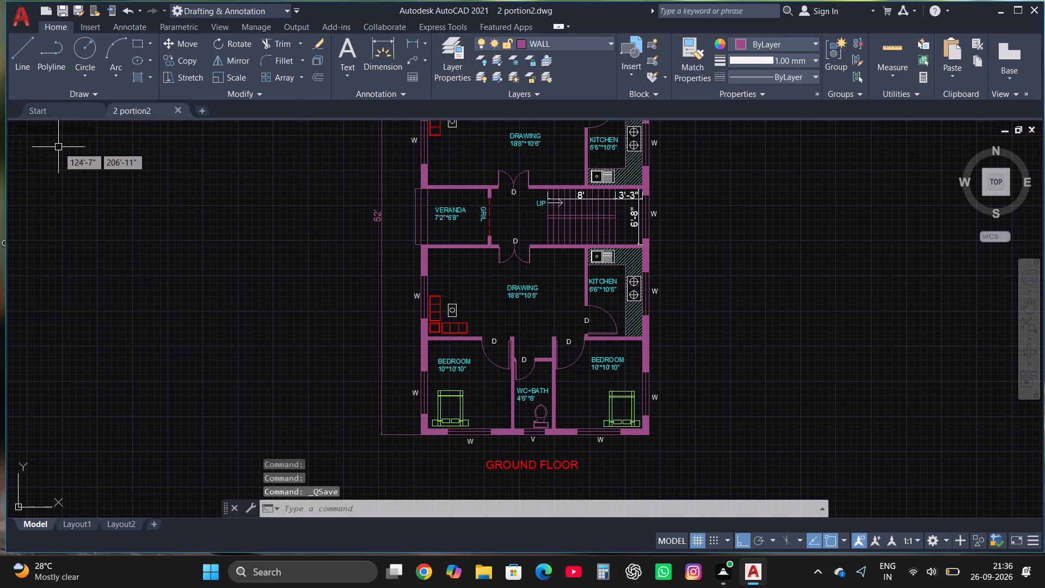
# Set up a plot with the previous plot settings and the AutoCAD PDF (General Documentation).pc3 plotter, and apply it to the layout.
pyautogui.click(26, 14)
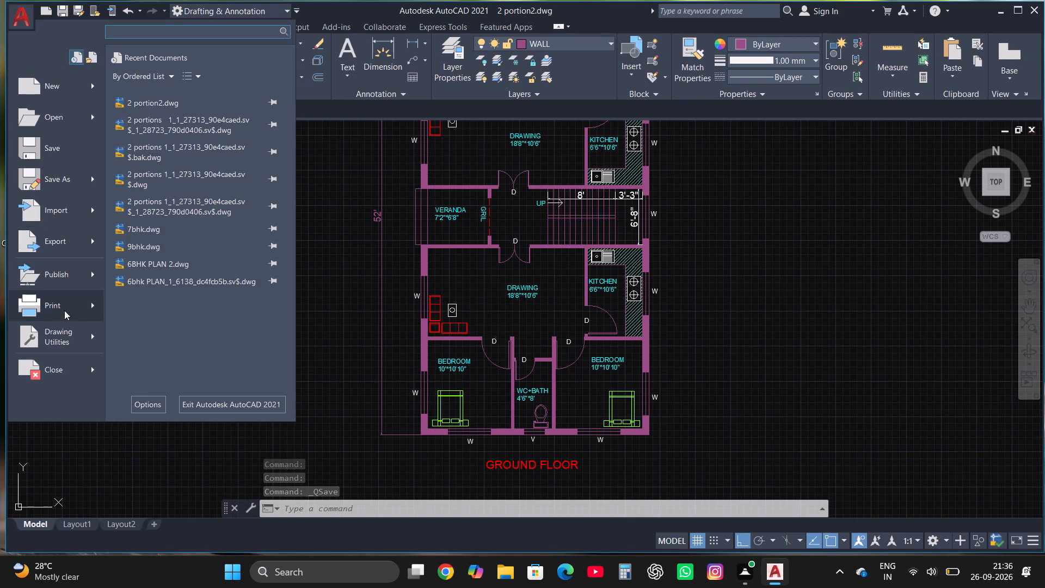
pyautogui.click(65, 307)
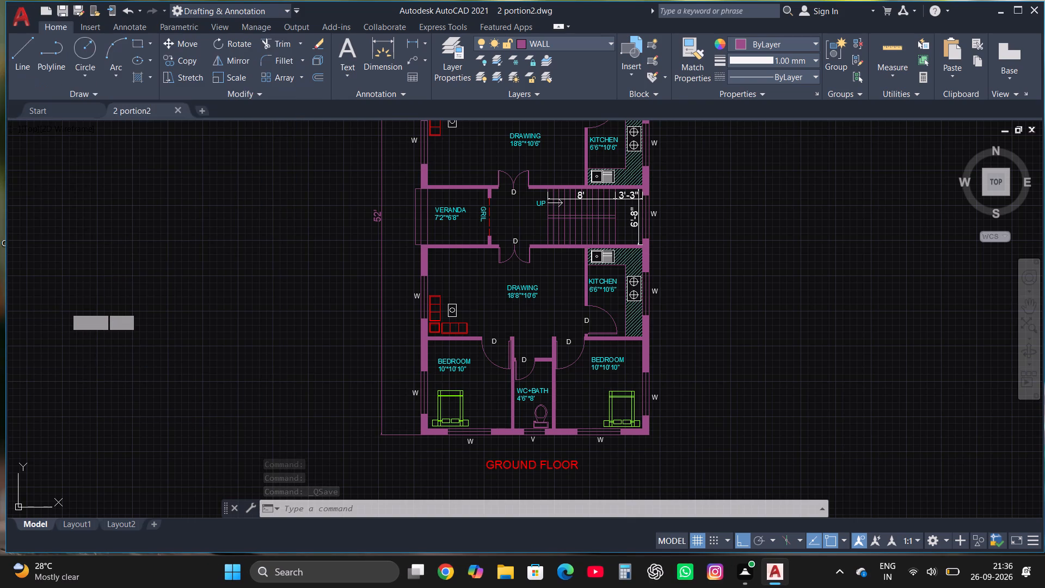
pyautogui.click(462, 142)
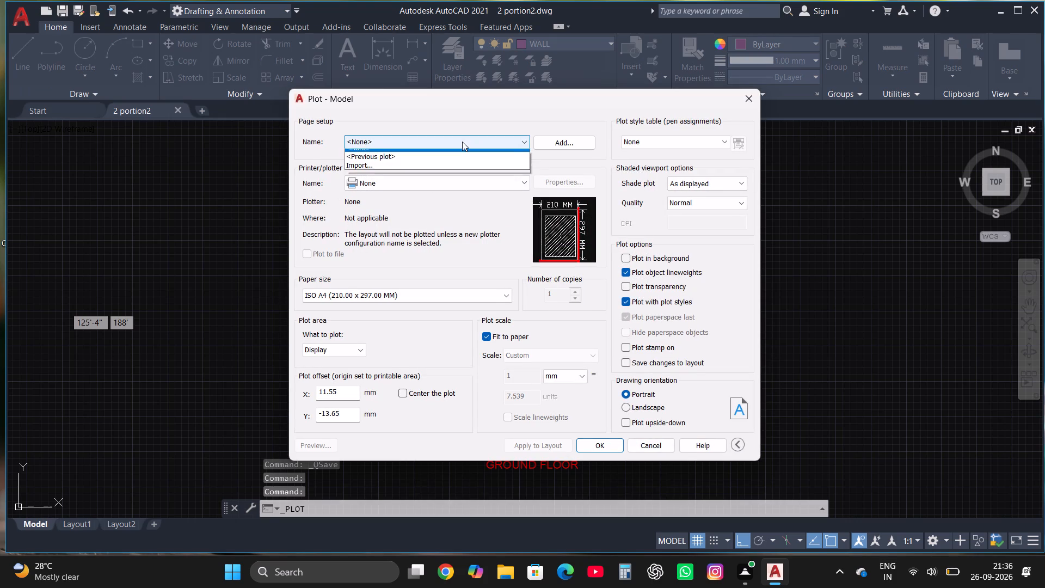
pyautogui.click(460, 162)
pyautogui.click(448, 186)
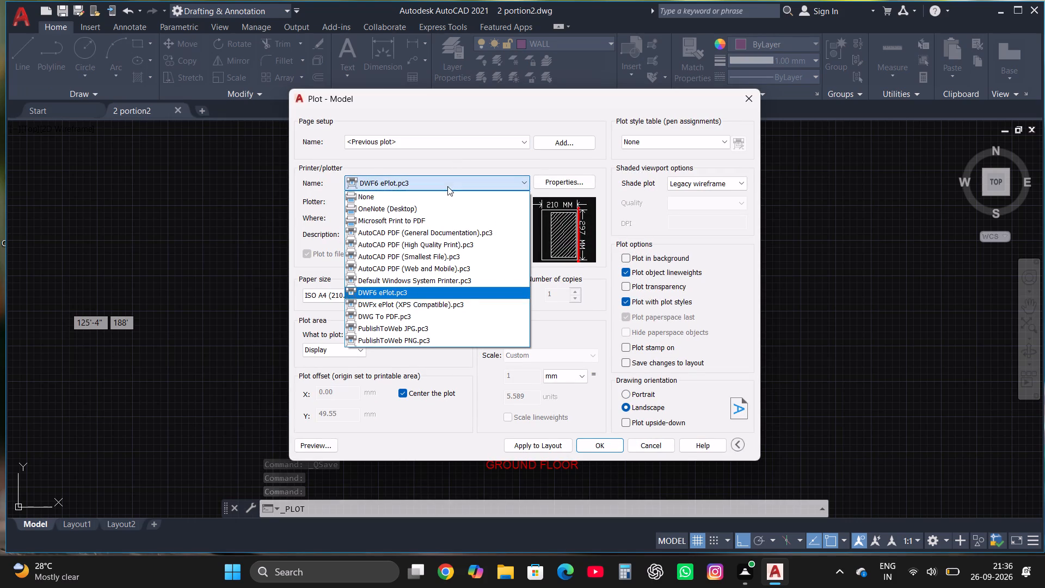
pyautogui.click(437, 236)
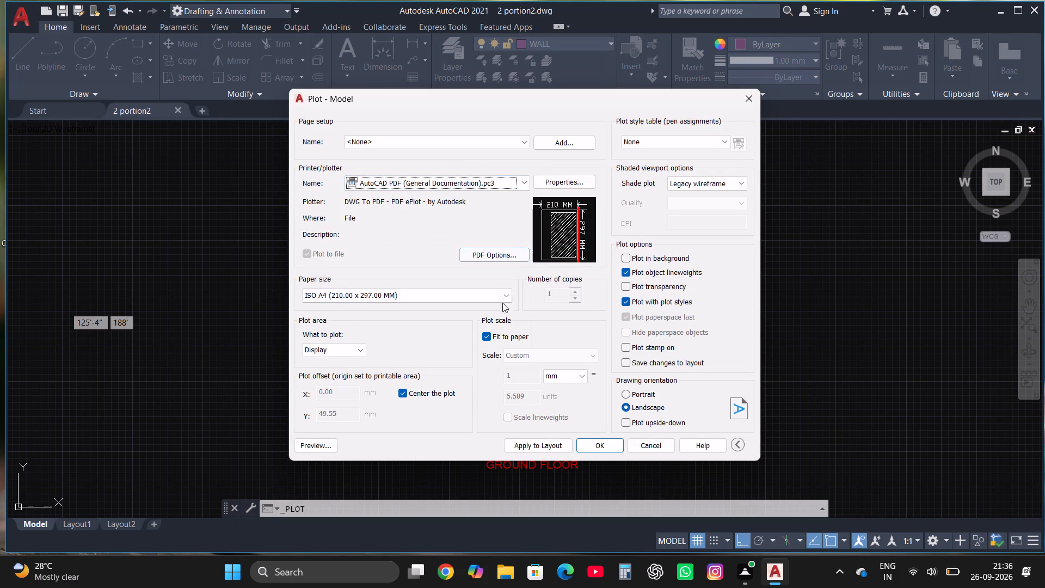
pyautogui.click(540, 443)
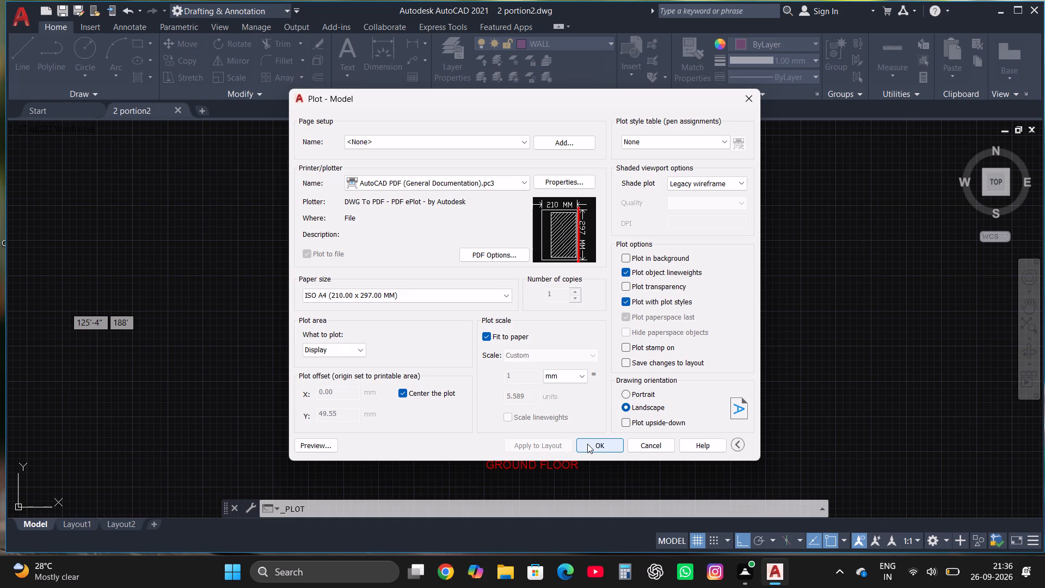
# Plot the drawing to the Downloads folder as 2 portion2-Model.pdf and close the PDF that opens in Edge.
pyautogui.click(587, 444)
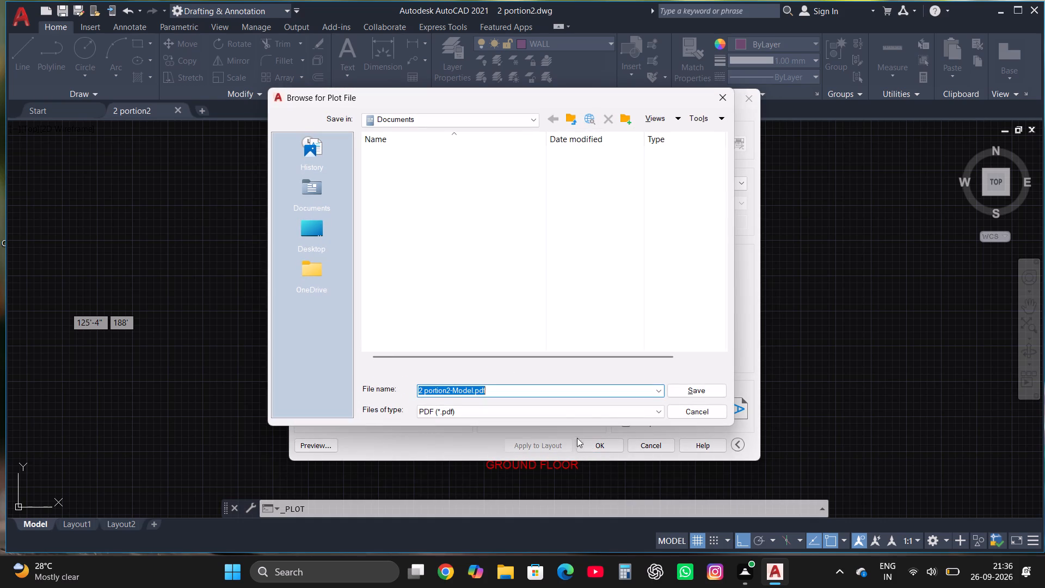
pyautogui.click(494, 124)
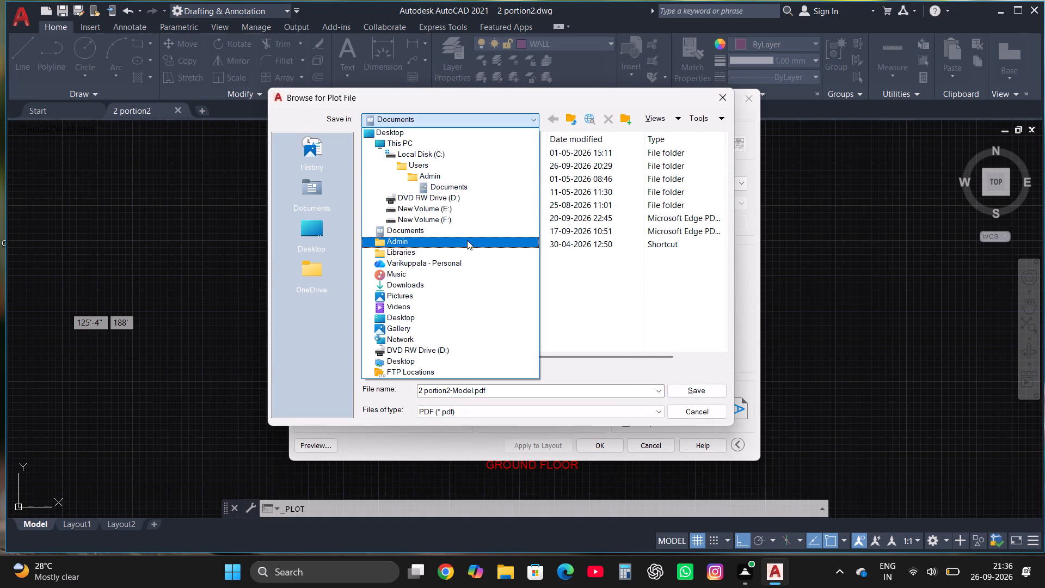
pyautogui.click(459, 286)
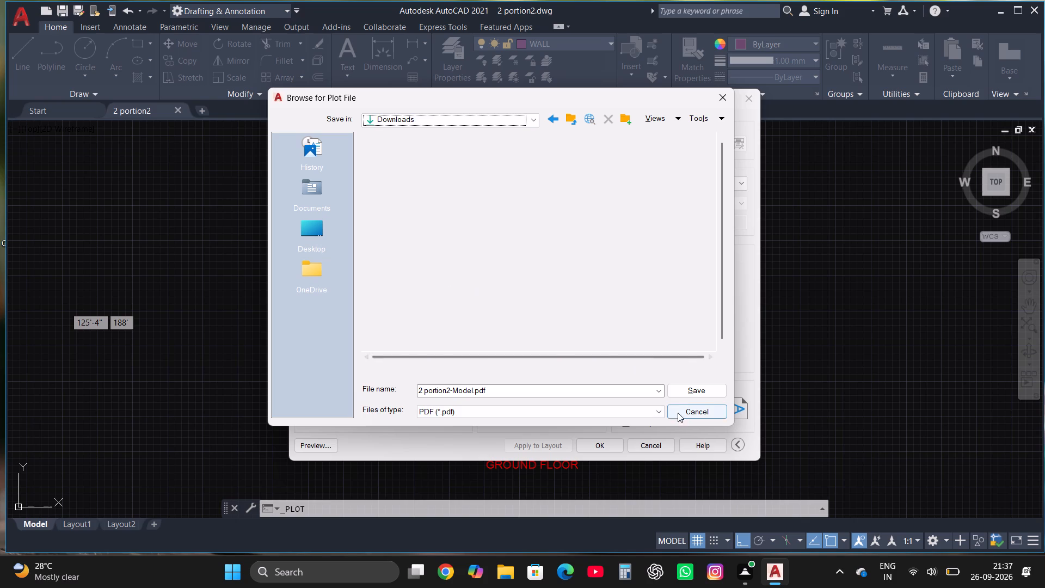
pyautogui.click(710, 390)
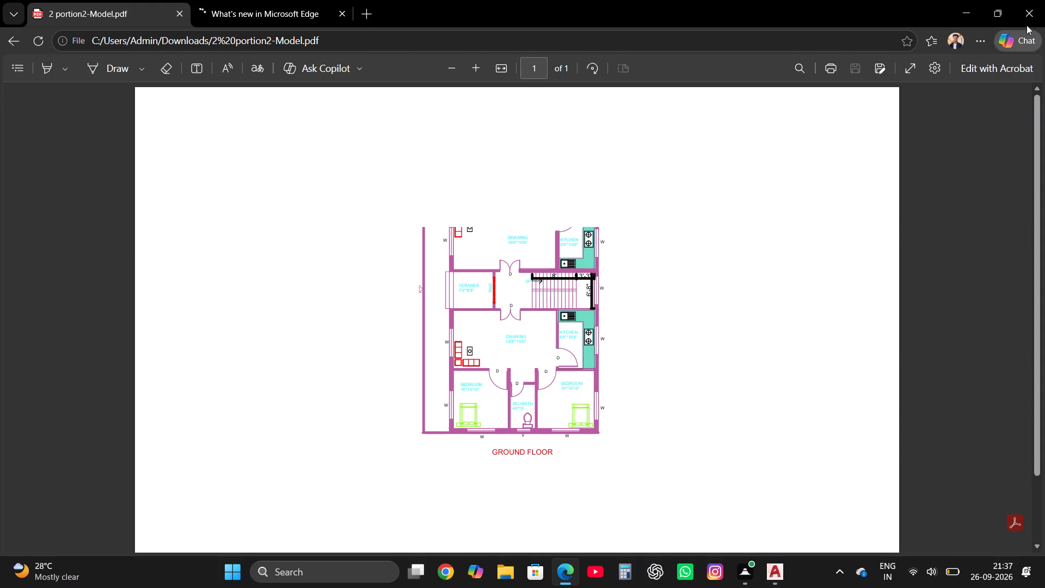
pyautogui.click(1026, 10)
# Export the drawing in DWF format to the Downloads folder as 2 portion2.dwf.
pyautogui.click(22, 22)
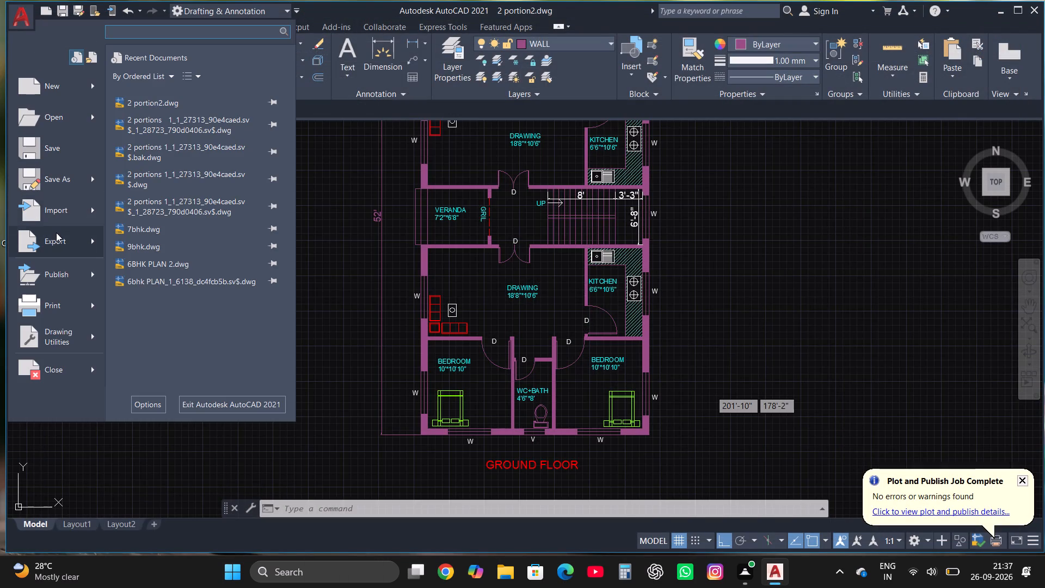
pyautogui.click(56, 242)
pyautogui.click(165, 101)
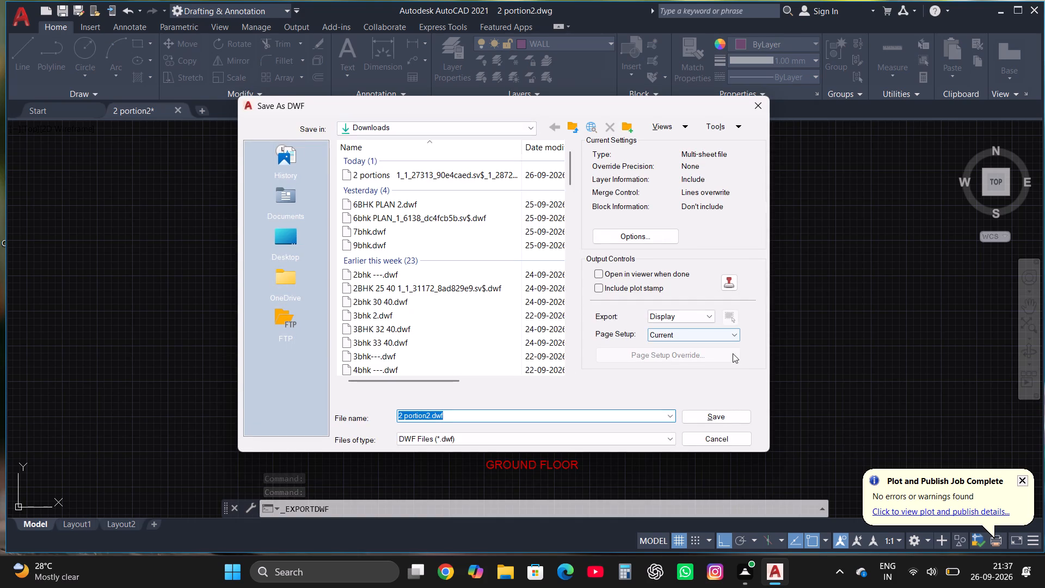
pyautogui.click(703, 416)
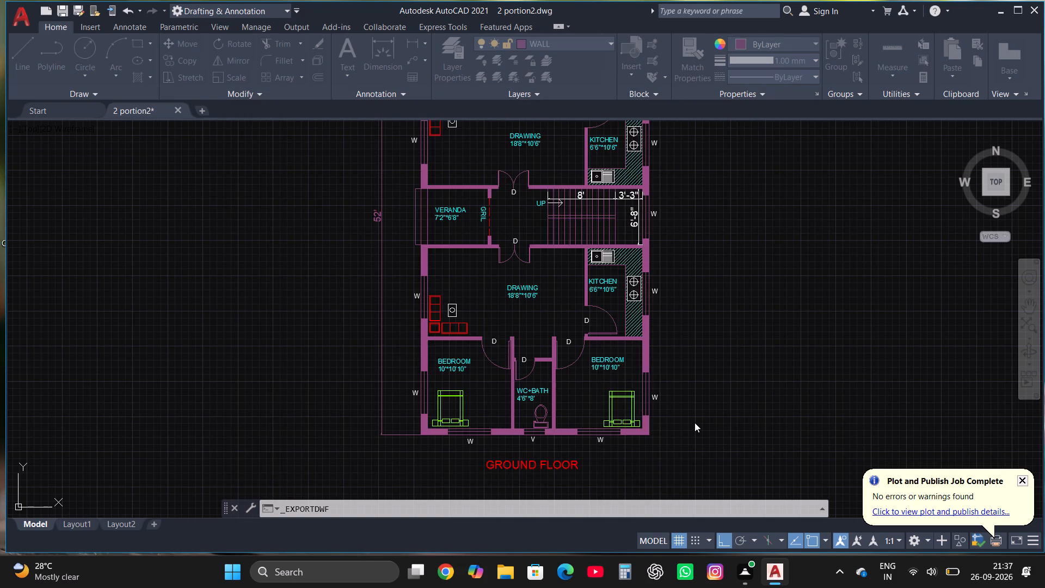